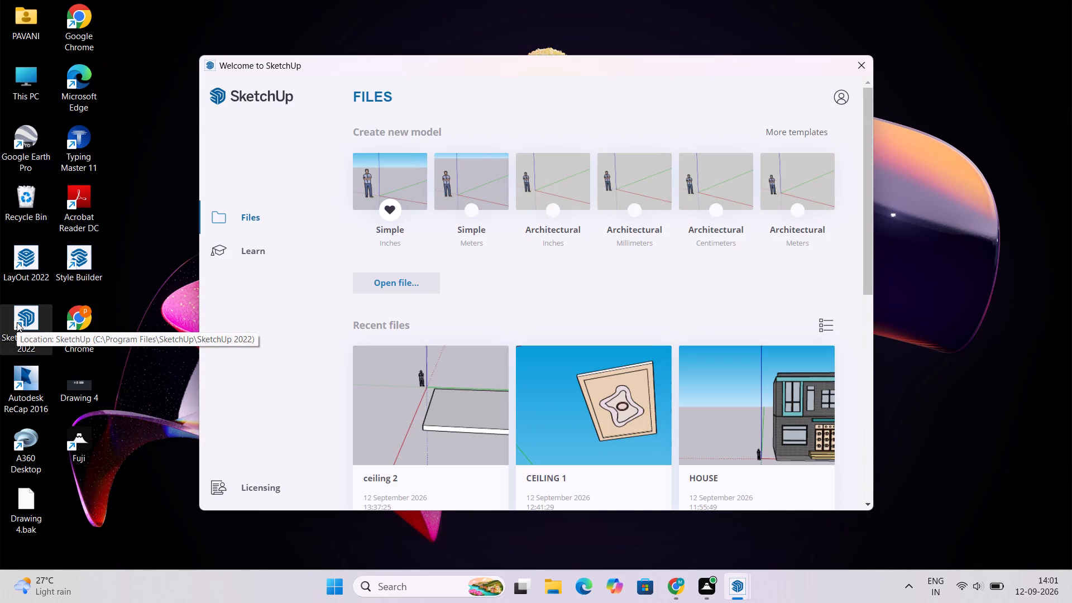
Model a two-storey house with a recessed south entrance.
Look through the recent model files and the new-model templates on the welcome screen.
scroll(420, 270, "down", 4)
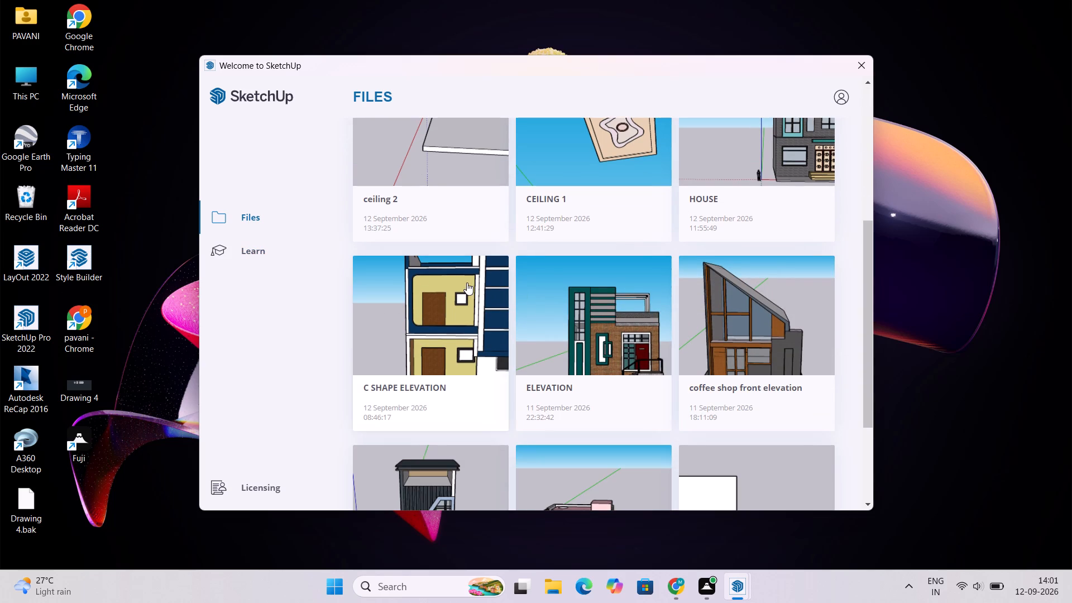
scroll(524, 298, "down", 3)
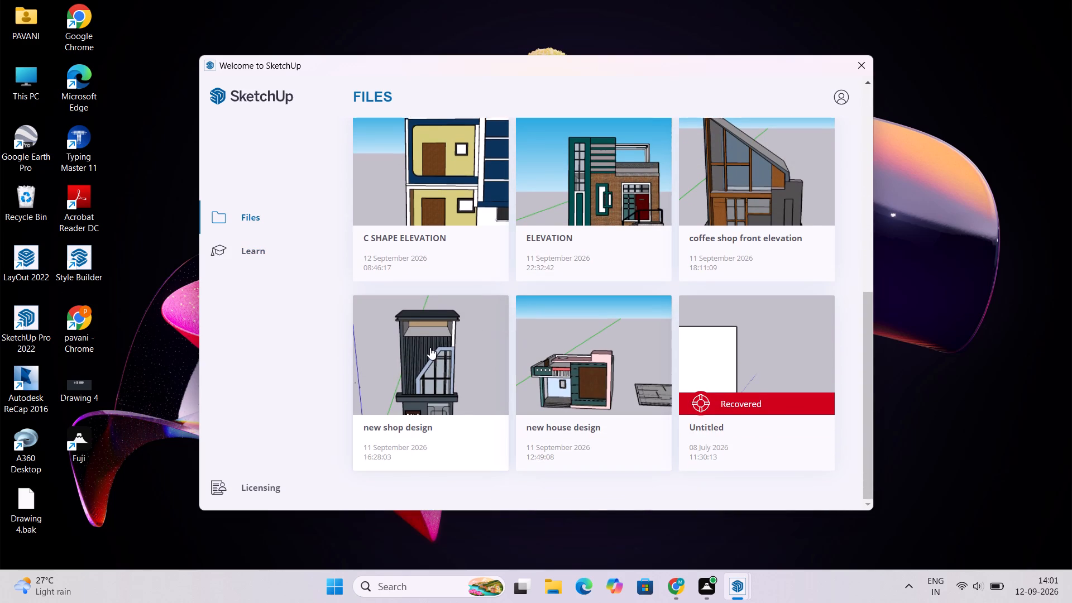
scroll(433, 369, "up", 3)
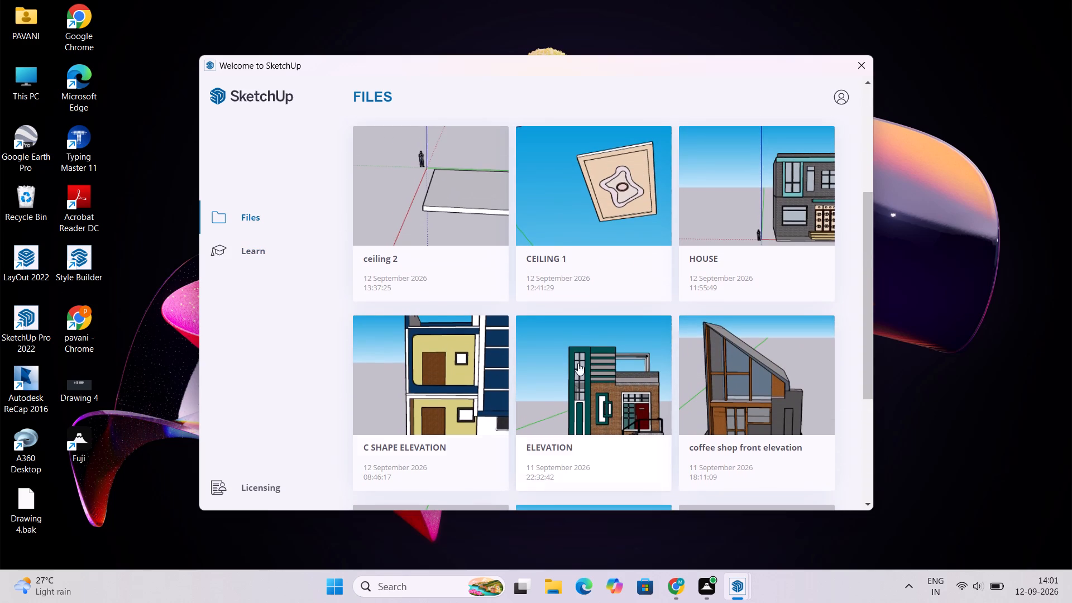
scroll(810, 203, "up", 1)
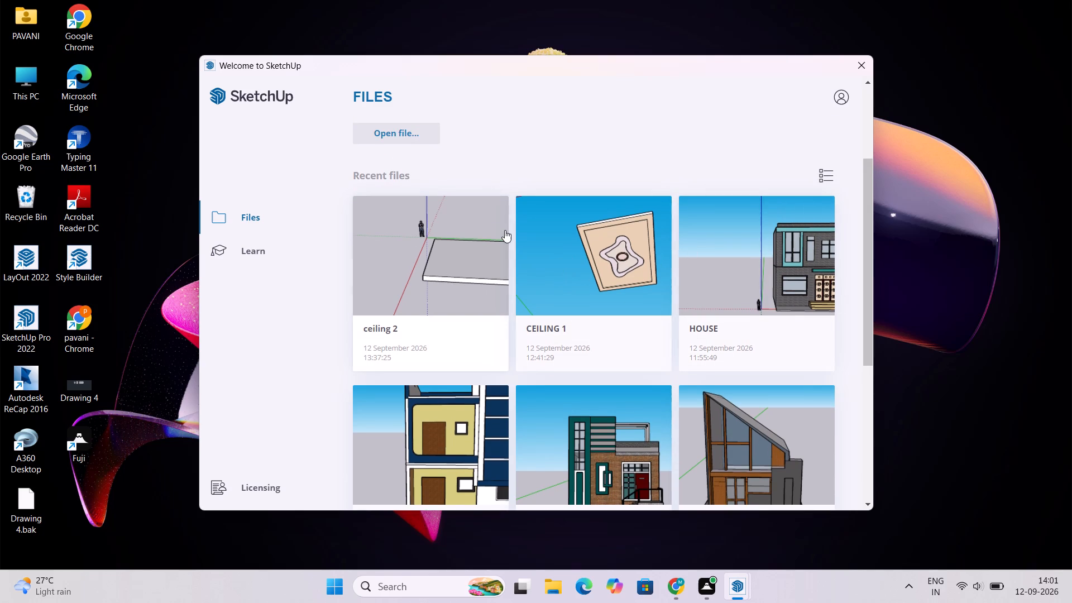
scroll(505, 229, "down", 2)
scroll(509, 256, "up", 4)
scroll(509, 257, "down", 2)
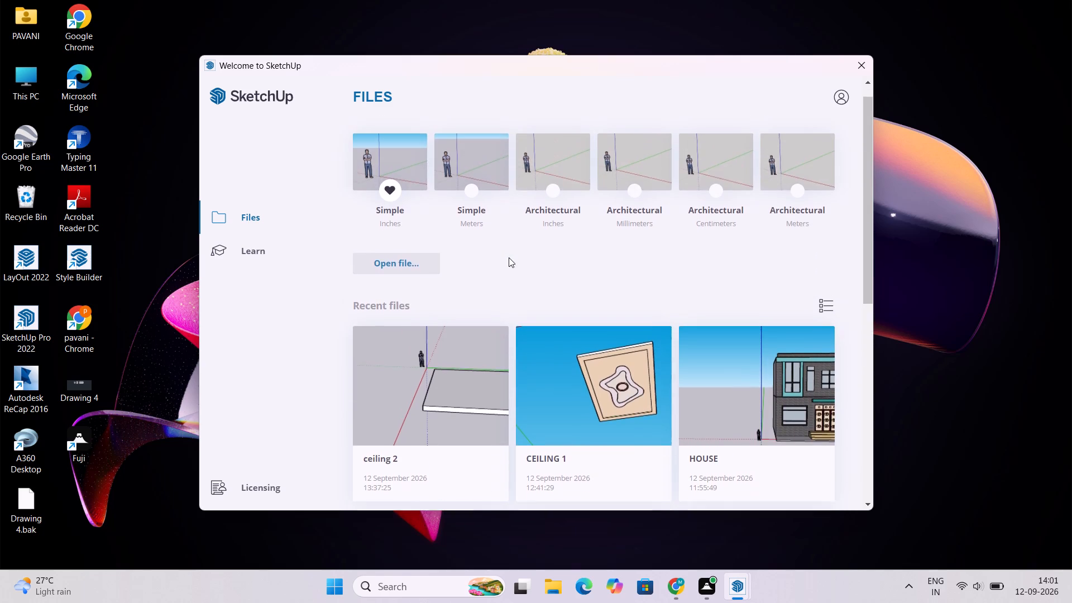
scroll(509, 257, "down", 3)
scroll(600, 305, "down", 1)
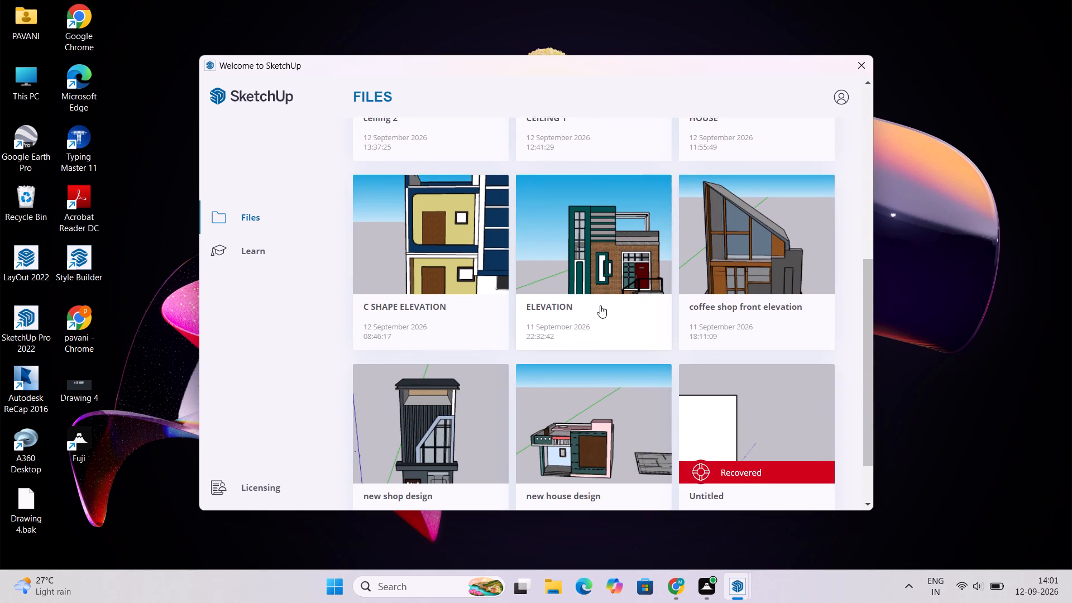
scroll(600, 305, "down", 2)
scroll(437, 357, "down", 3)
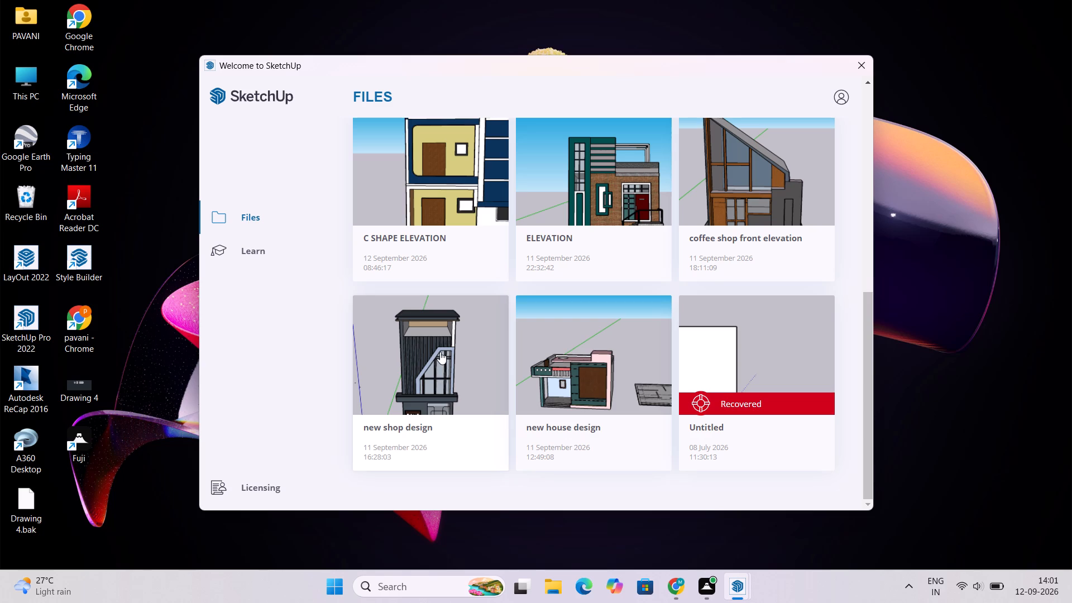
scroll(440, 353, "up", 4)
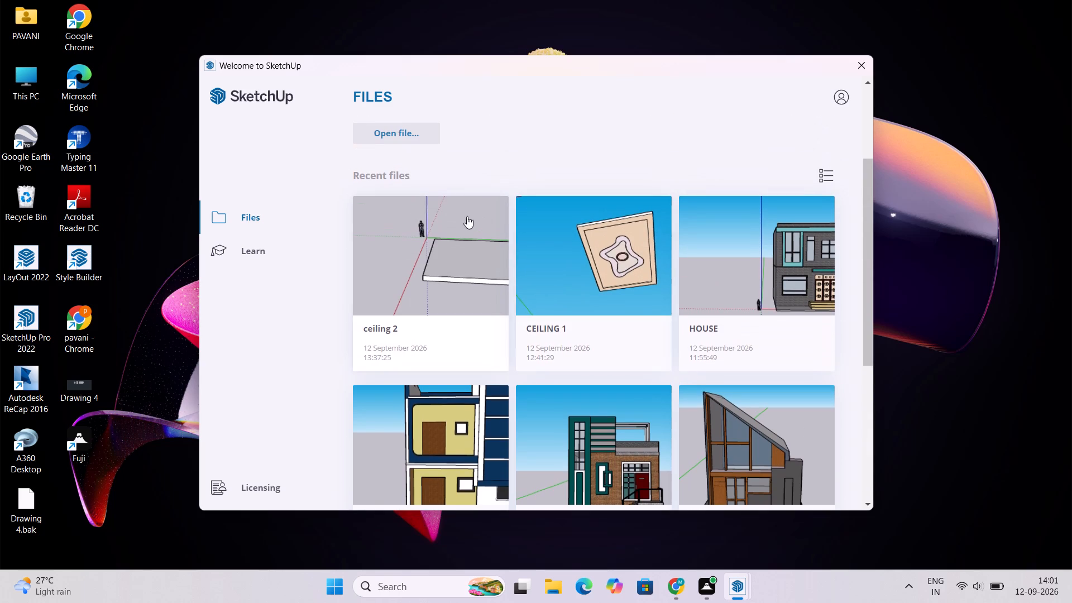
scroll(434, 300, "up", 3)
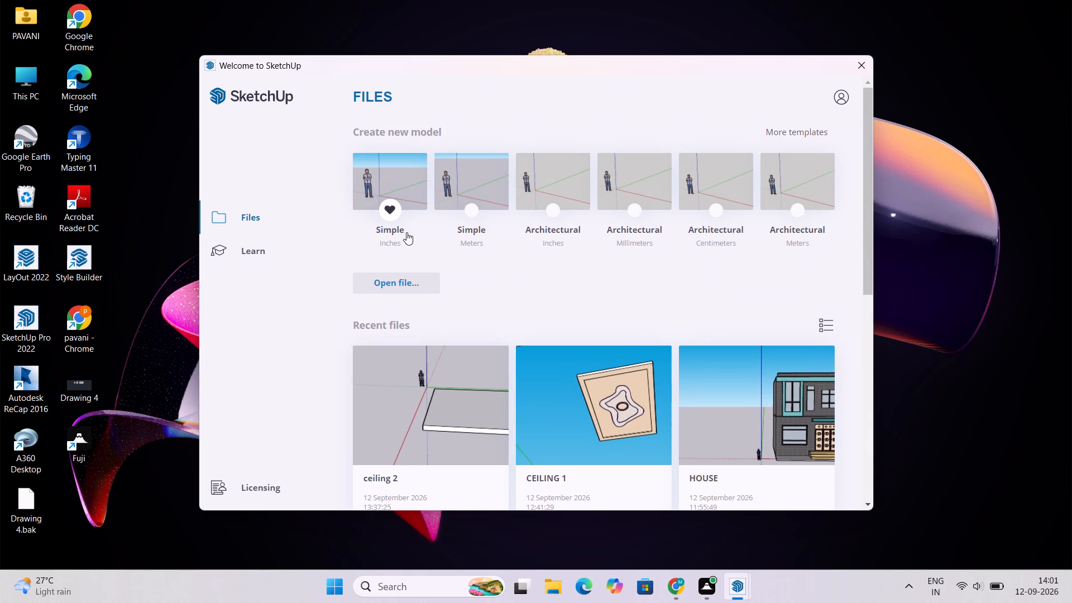
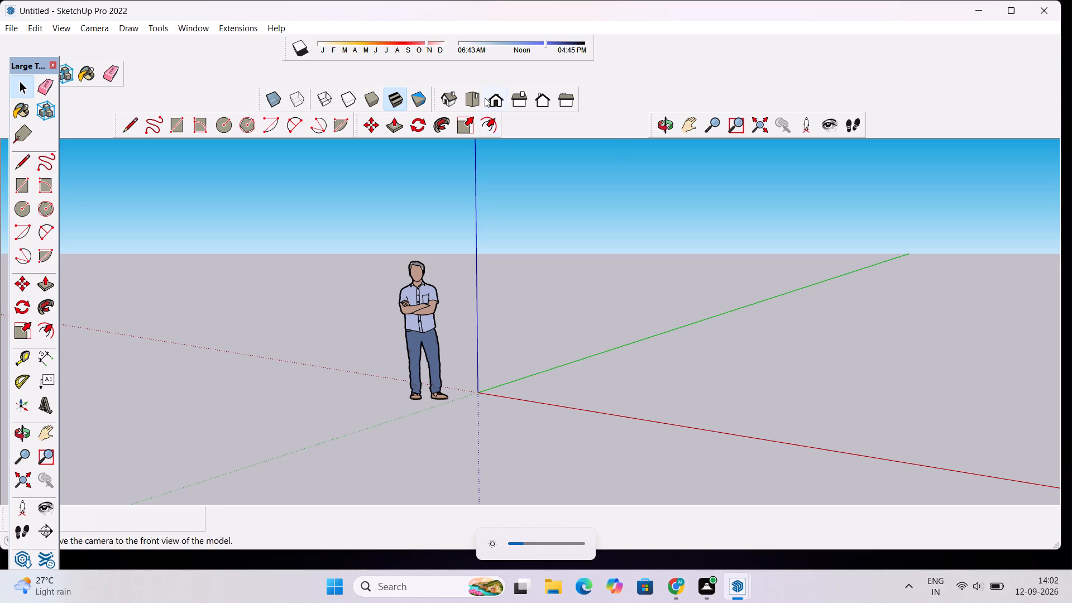
Switch the camera to the top view and frame the ground around the origin.
left_click(478, 100)
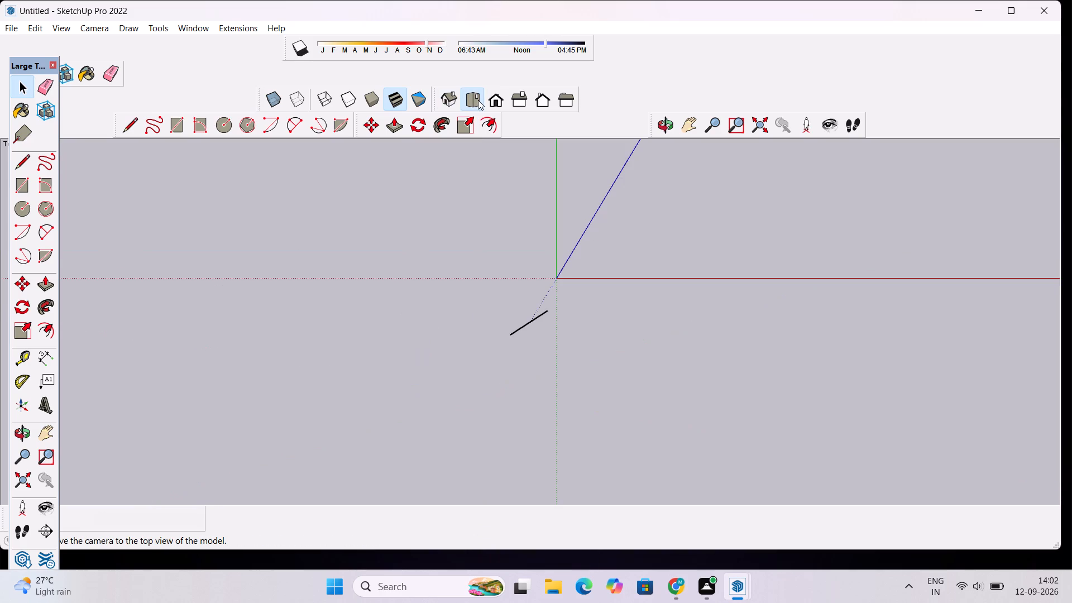
scroll(652, 229, "up", 20)
scroll(652, 229, "up", 1)
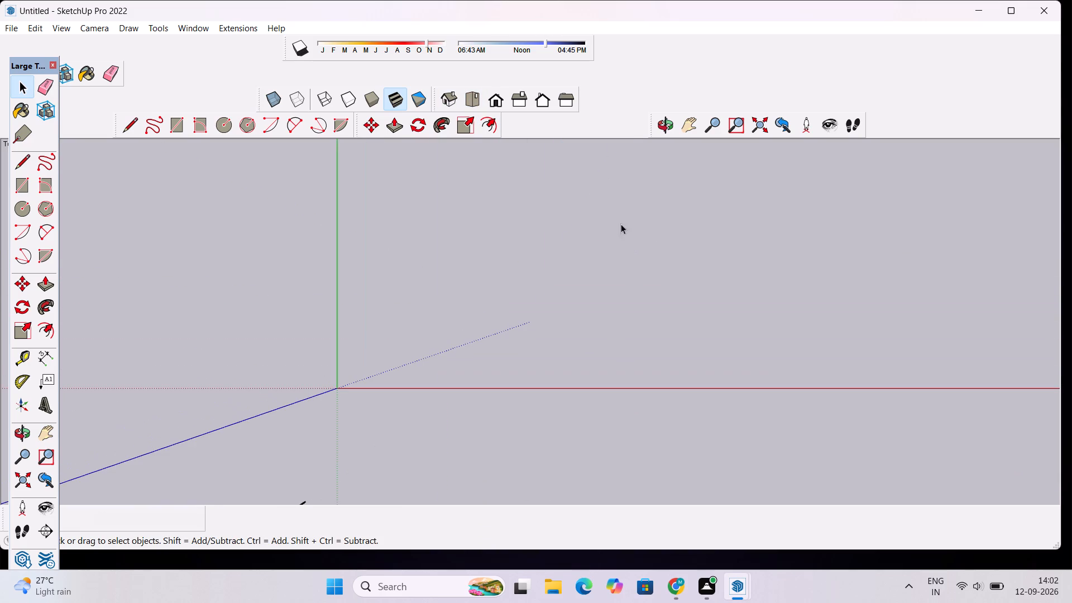
left_click(661, 125)
left_click_drag(639, 211, 497, 283, "shift")
scroll(487, 271, "down", 2, "shift")
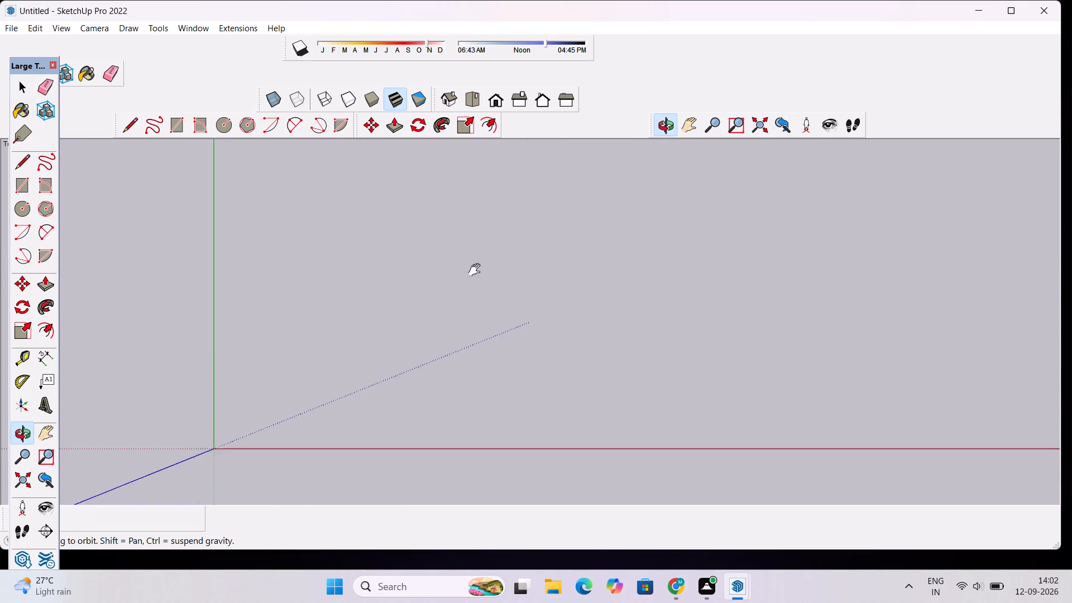
scroll(477, 270, "down", 8, "shift")
left_click_drag(561, 237, 338, 293, "shift")
scroll(334, 288, "down", 11, "shift")
left_click_drag(336, 284, 338, 360, "shift")
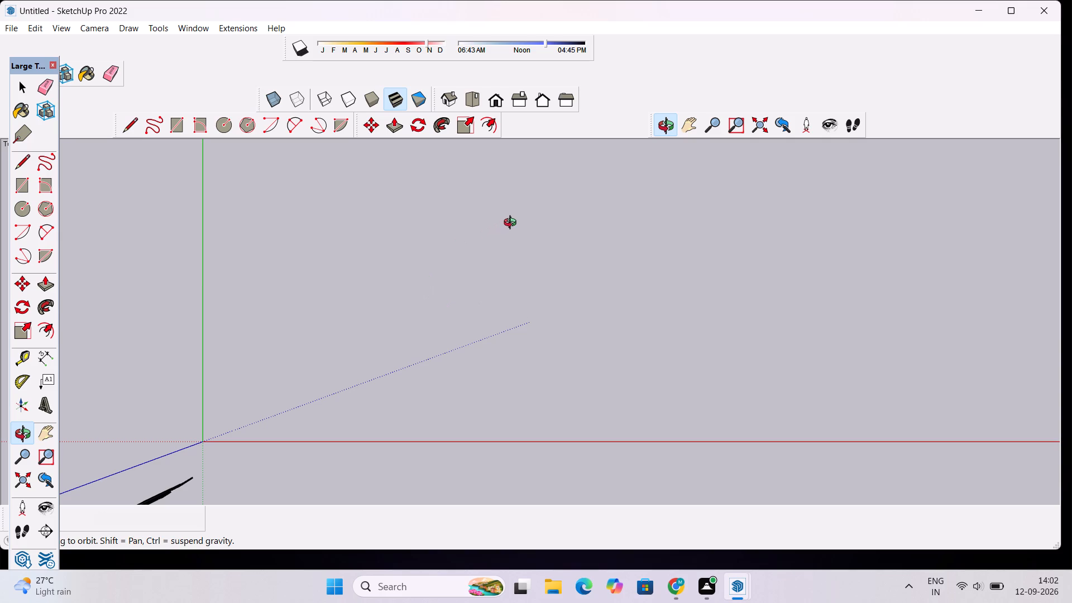
scroll(513, 219, "down", 2)
left_click_drag(511, 219, 511, 232)
scroll(320, 358, "up", 13)
scroll(304, 414, "up", 2)
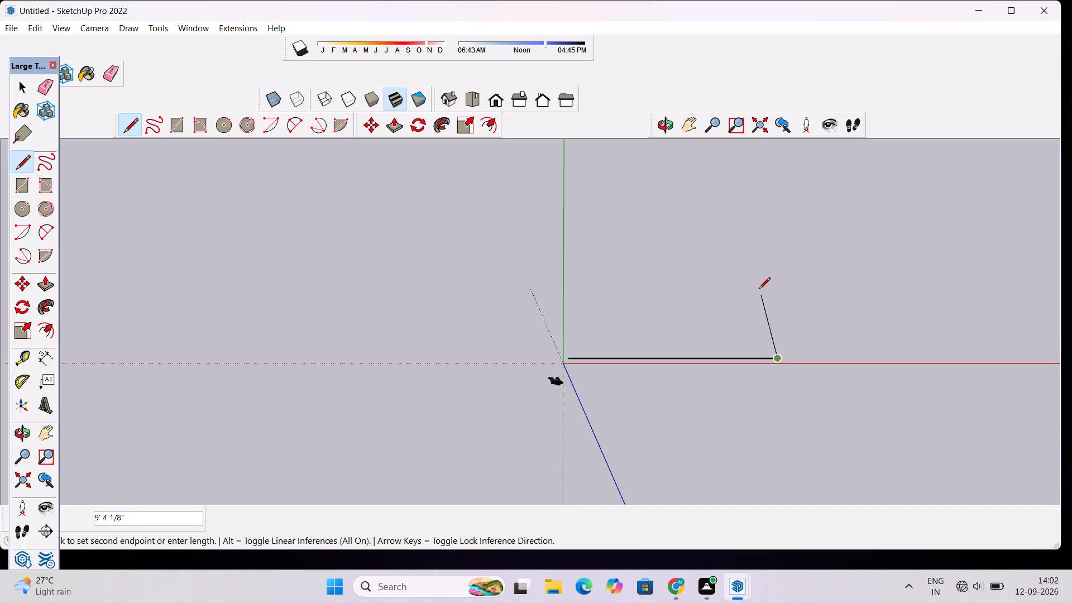
Draw the remaining three sides of the square with 30' lines along the green and red axes, closing at the first edge's start.
scroll(760, 212, "up", 4)
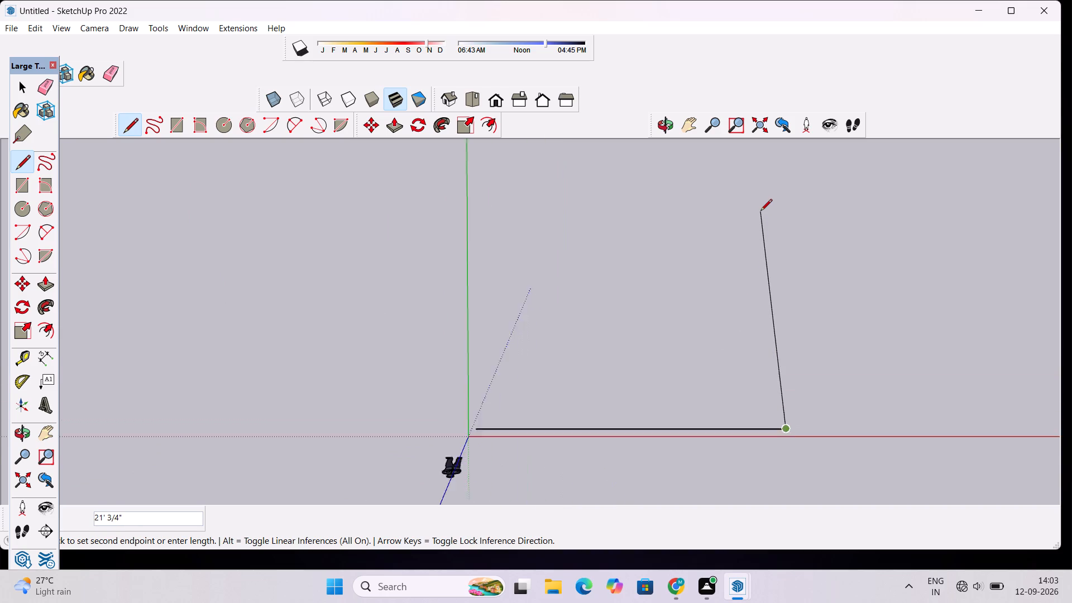
scroll(760, 212, "up", 6)
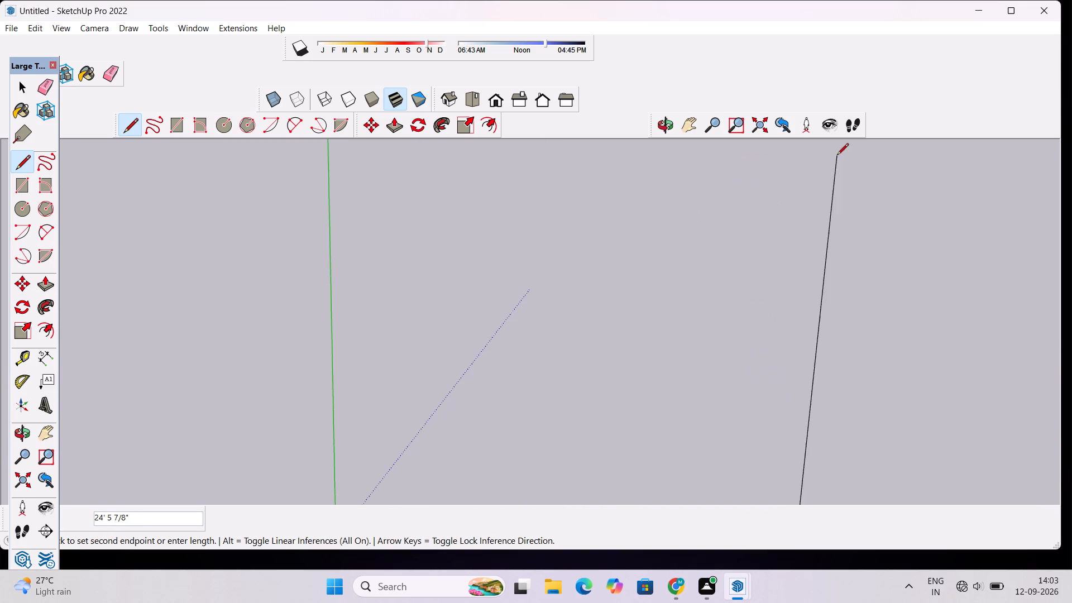
scroll(788, 194, "down", 9)
scroll(801, 183, "up", 6)
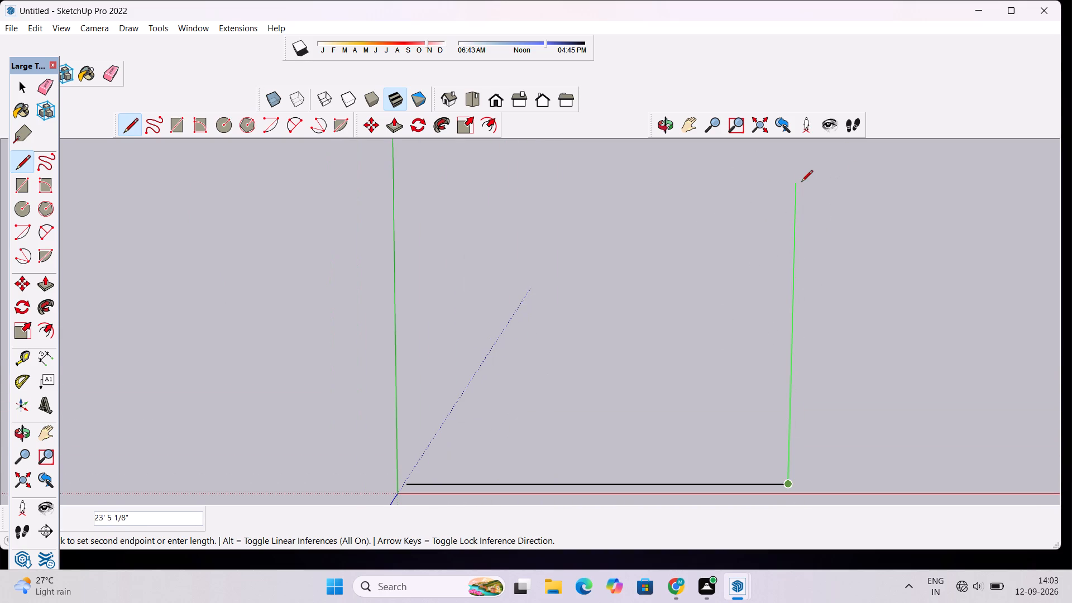
type("30'")
key("Return")
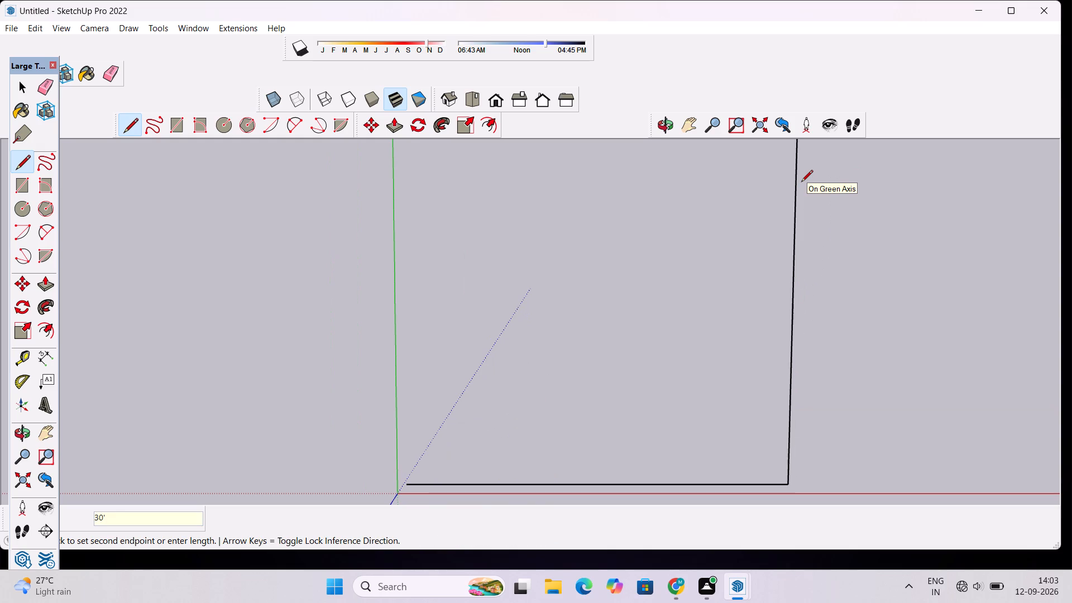
scroll(801, 183, "down", 20)
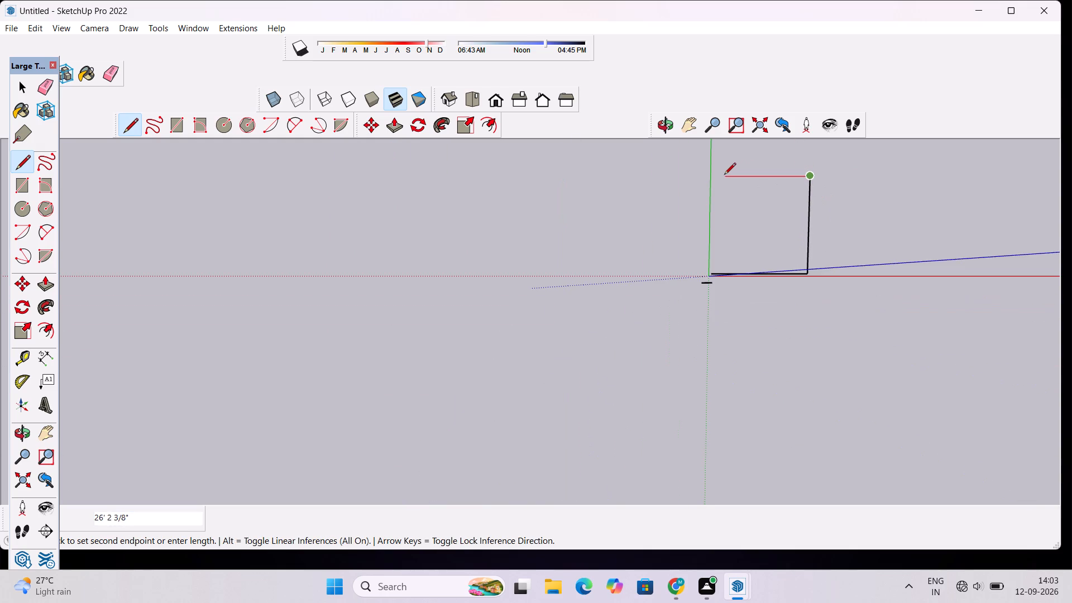
type("30'")
key("Return")
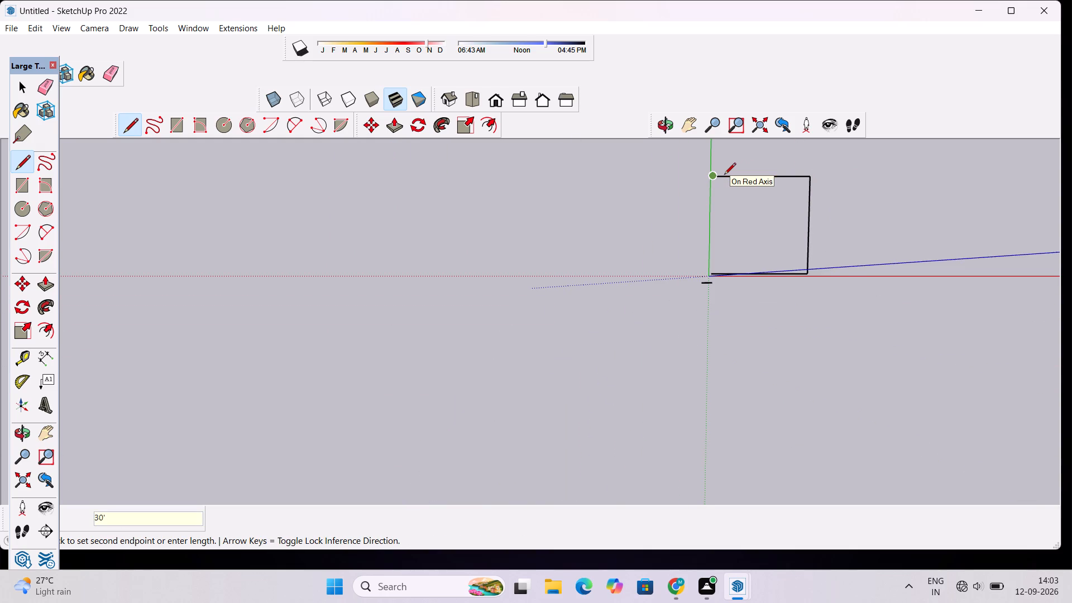
scroll(733, 275, "up", 8)
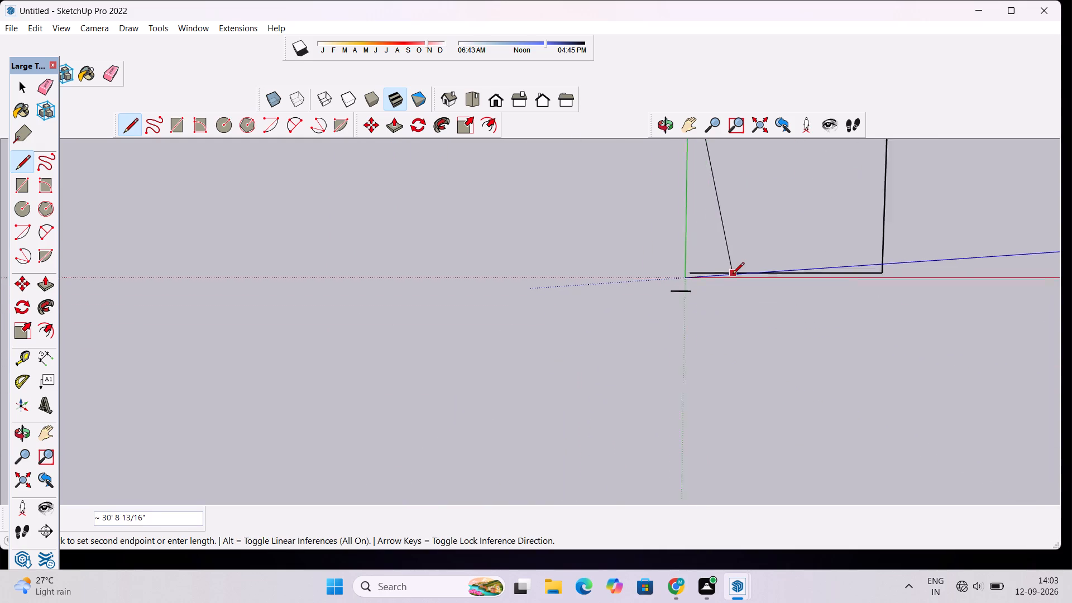
scroll(733, 275, "up", 2)
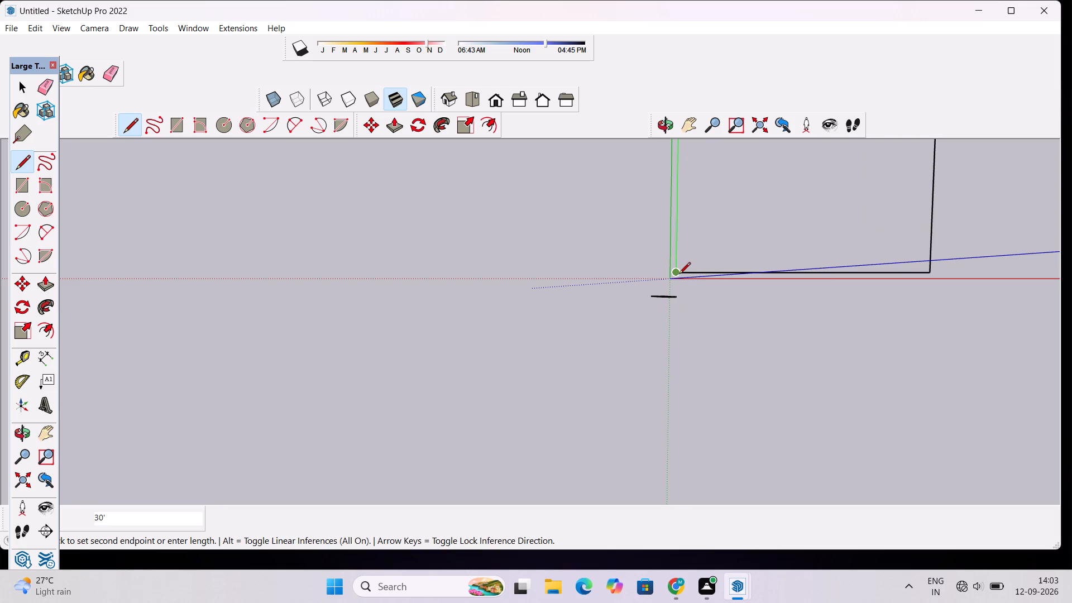
left_click(677, 272)
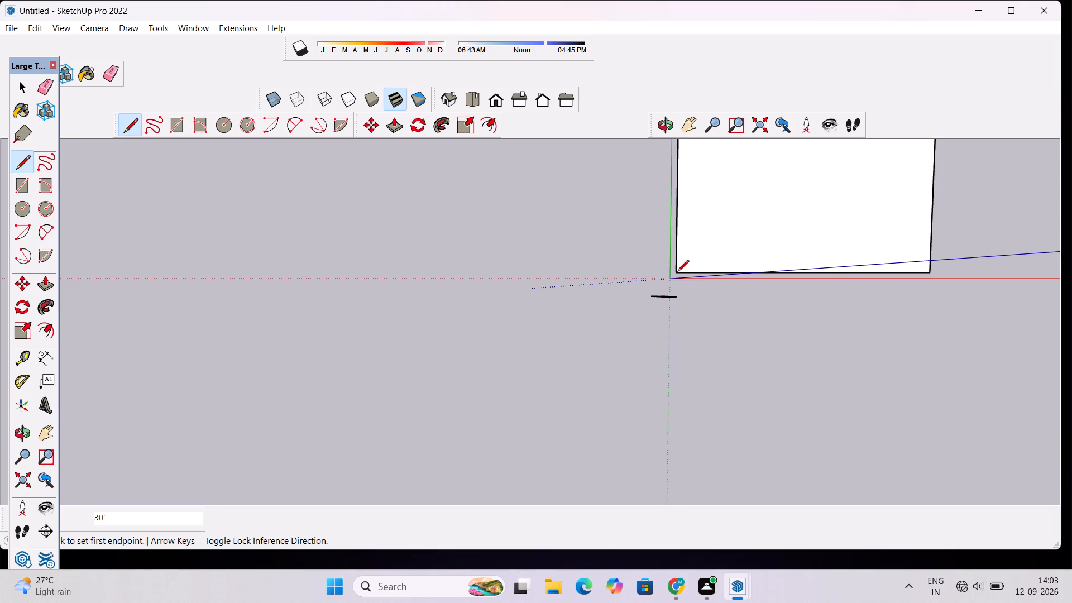
key("space")
Push/Pull the square face upward by 1' to make a slab.
scroll(677, 272, "down", 6)
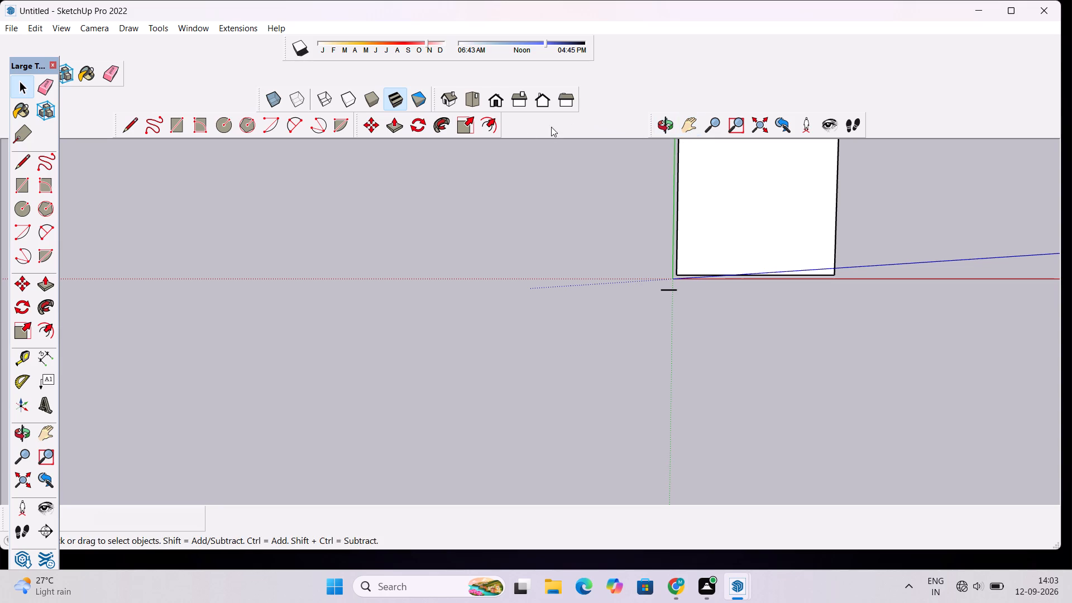
left_click(685, 126)
left_click_drag(704, 200, 394, 247)
scroll(399, 237, "down", 6)
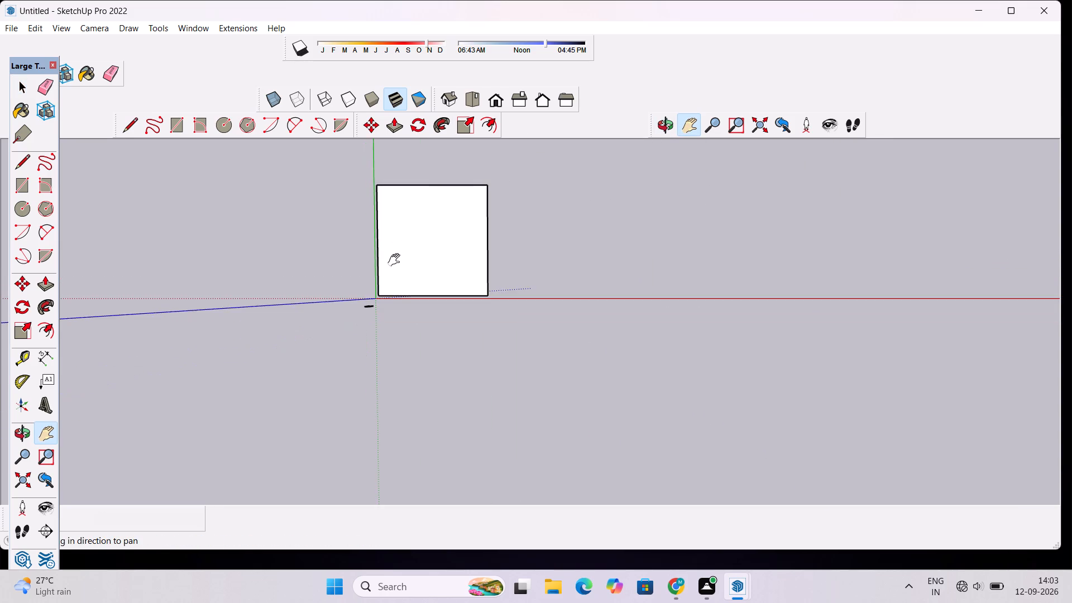
scroll(398, 260, "up", 6)
left_click_drag(417, 235, 416, 313)
scroll(411, 243, "down", 1)
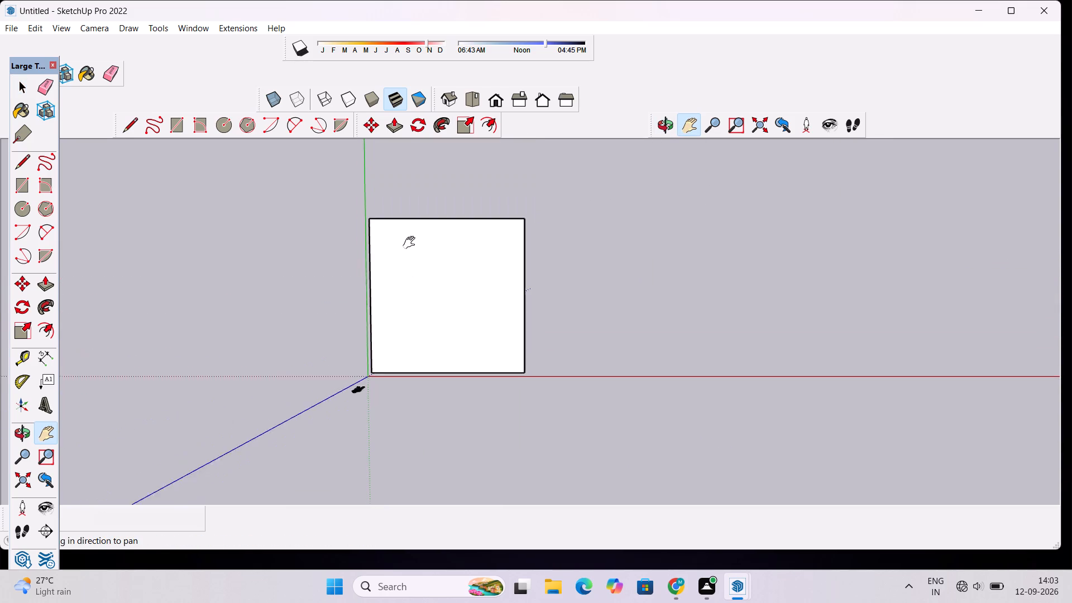
scroll(411, 243, "down", 2)
left_click_drag(442, 394, 440, 353)
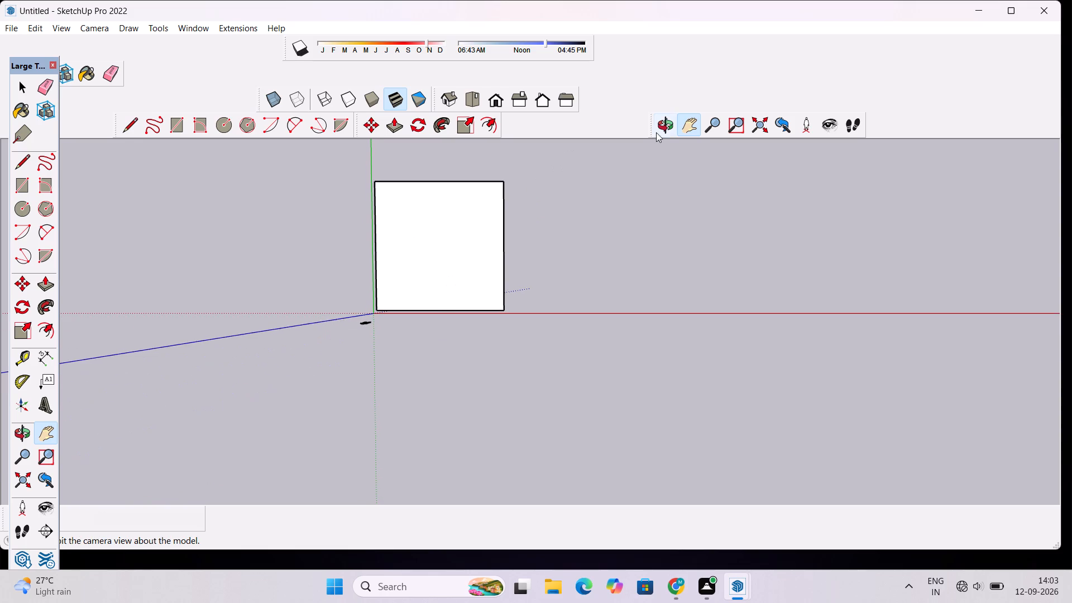
left_click(669, 132)
left_click_drag(423, 327, 416, 162)
scroll(396, 236, "up", 11)
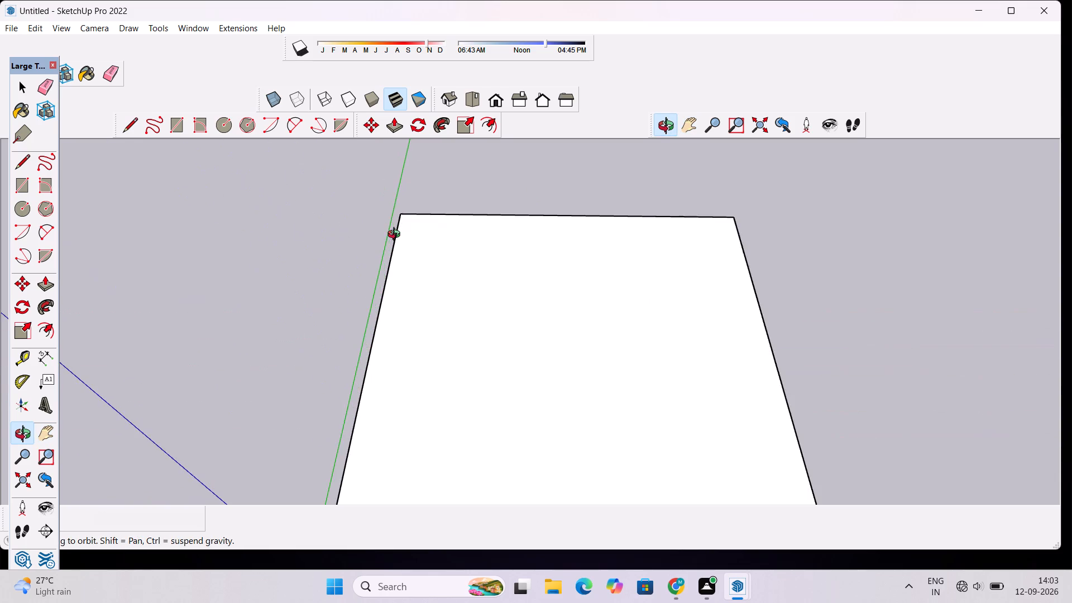
scroll(396, 236, "down", 8)
left_click_drag(473, 414, 470, 351)
scroll(434, 300, "up", 5)
left_click_drag(433, 310, 437, 318)
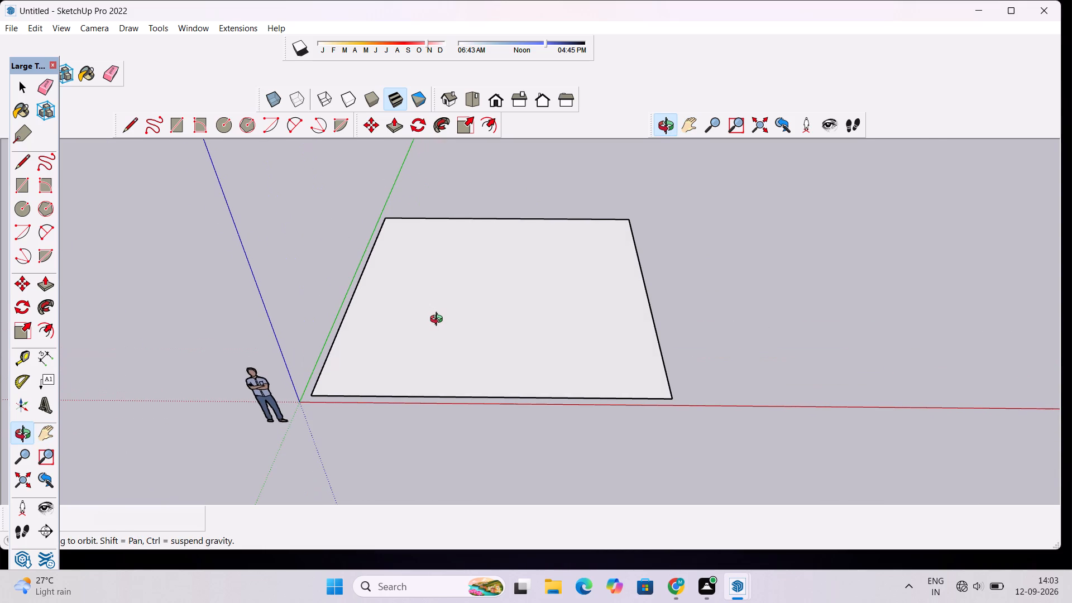
left_click_drag(446, 325, 451, 333)
scroll(451, 333, "up", 1)
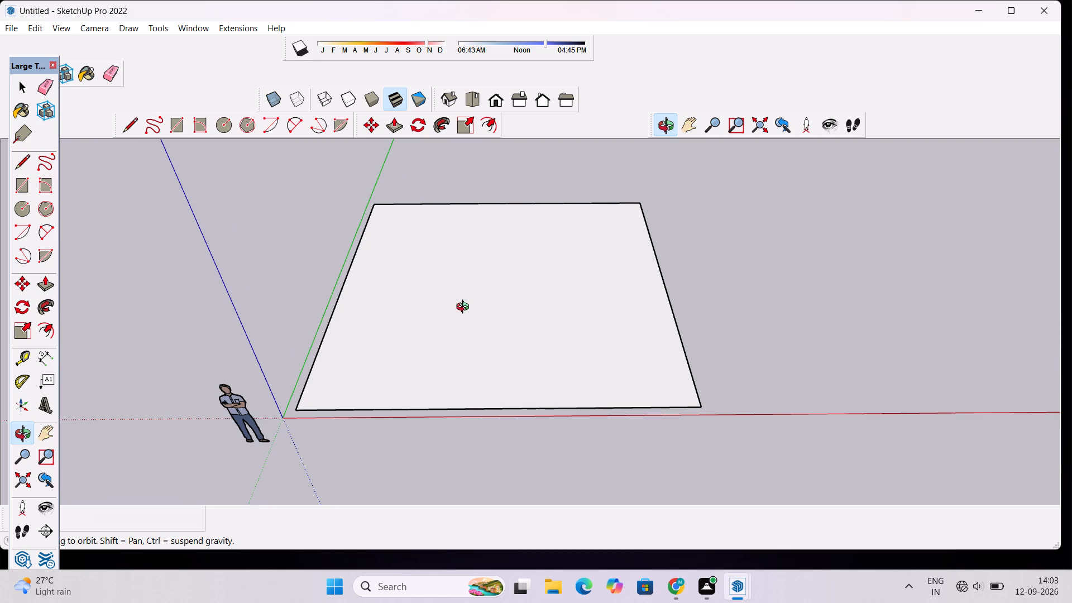
key("p")
left_click(464, 324)
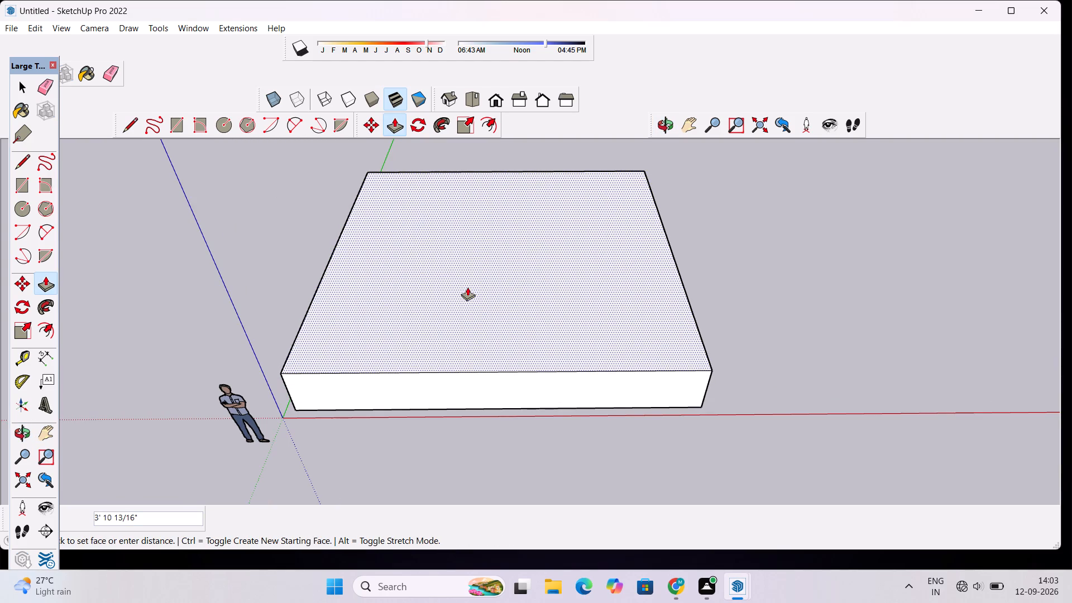
key("1")
key("apostrophe")
key("Return")
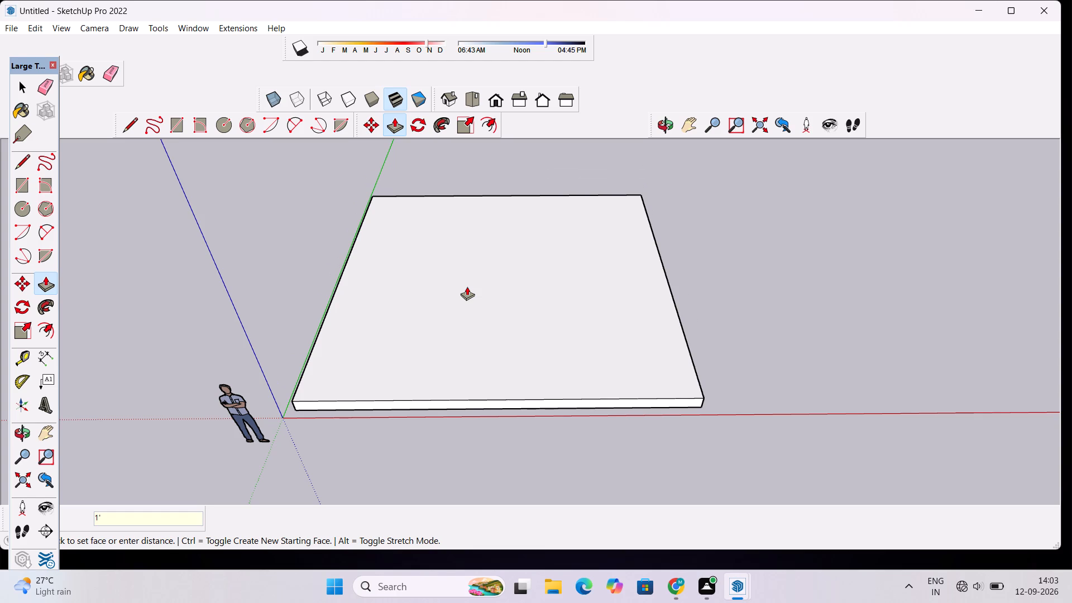
Examine the slab from low, corner and high angles.
left_click(665, 124)
left_click_drag(538, 403, 538, 309)
scroll(538, 309, "up", 2)
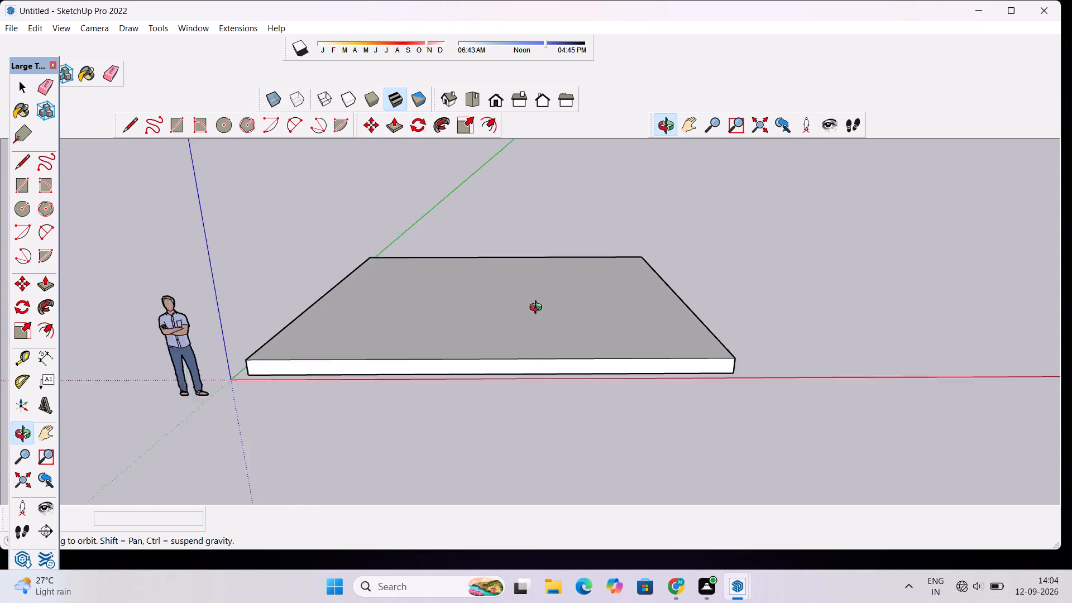
scroll(538, 309, "up", 2)
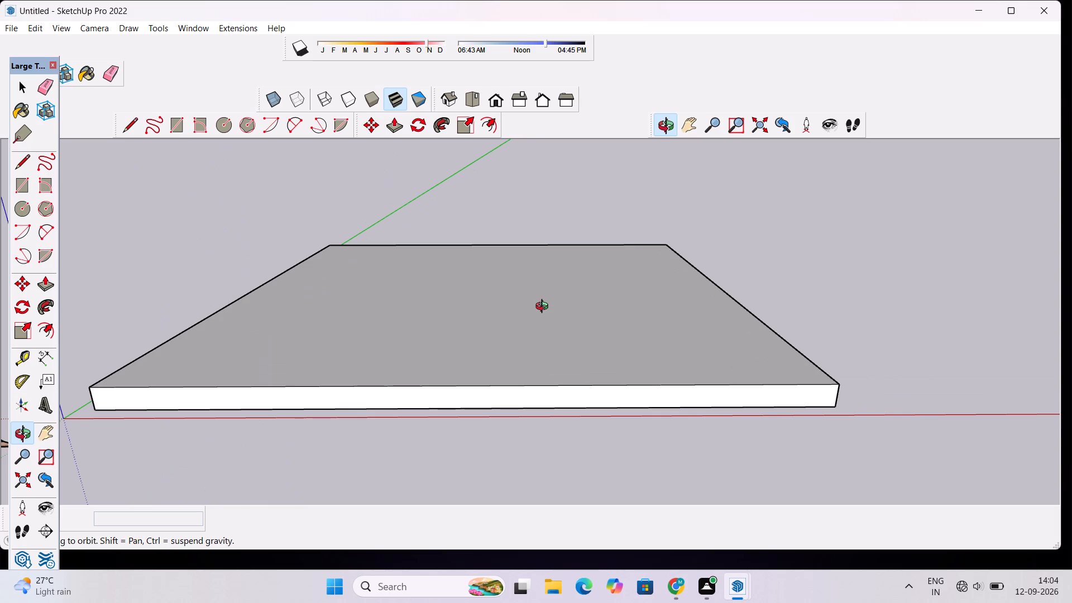
left_click_drag(539, 293, 539, 309)
scroll(539, 283, "down", 7)
left_click_drag(540, 283, 341, 318)
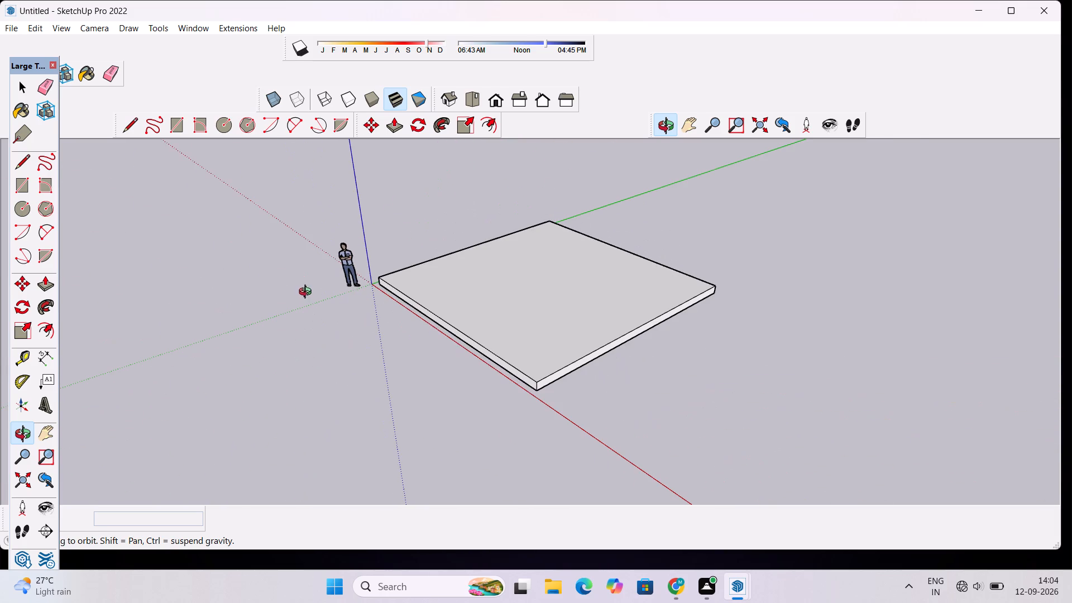
scroll(533, 391, "up", 7)
left_click_drag(420, 355, 654, 351)
scroll(530, 303, "down", 7)
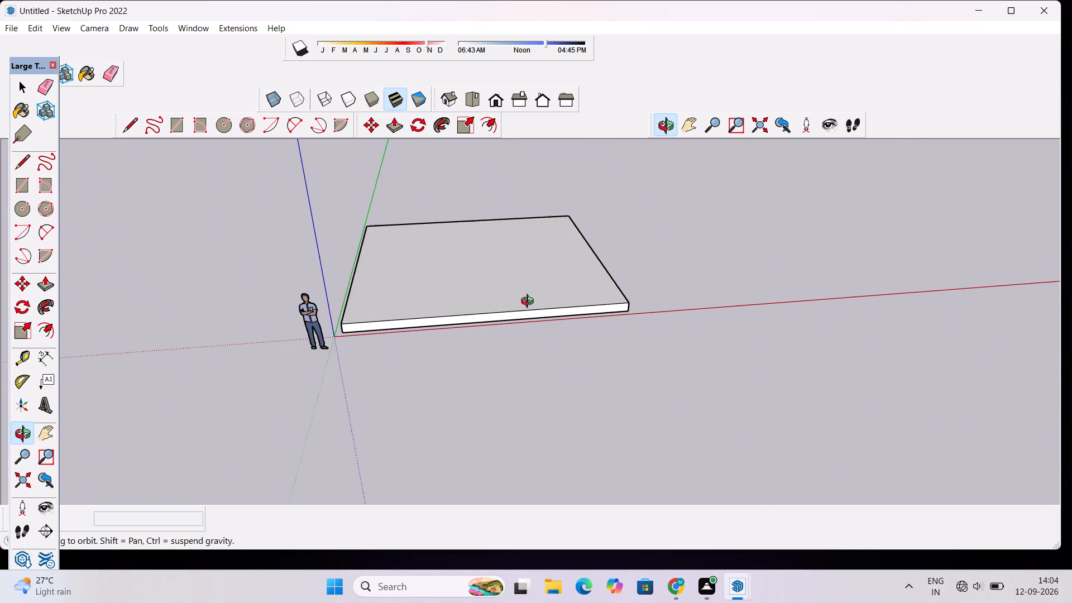
left_click_drag(534, 299, 512, 332)
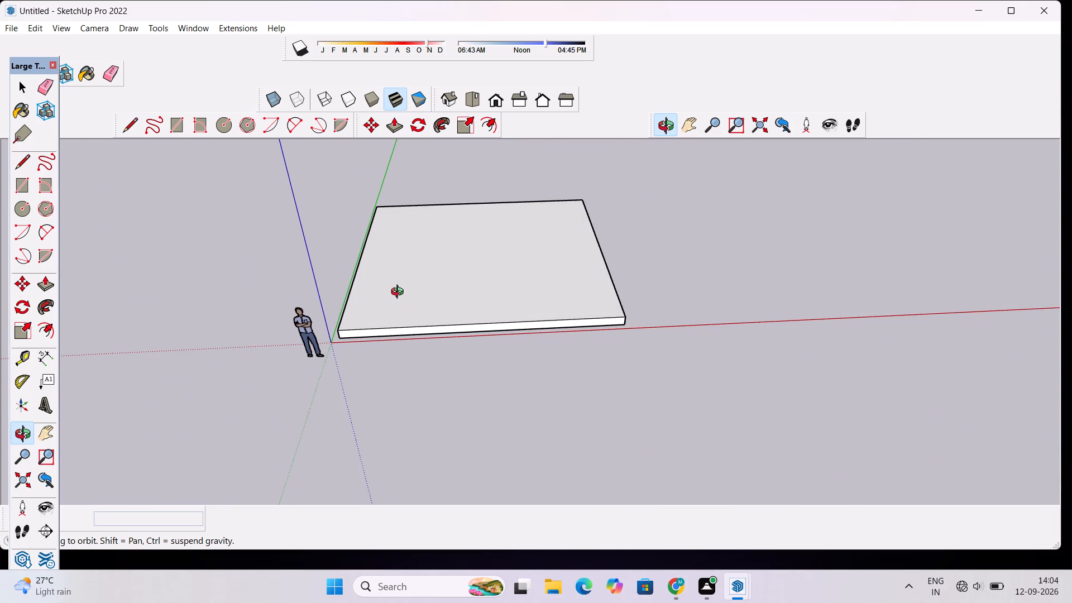
scroll(400, 293, "down", 3)
left_click_drag(400, 293, 384, 347, "shift")
scroll(381, 341, "down", 4)
scroll(381, 341, "up", 11)
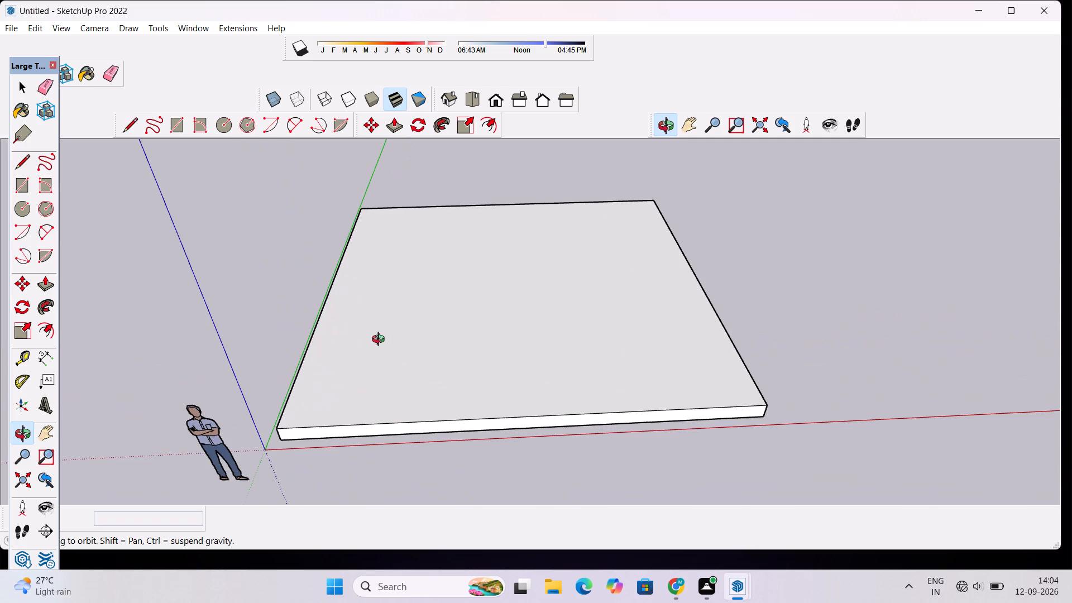
left_click_drag(381, 323, 365, 299, "shift")
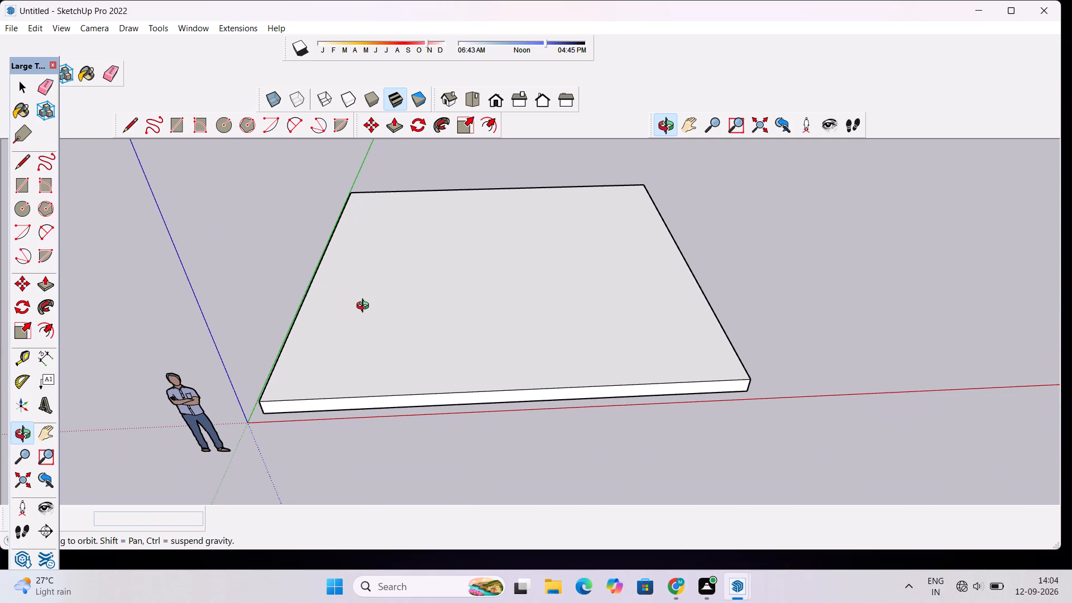
scroll(365, 307, "down", 6)
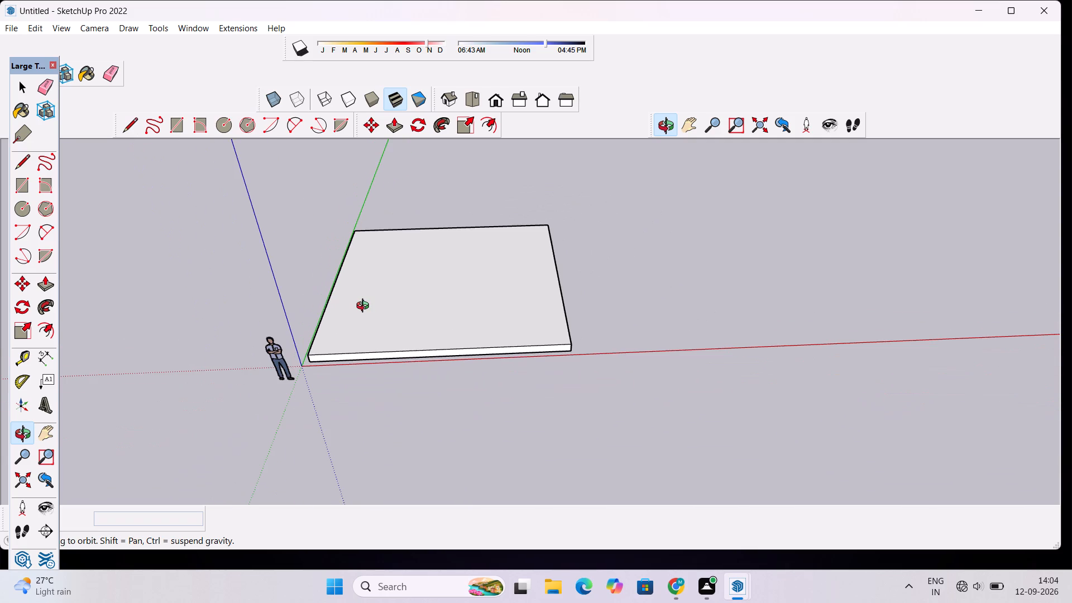
scroll(365, 307, "up", 1)
scroll(366, 307, "down", 7)
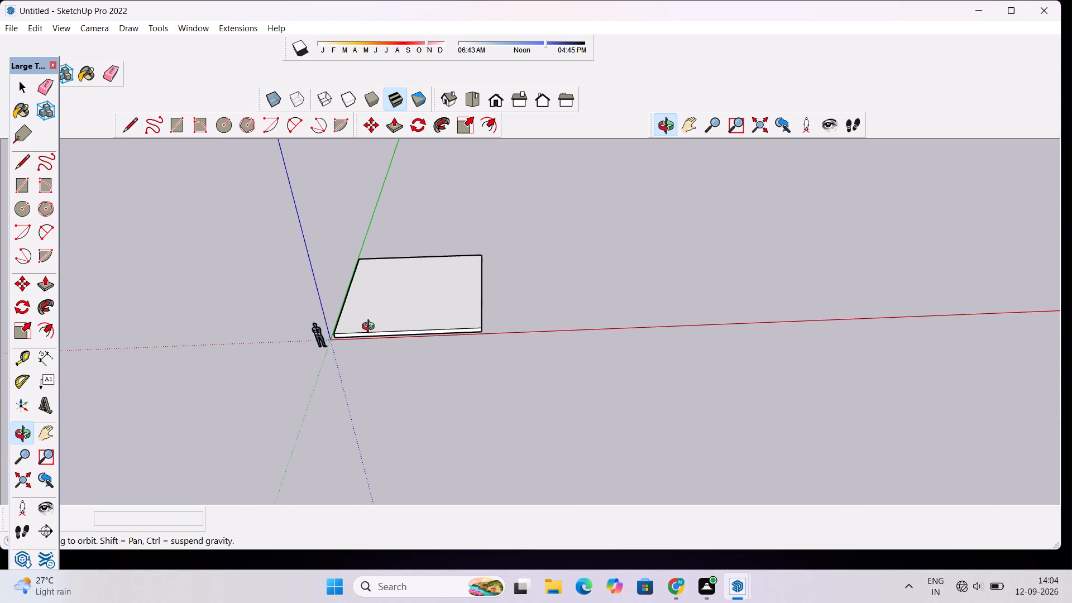
left_click_drag(439, 288, 405, 360)
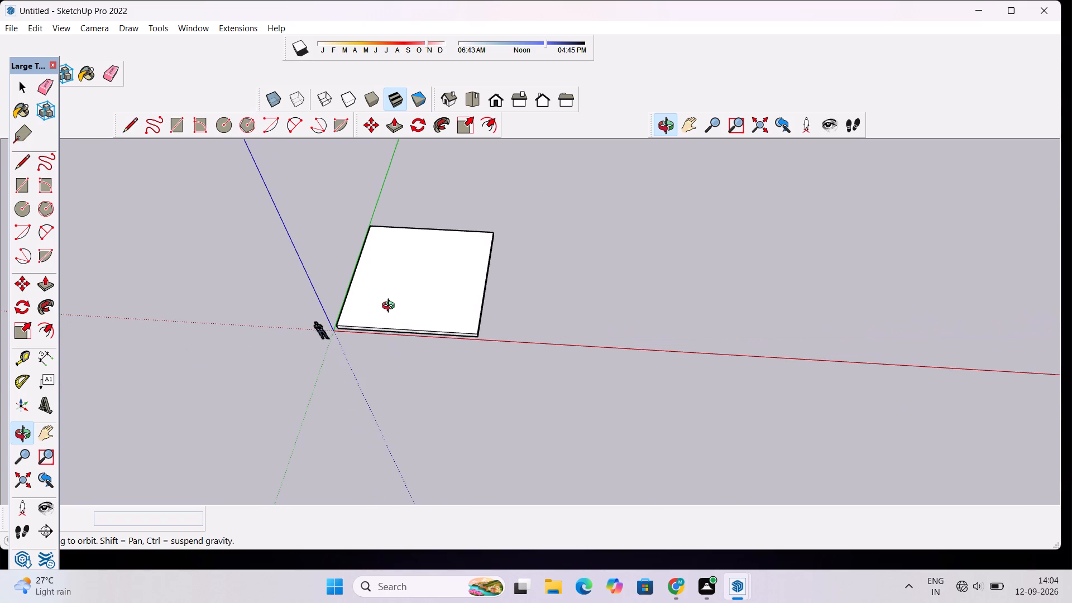
scroll(391, 307, "up", 2)
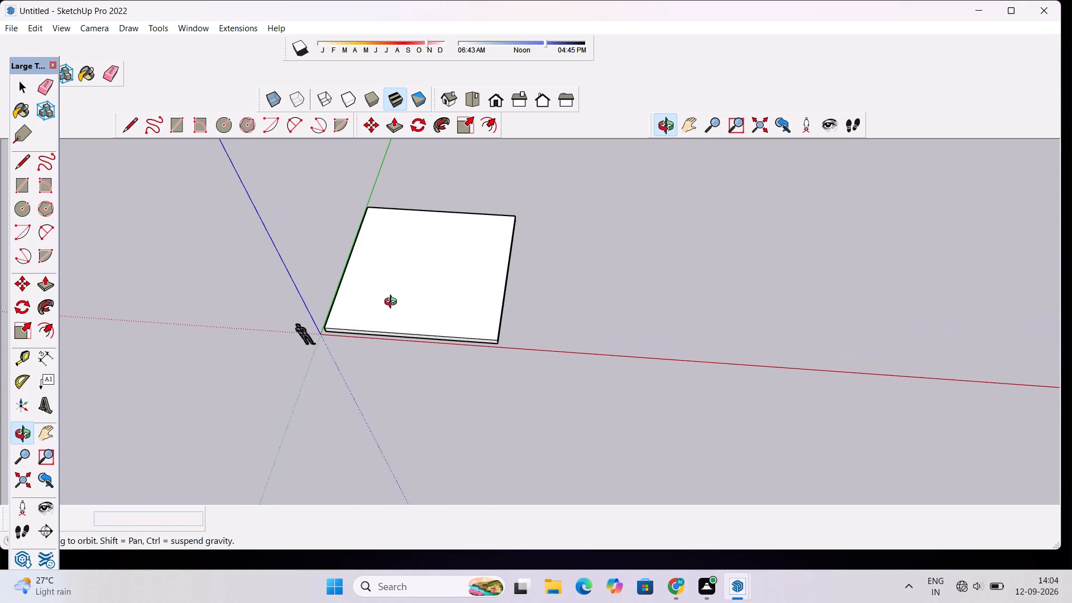
scroll(393, 303, "up", 2)
left_click_drag(391, 285, 409, 357, "shift")
scroll(408, 343, "up", 1, "shift")
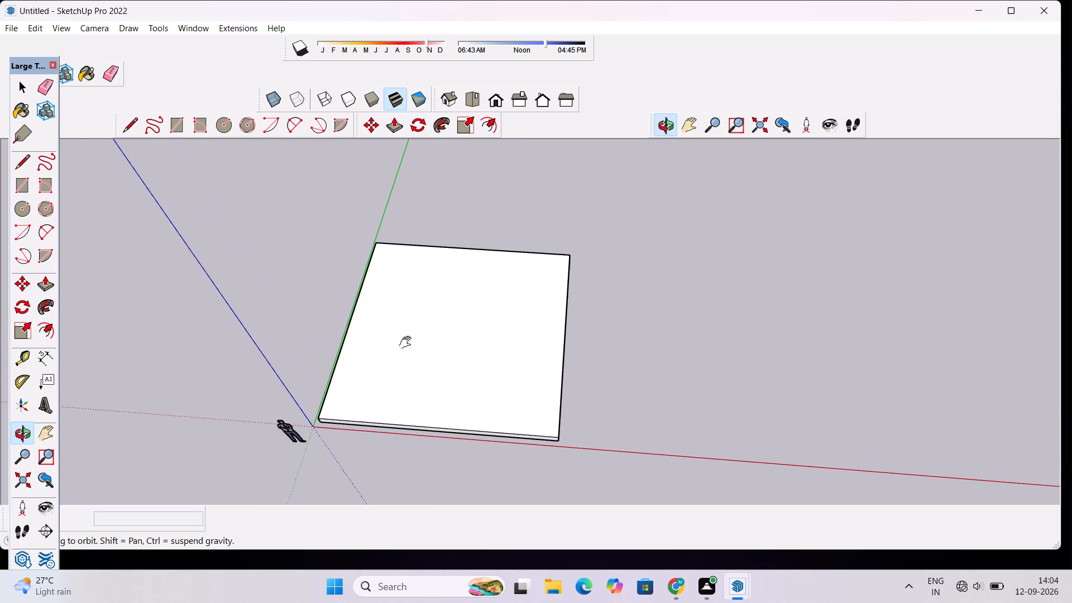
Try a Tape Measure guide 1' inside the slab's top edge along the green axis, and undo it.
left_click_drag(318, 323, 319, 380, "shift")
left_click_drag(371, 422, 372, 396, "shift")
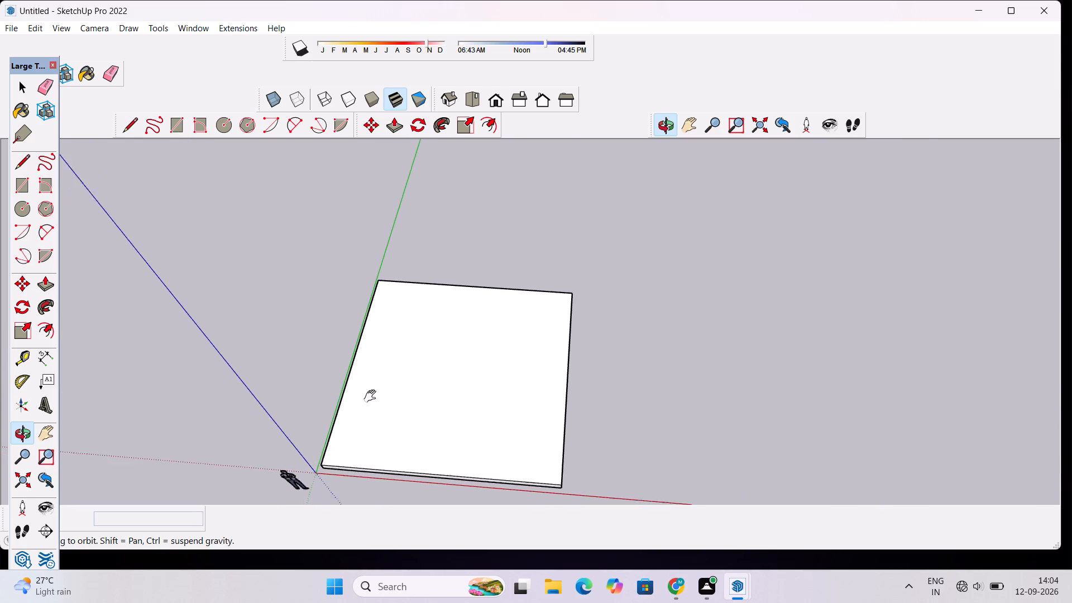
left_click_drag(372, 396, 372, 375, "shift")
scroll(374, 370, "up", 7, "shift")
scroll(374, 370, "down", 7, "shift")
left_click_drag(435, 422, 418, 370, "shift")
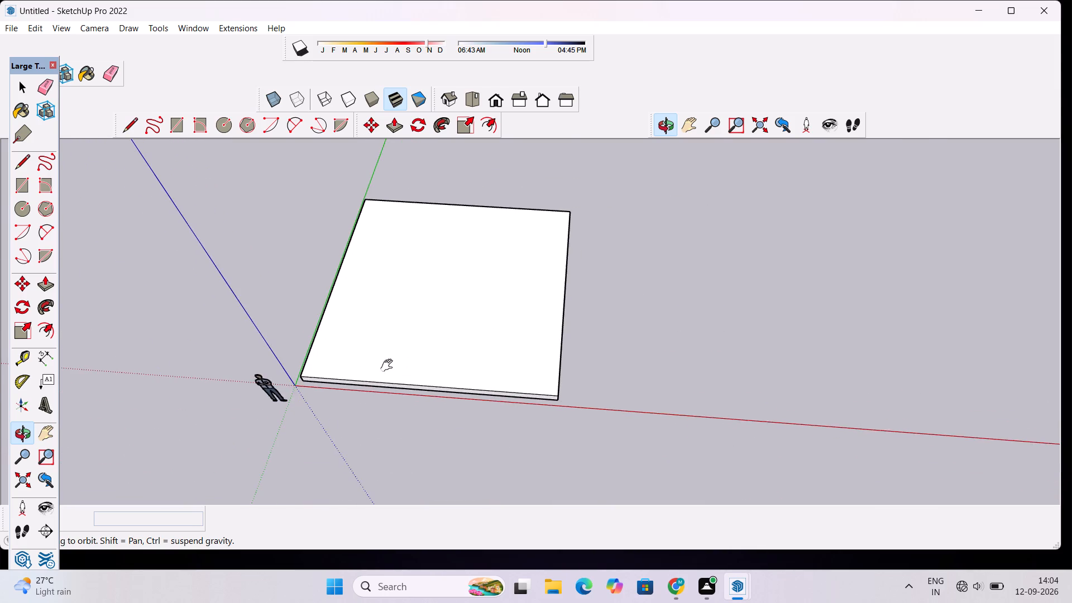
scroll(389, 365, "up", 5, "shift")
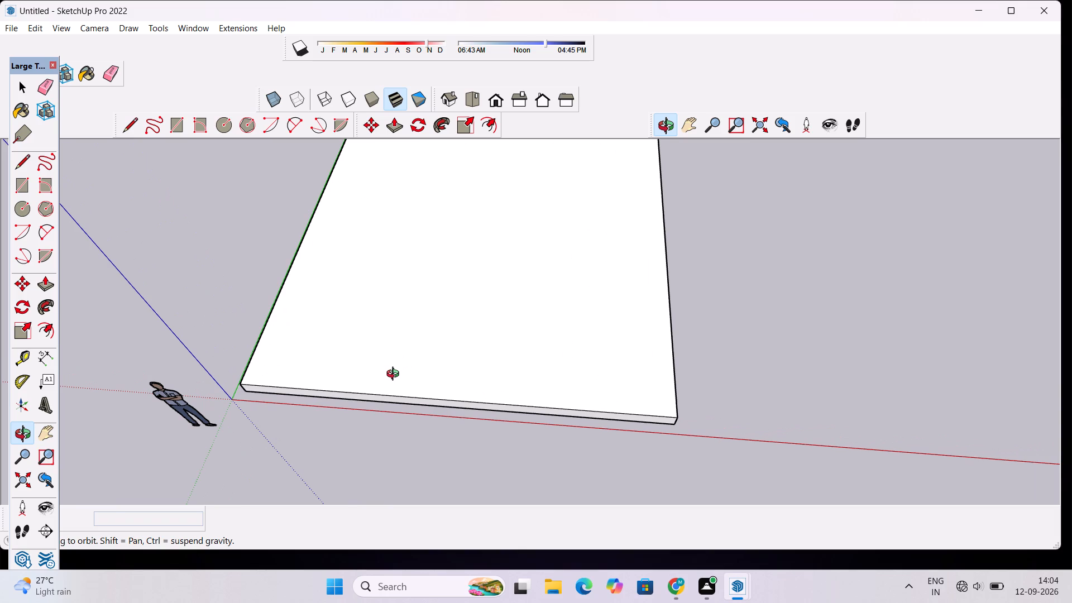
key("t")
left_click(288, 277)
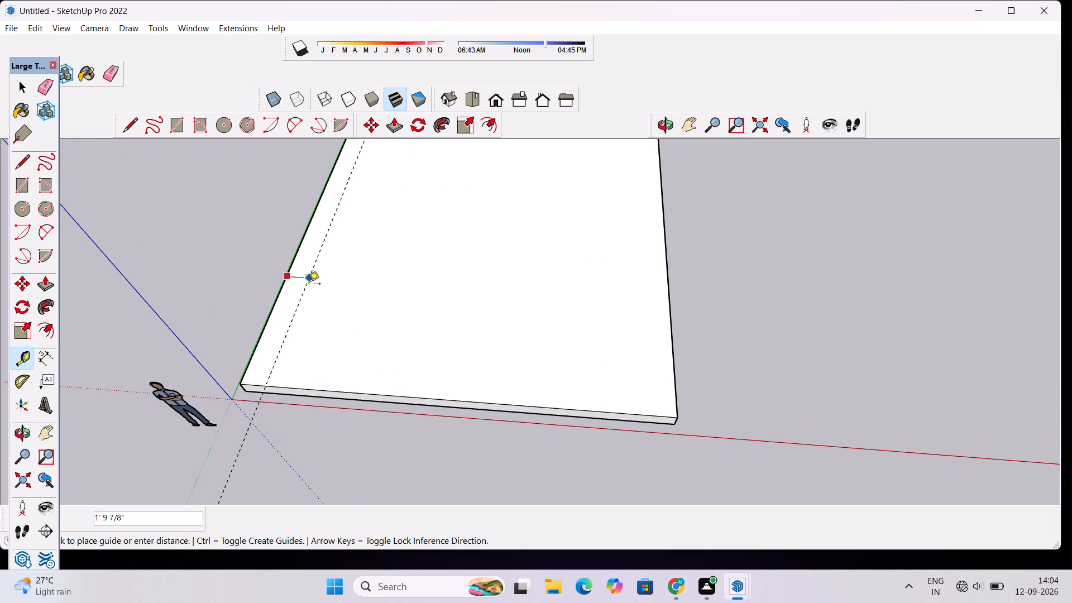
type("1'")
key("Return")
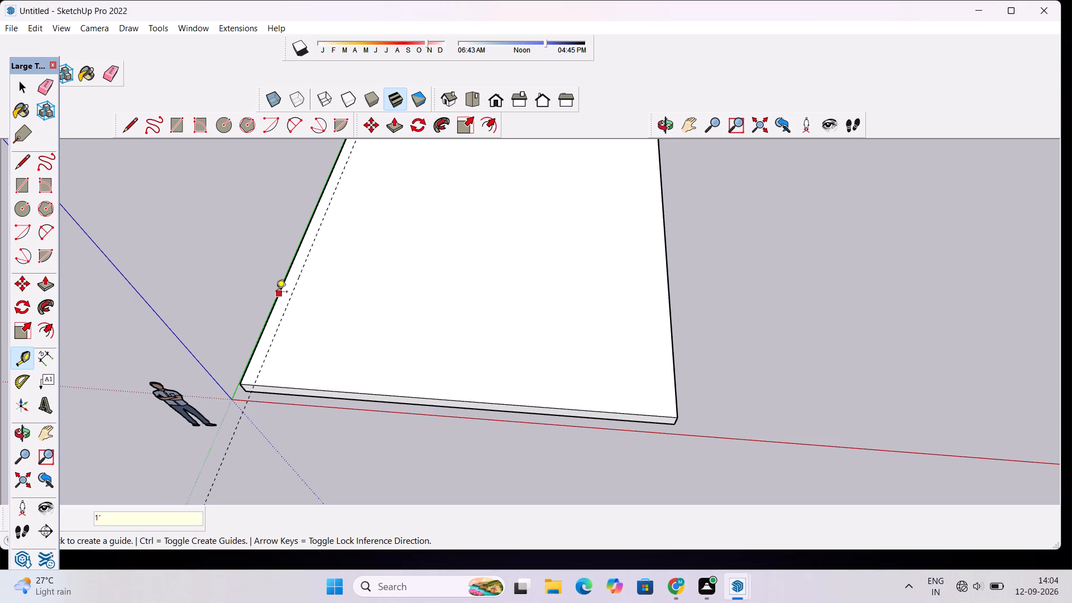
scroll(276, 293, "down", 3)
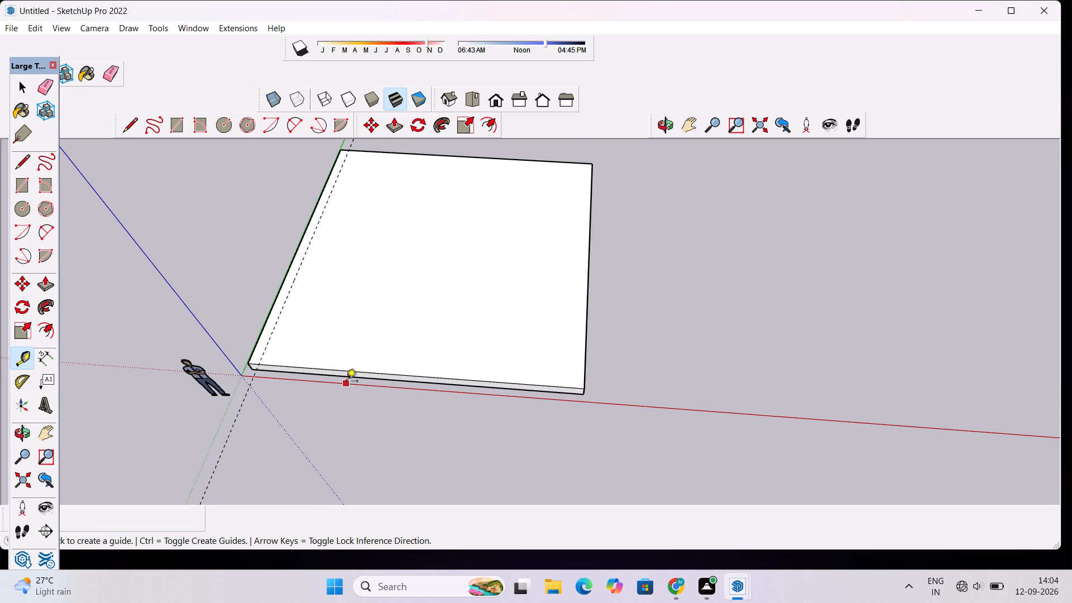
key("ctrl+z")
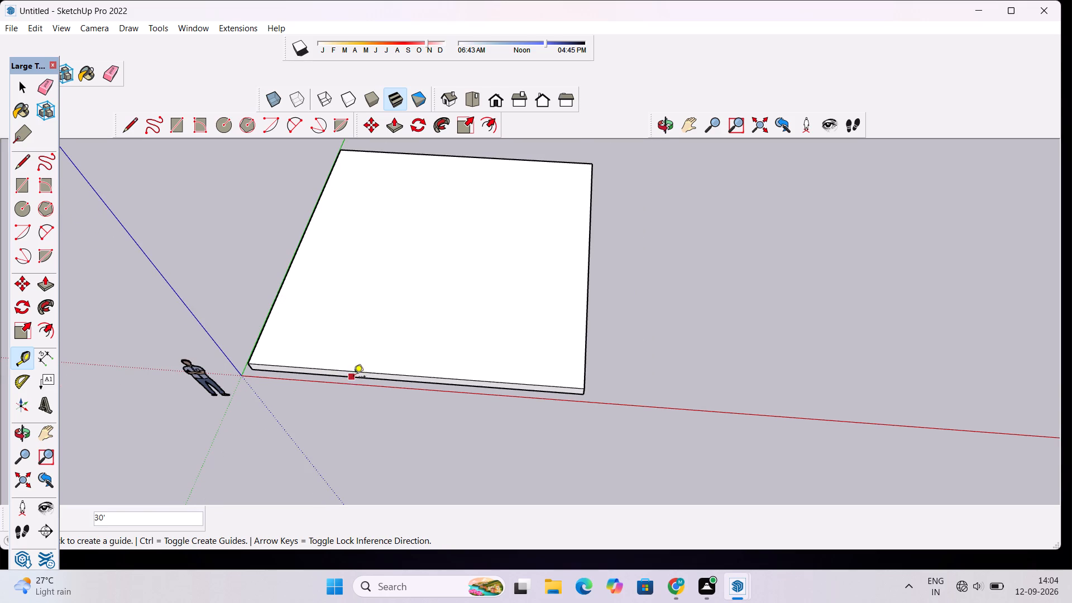
Copy the slab's top face with its edges about 39' 4" along the red axis, beside the slab.
key("space")
left_click(383, 313)
left_click(384, 313)
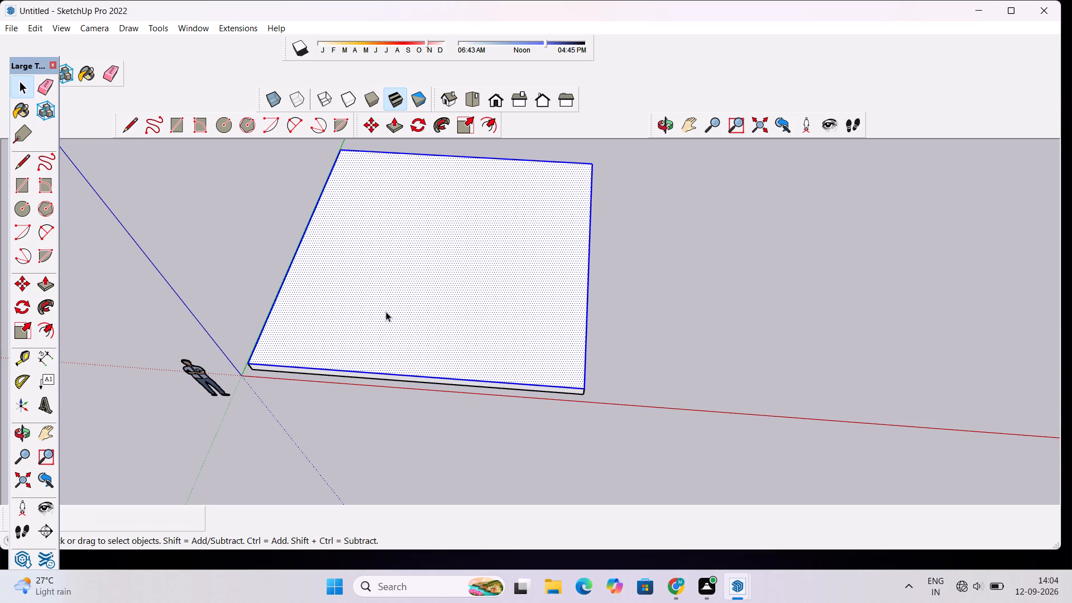
key("m")
left_click(588, 386)
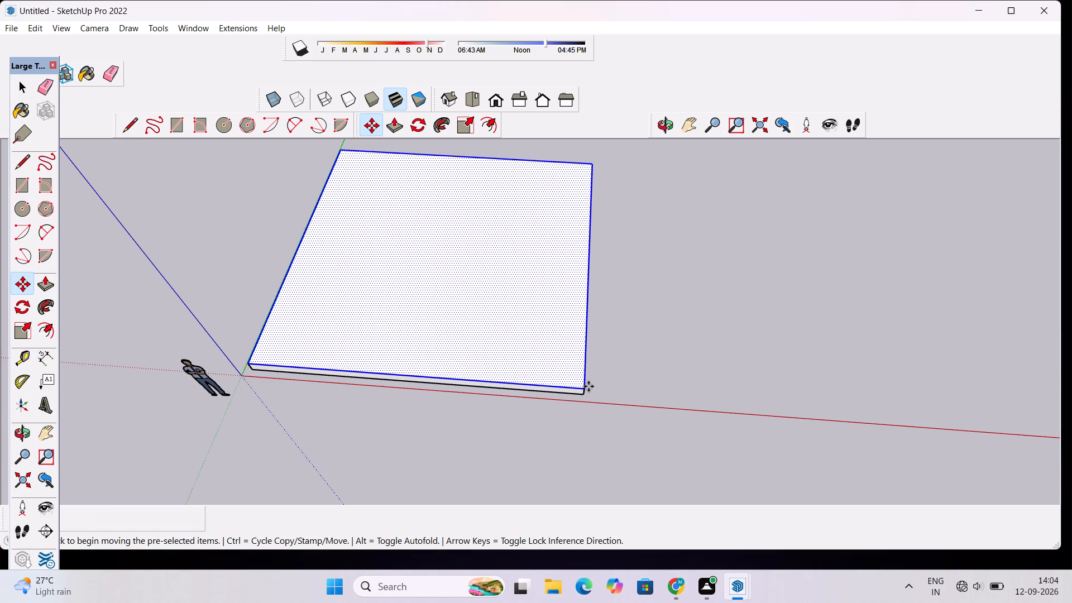
scroll(677, 379, "down", 5)
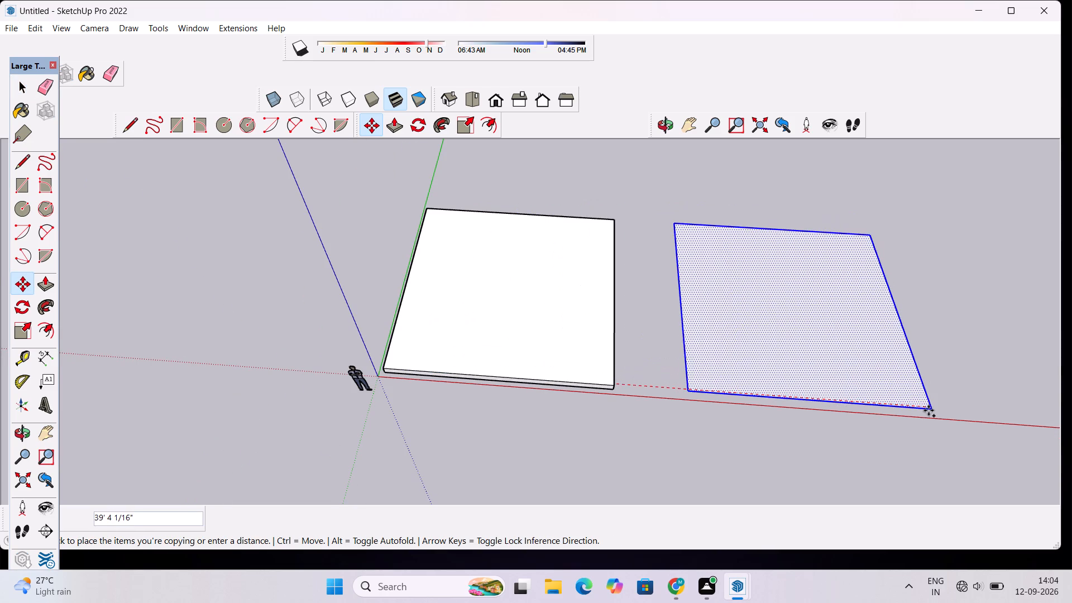
left_click(929, 410)
key("space")
Push/Pull the slab's top face up about 31' 4" as a new starting face, keeping the slab's edge line.
scroll(453, 315, "up", 3)
left_click(462, 314)
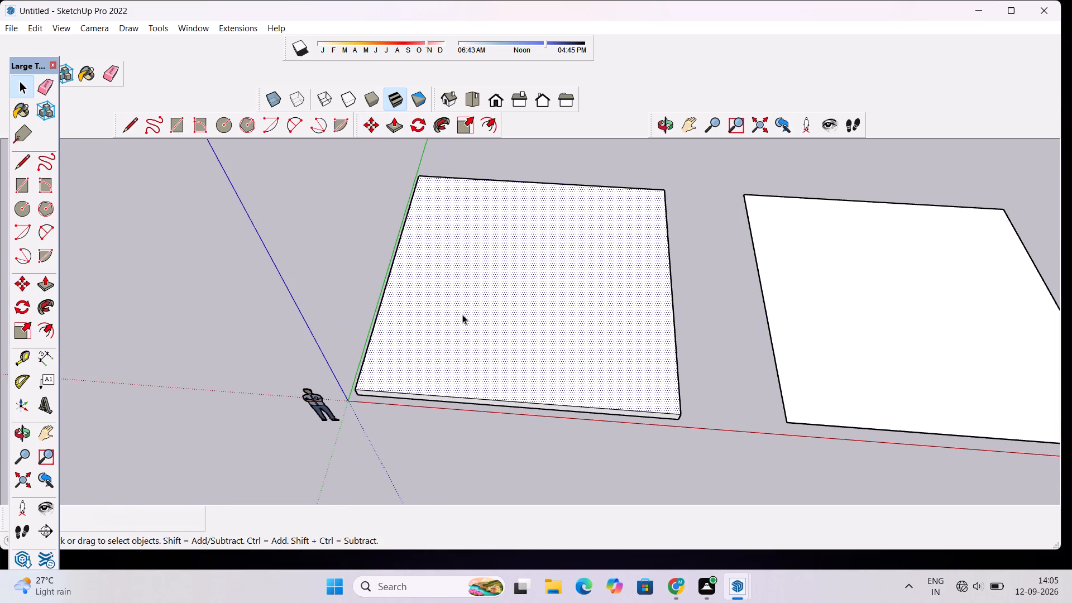
key("p")
left_click(462, 314)
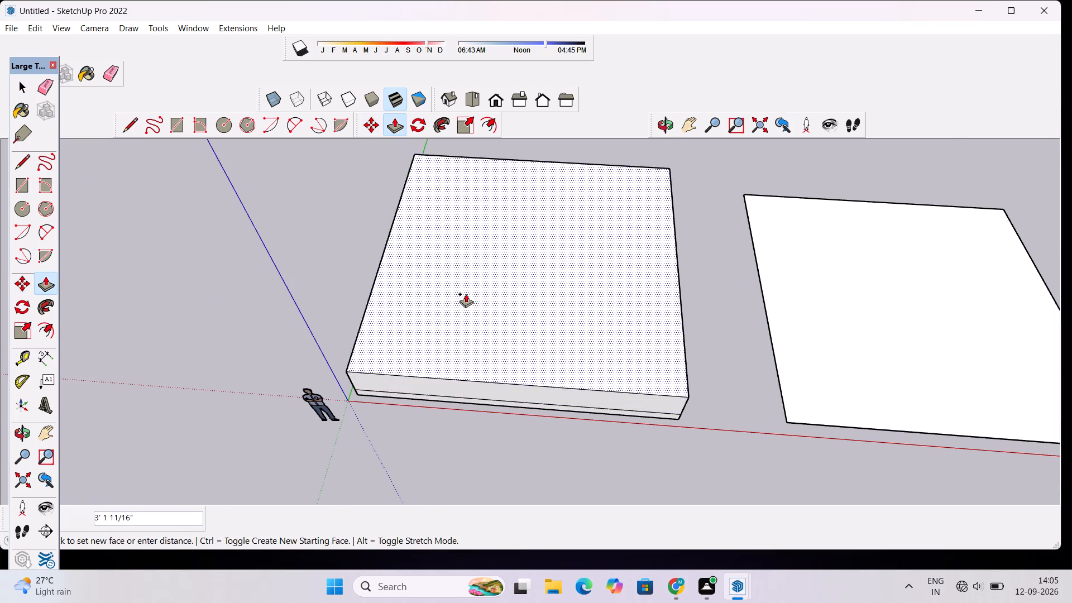
scroll(466, 294, "down", 11)
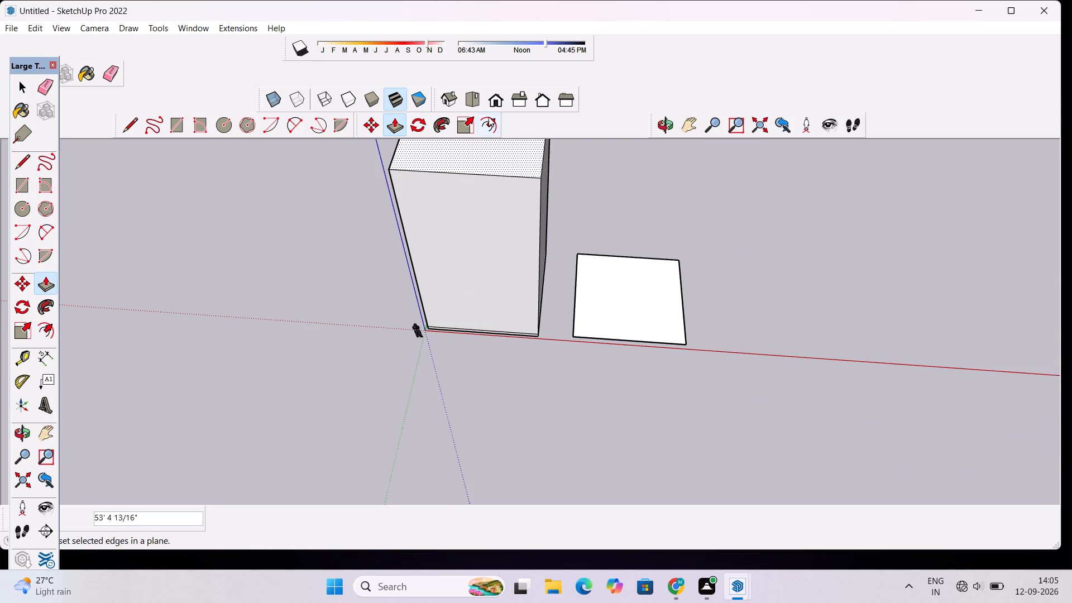
left_click(496, 107)
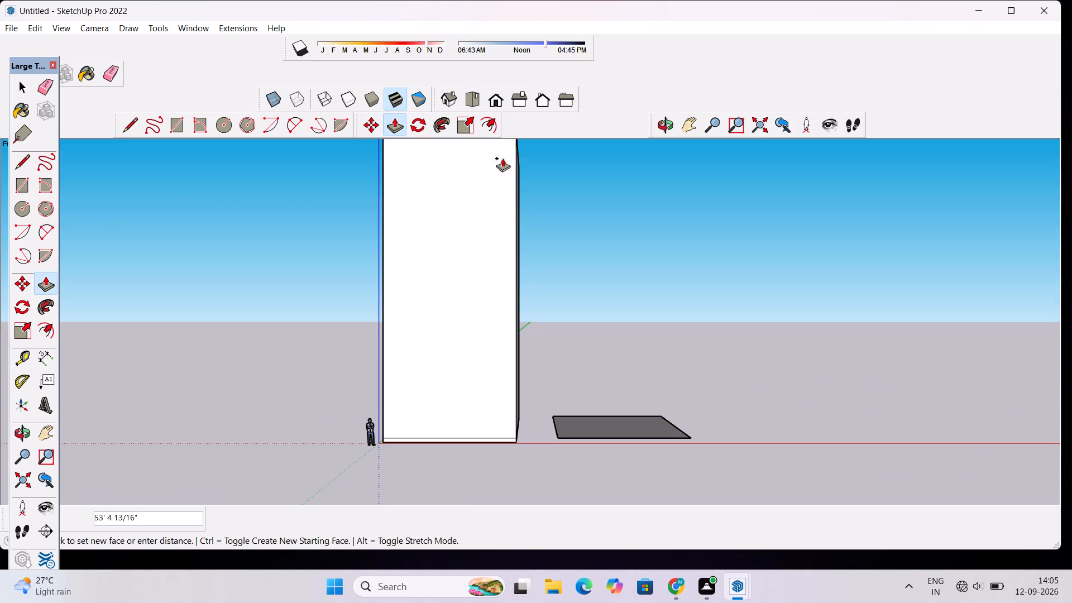
scroll(486, 253, "down", 7)
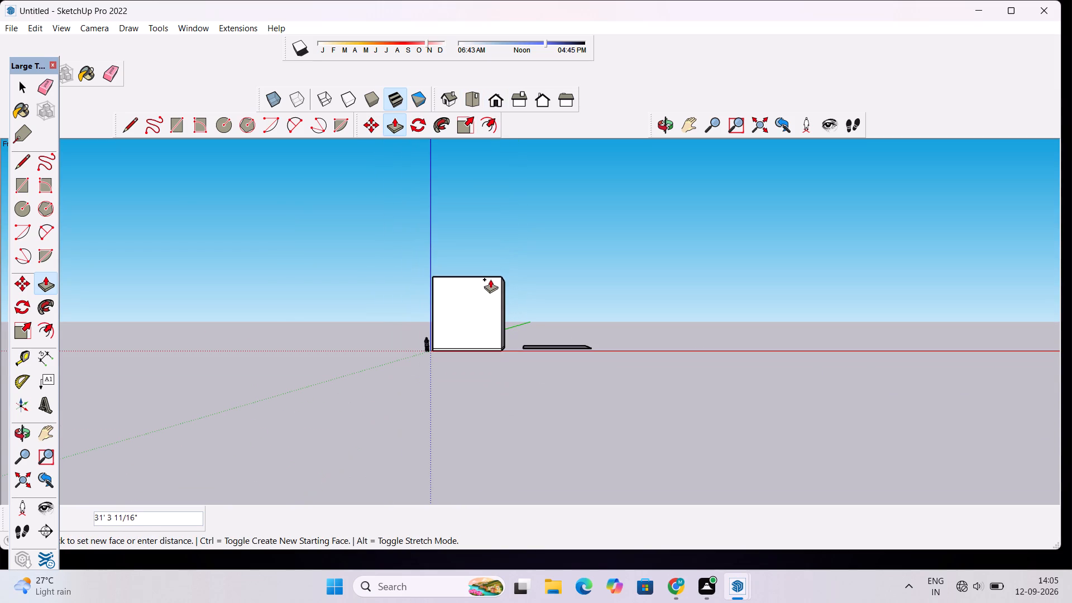
left_click(490, 279)
key("space")
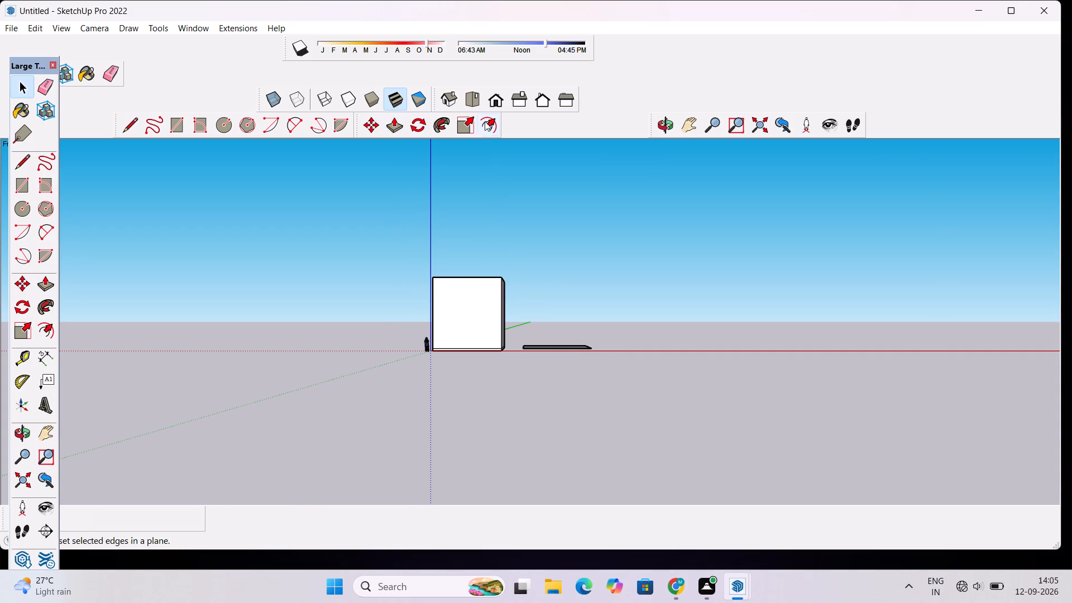
Examine the tall block and the copied square face from corner, low and high angles.
left_click(666, 131)
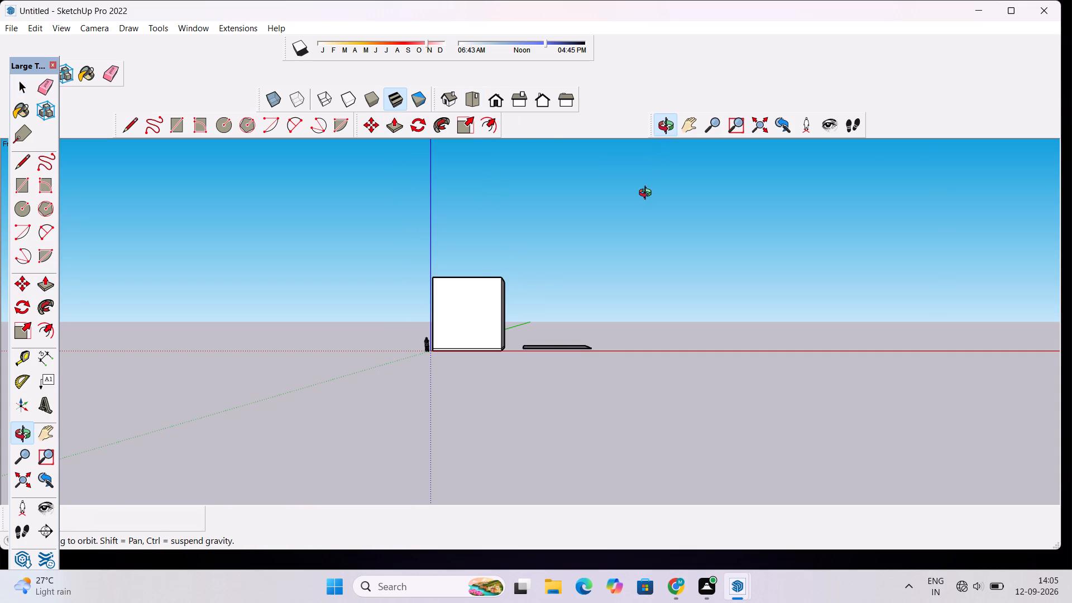
left_click_drag(643, 209, 511, 444)
scroll(518, 336, "up", 6)
left_click_drag(448, 348, 706, 241)
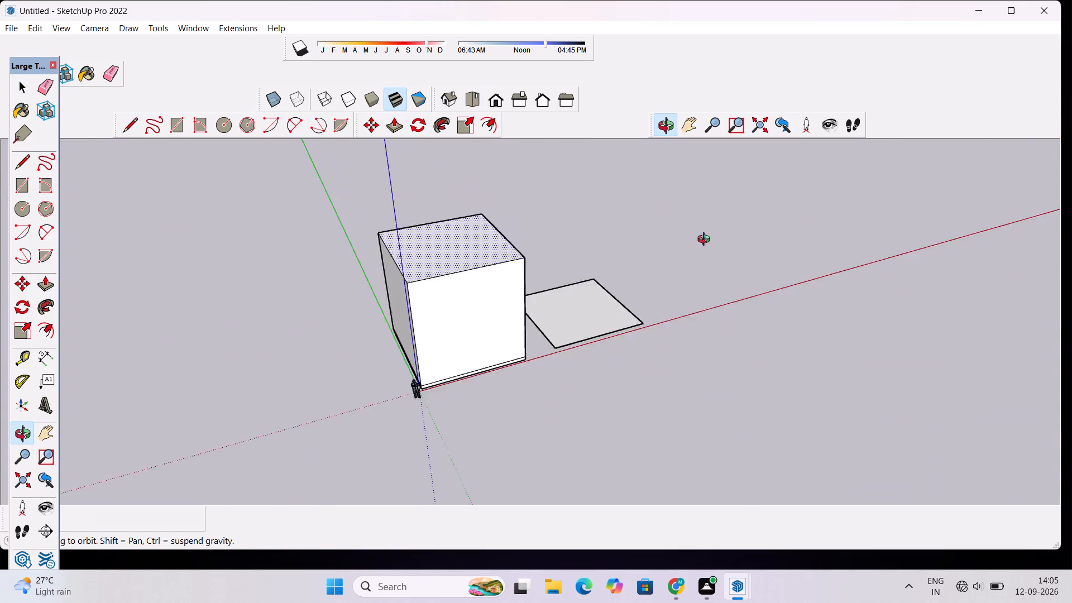
left_click_drag(706, 241, 795, 210)
left_click_drag(762, 286, 641, 323)
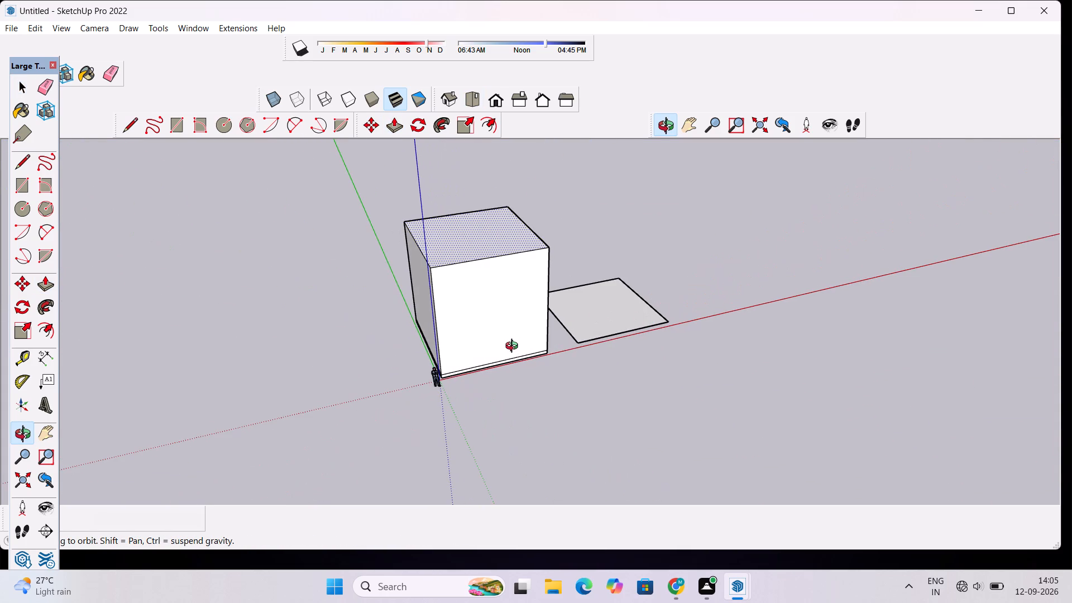
scroll(509, 357, "up", 2)
scroll(509, 357, "down", 3)
left_click_drag(492, 361, 500, 360)
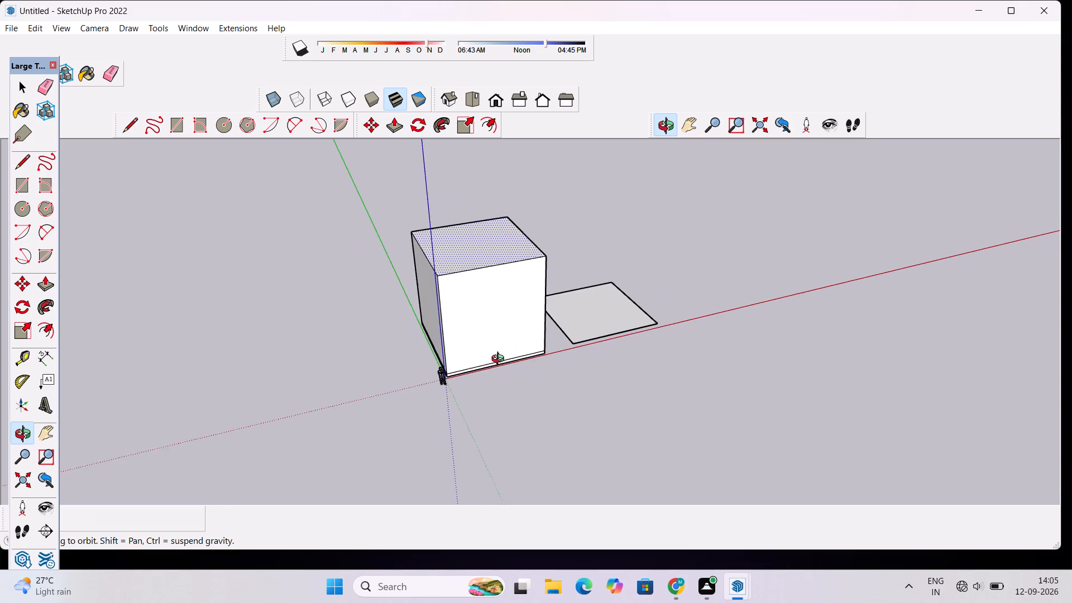
left_click_drag(500, 360, 561, 356)
scroll(561, 356, "down", 5)
left_click_drag(589, 313, 359, 320)
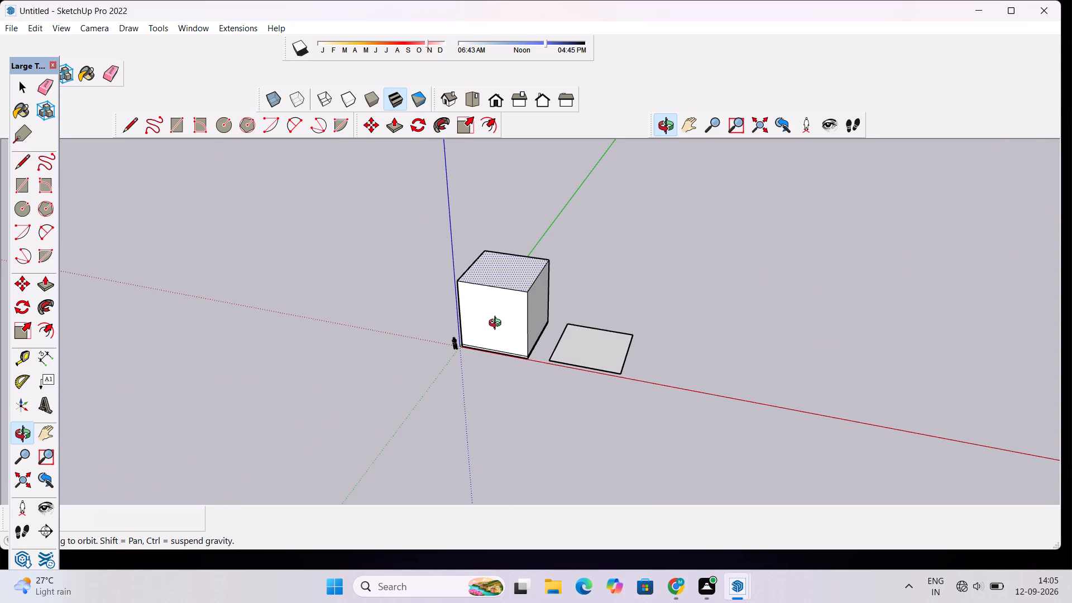
scroll(481, 333, "up", 5)
left_click_drag(477, 347, 513, 329)
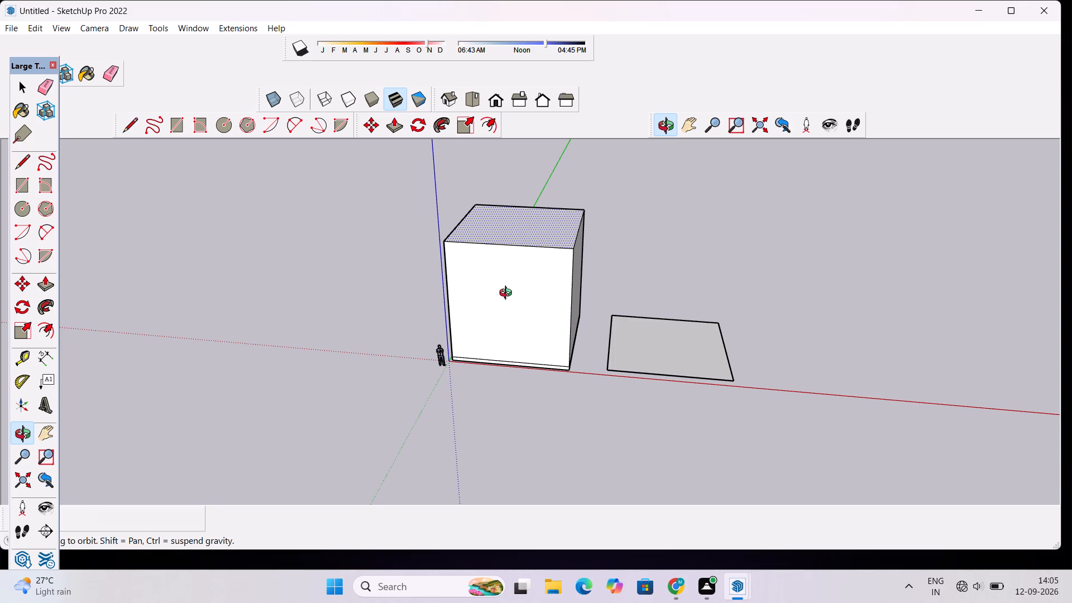
scroll(508, 297, "up", 5)
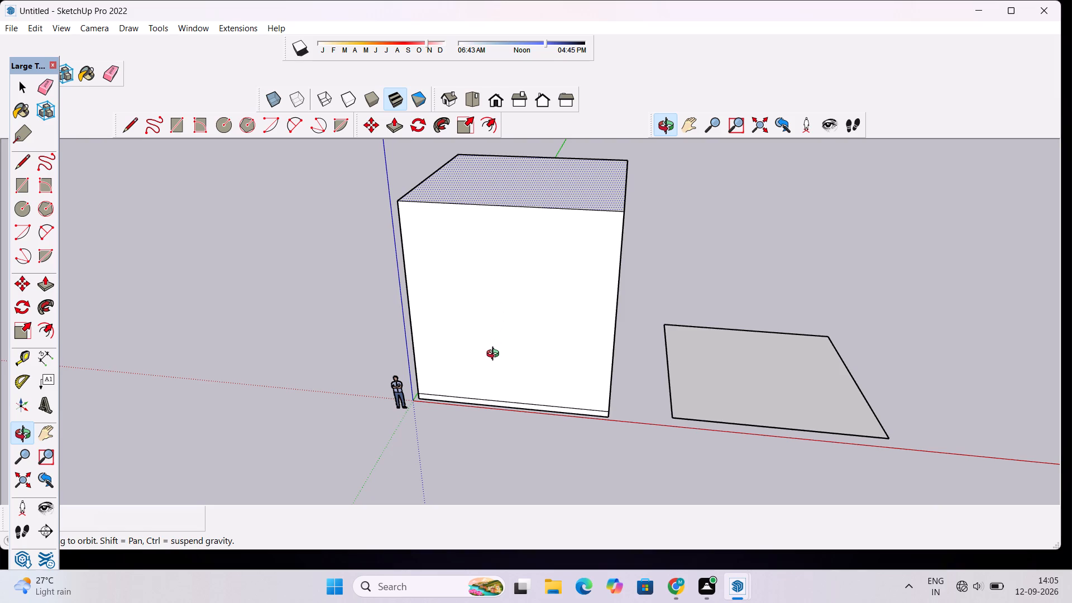
scroll(495, 355, "up", 3)
left_click_drag(491, 347, 595, 370)
scroll(585, 367, "down", 3)
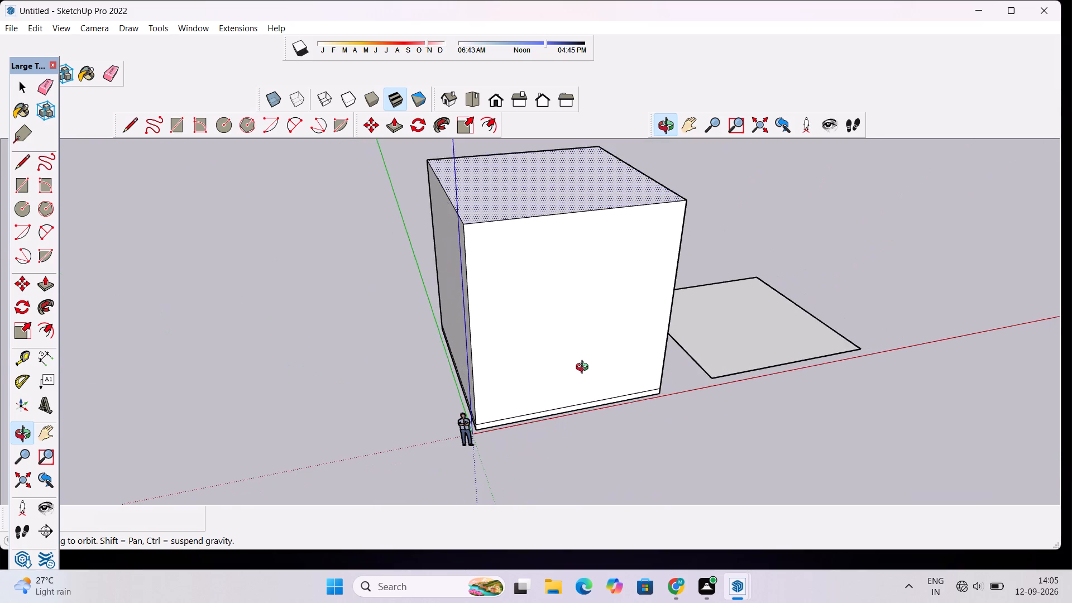
scroll(567, 395, "up", 3)
scroll(675, 322, "down", 5)
left_click_drag(574, 444, 559, 328)
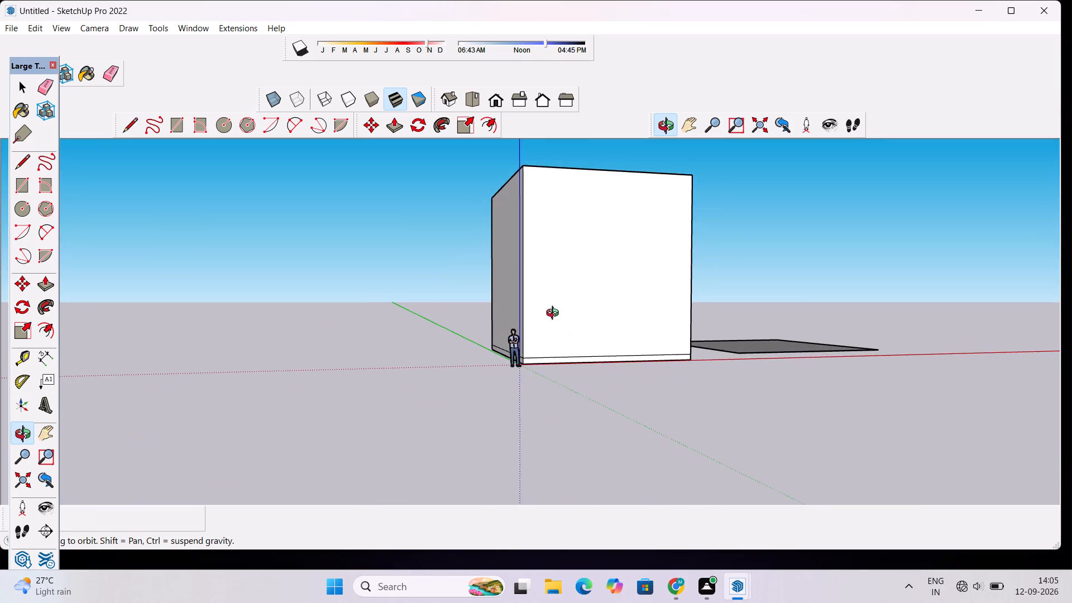
scroll(555, 314, "down", 6)
scroll(563, 243, "up", 4)
left_click_drag(614, 234, 597, 350)
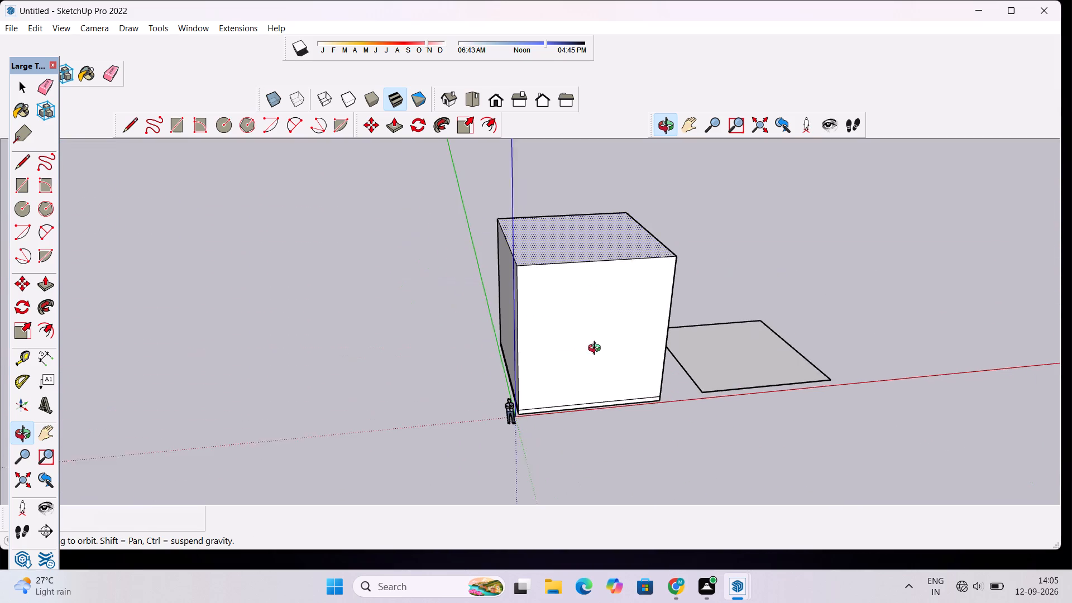
left_click_drag(597, 350, 594, 360)
scroll(604, 285, "up", 1)
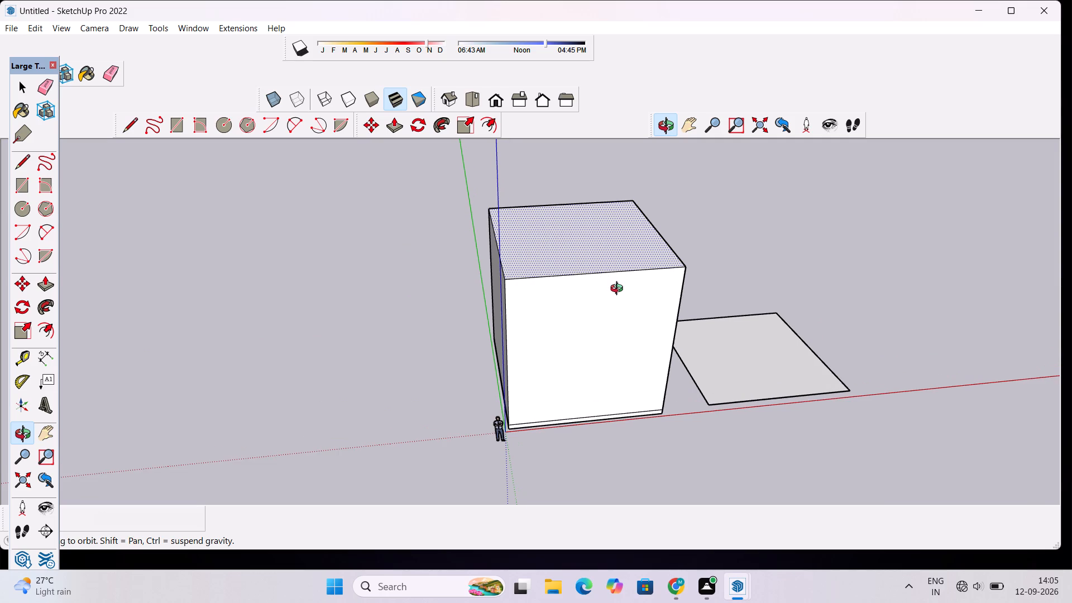
left_click_drag(618, 290, 501, 341, "shift")
scroll(516, 361, "down", 5, "shift")
left_click_drag(545, 429, 516, 356)
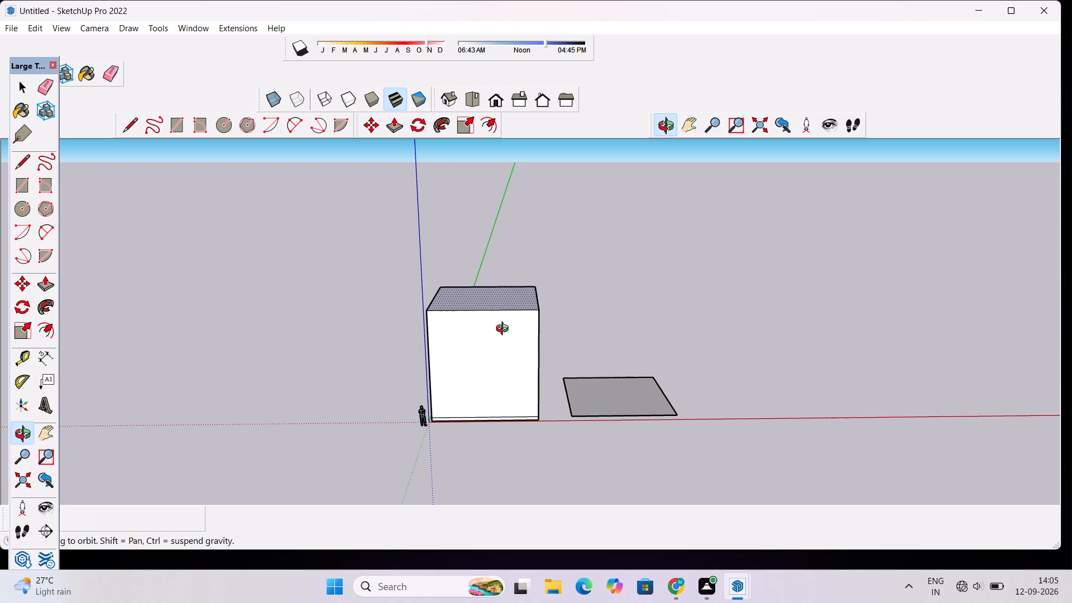
scroll(503, 316, "up", 1)
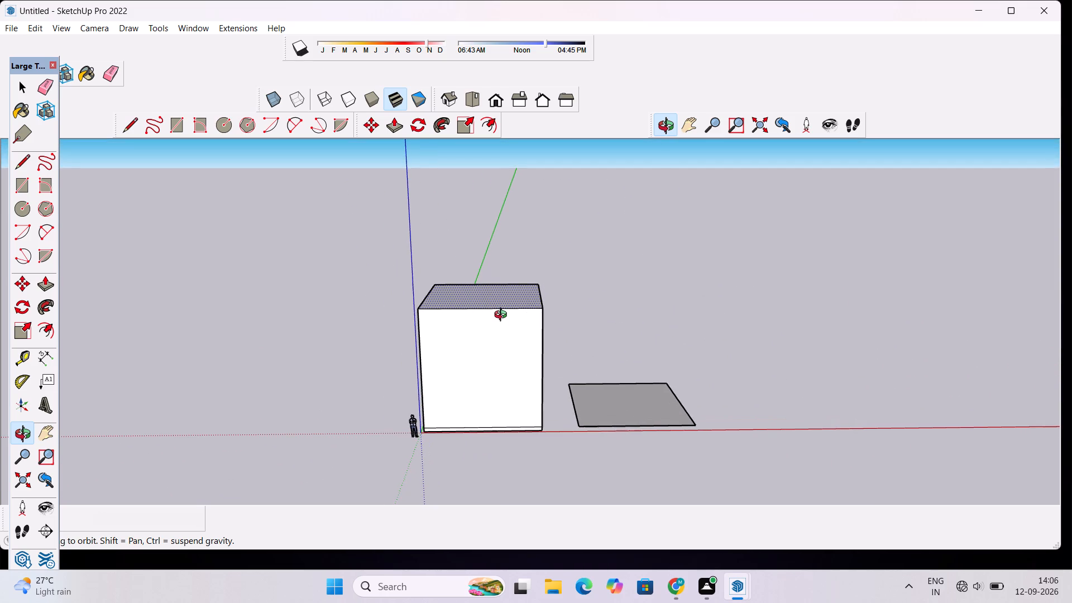
left_click_drag(503, 316, 490, 344)
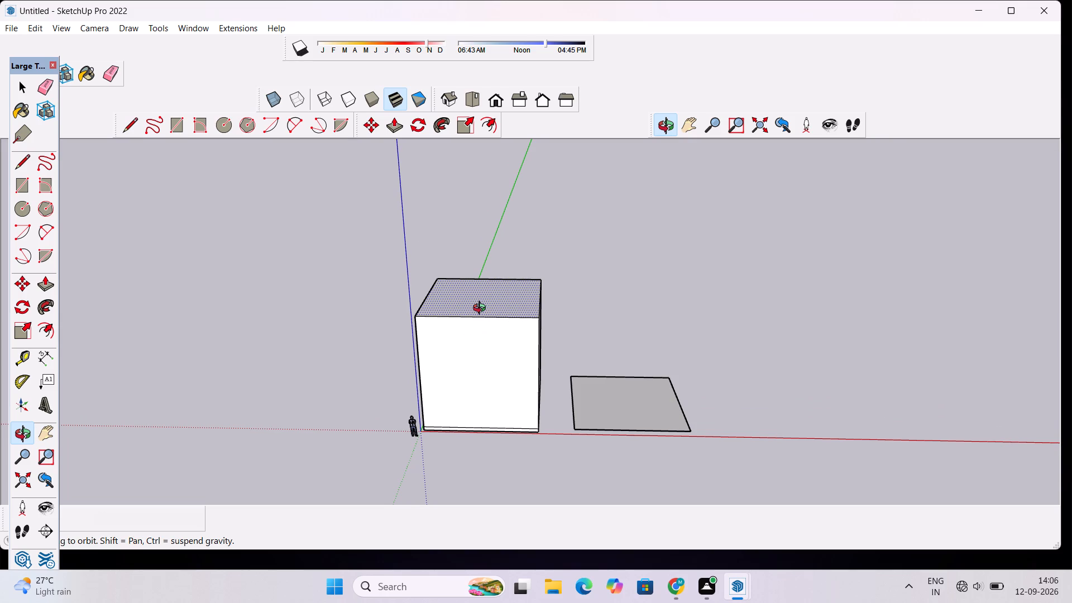
scroll(478, 306, "up", 1)
left_click_drag(477, 299, 472, 342)
scroll(467, 313, "up", 3)
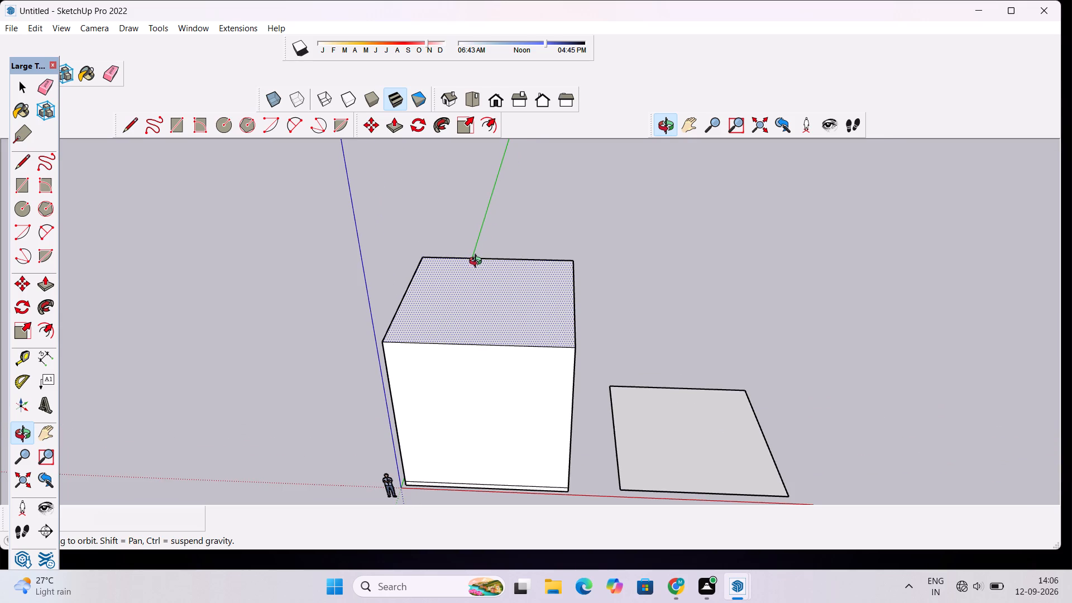
scroll(480, 253, "up", 2)
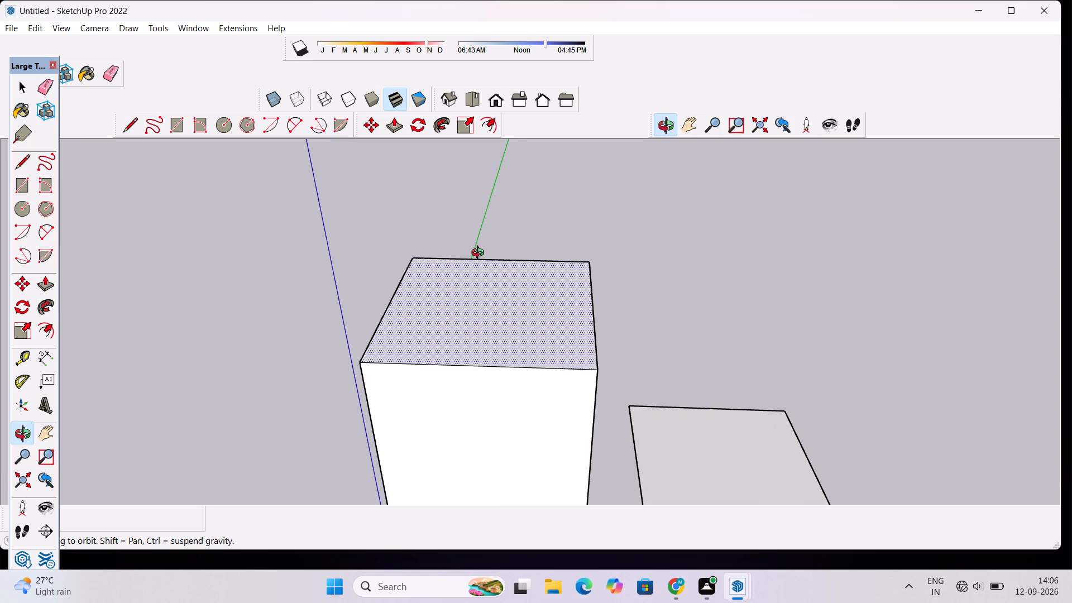
scroll(468, 273, "down", 2)
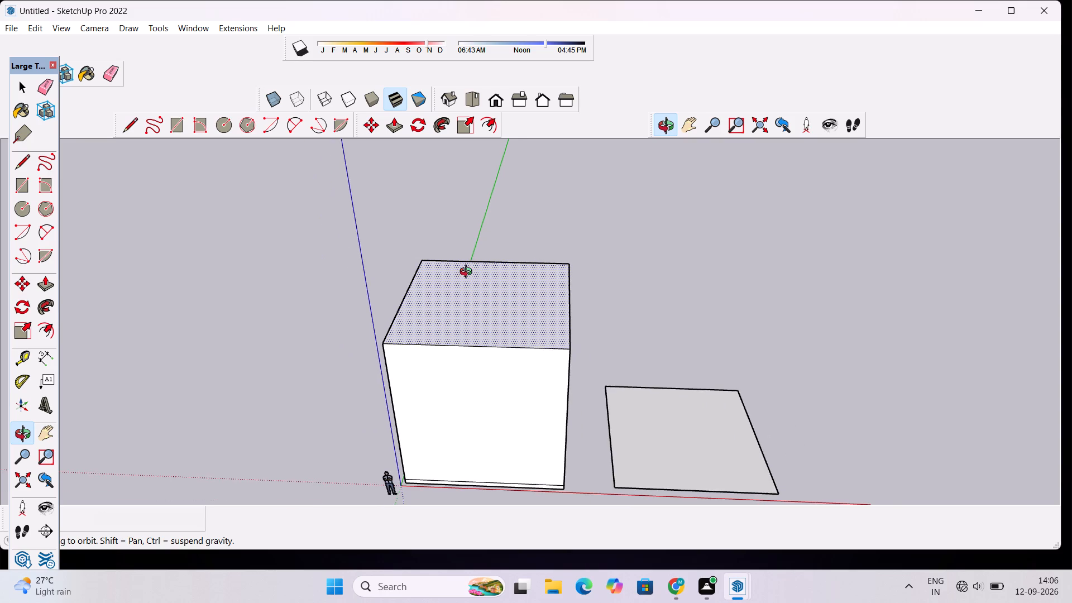
left_click_drag(463, 319, 463, 346)
scroll(463, 318, "up", 1)
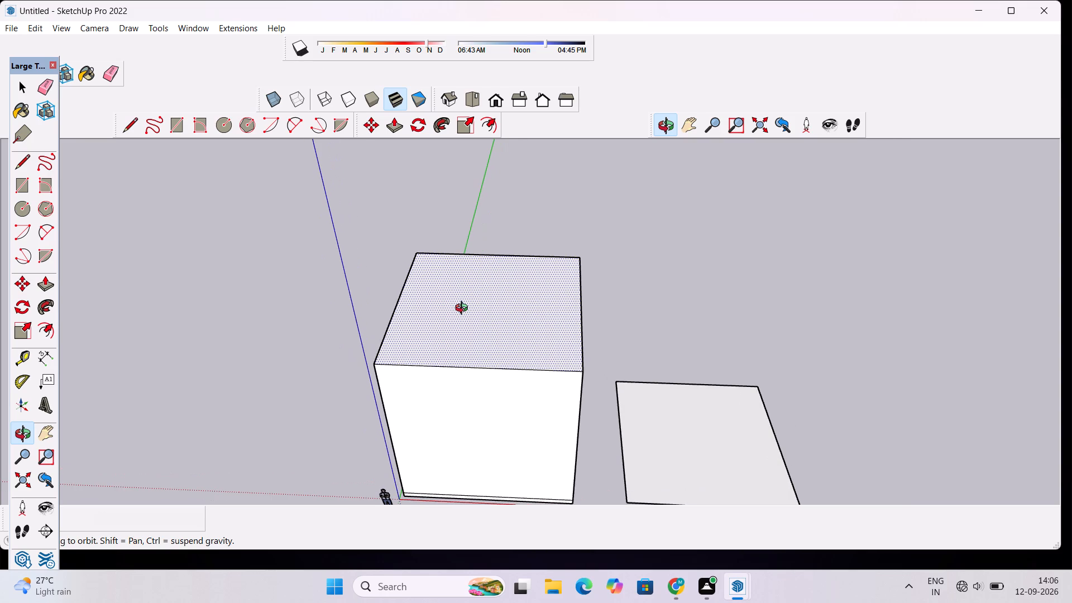
left_click_drag(465, 307, 467, 351)
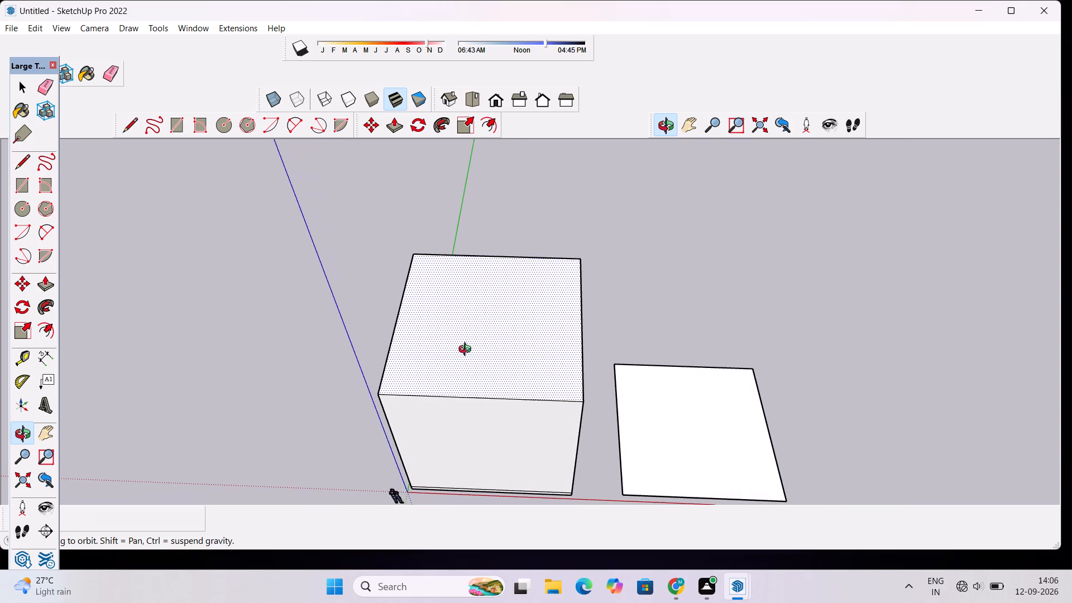
Place Tape Measure guides 1' inside the block's top face, one from its left edge and one from its front edge.
scroll(467, 339, "up", 3)
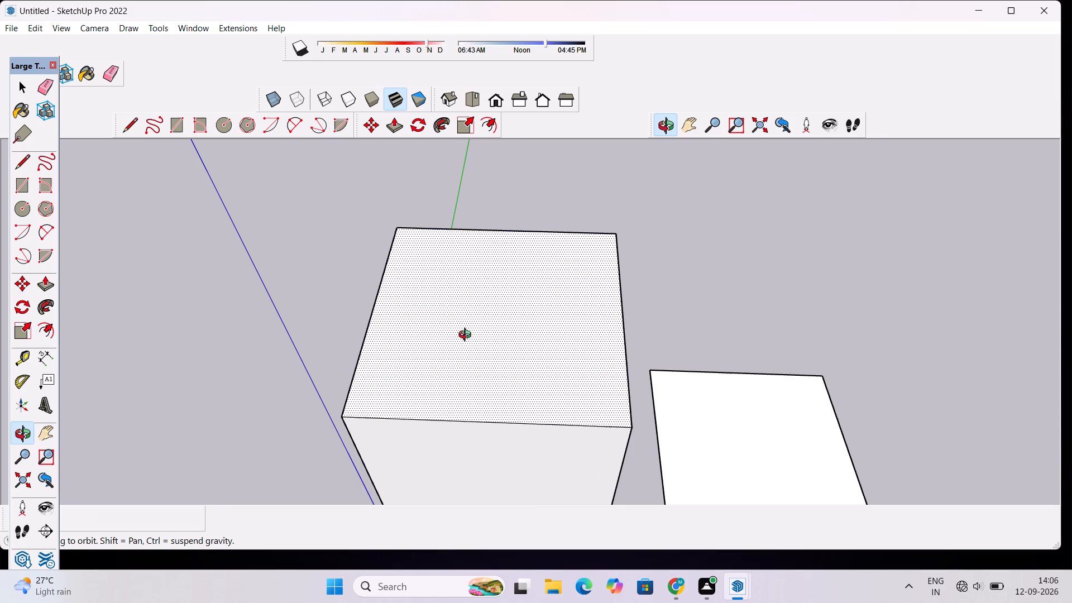
key("t")
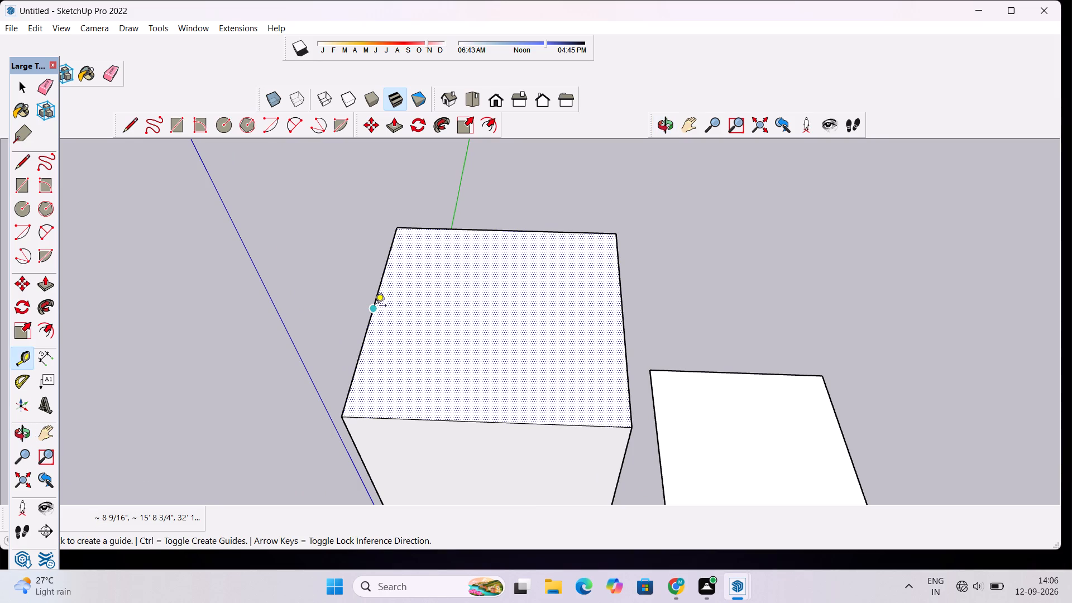
left_click(375, 307)
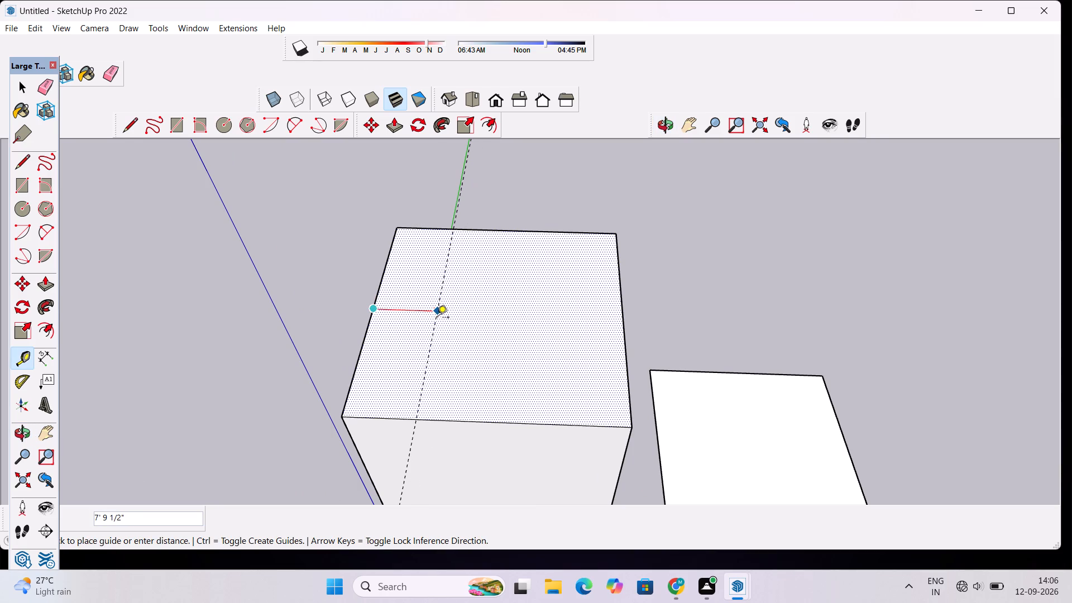
key("1")
key("apostrophe")
key("Return")
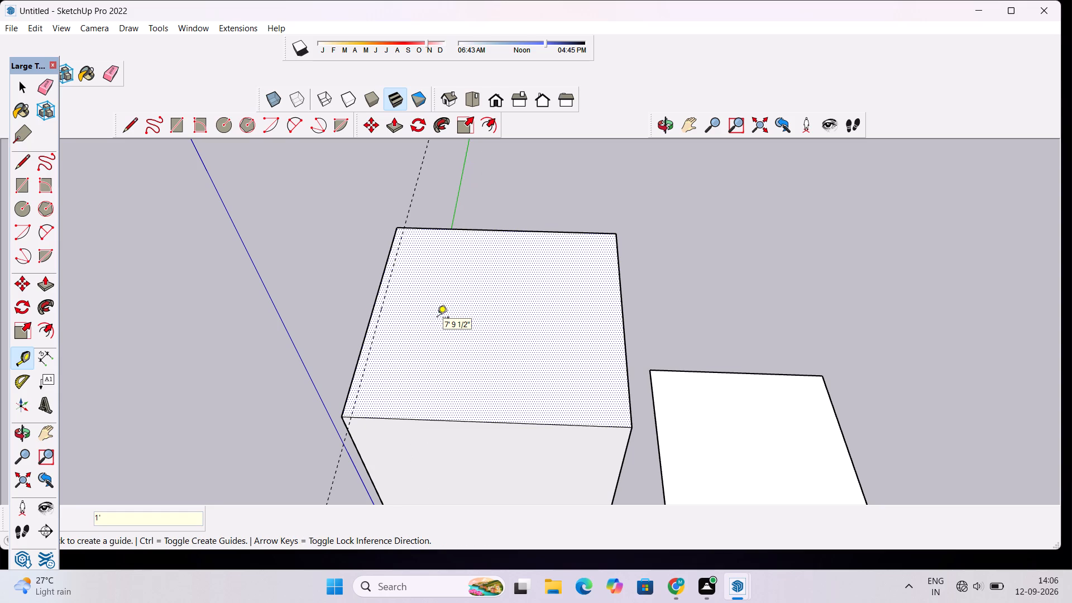
left_click(485, 424)
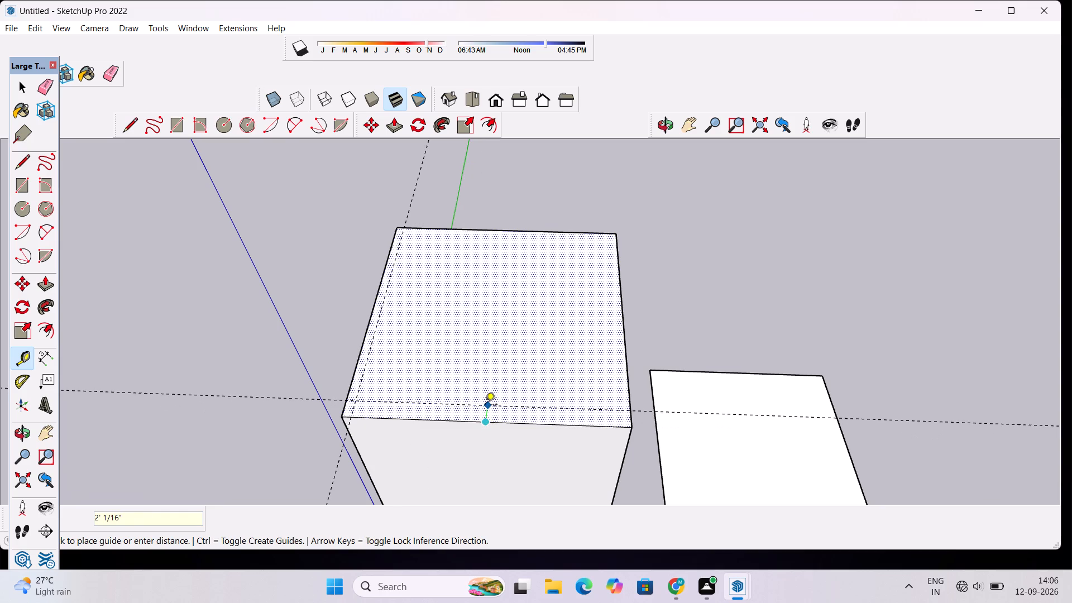
type("1'")
key("Return")
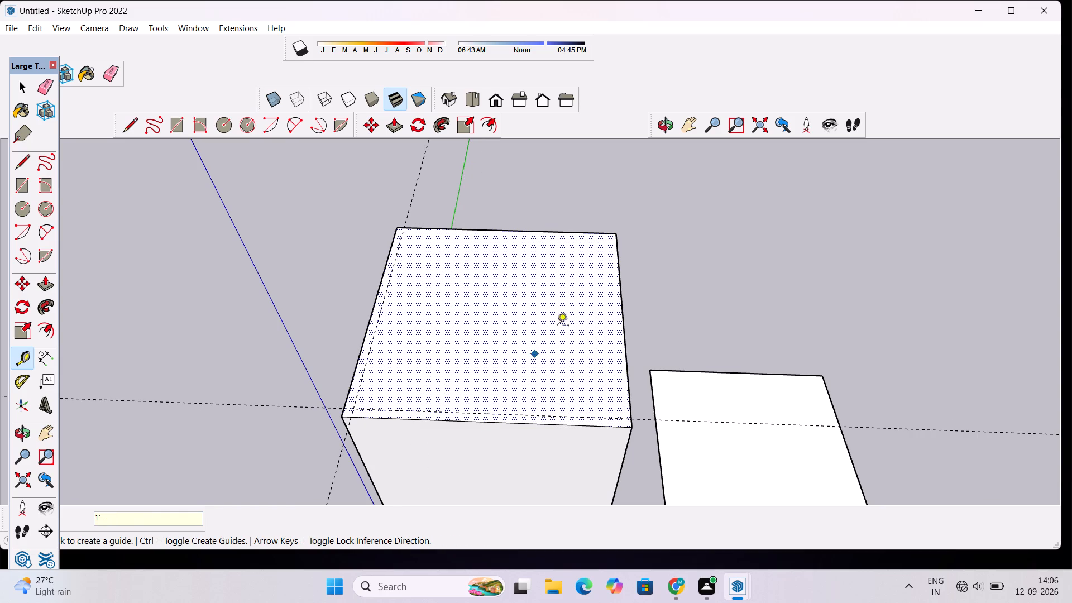
Place Tape Measure guides 1' inside the block's top face from its right and back edges.
left_click(623, 316)
key("1")
key("apostrophe")
key("Return")
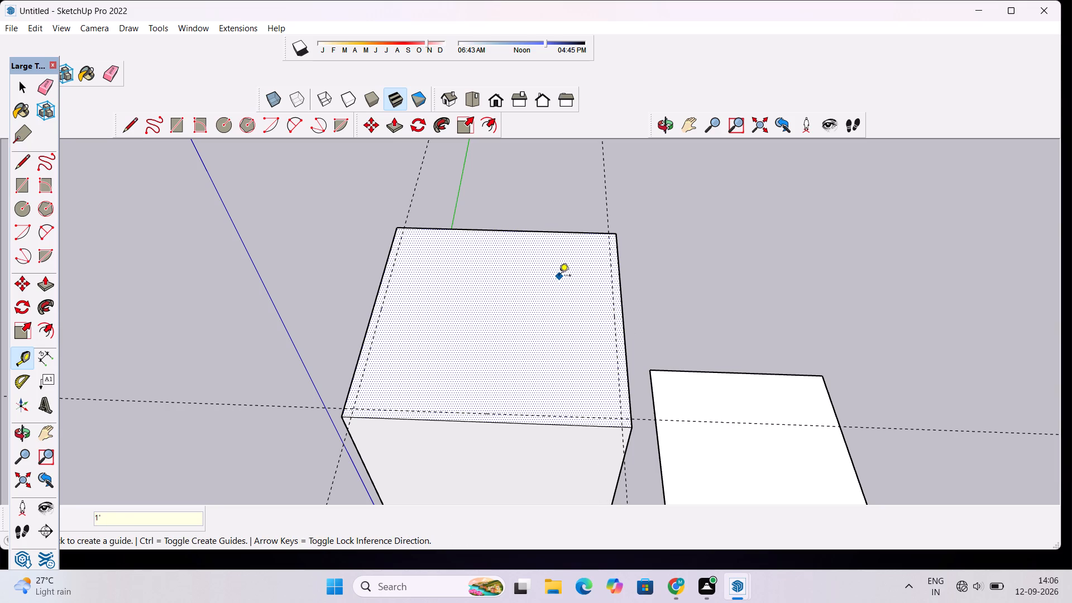
scroll(510, 234, "up", 5)
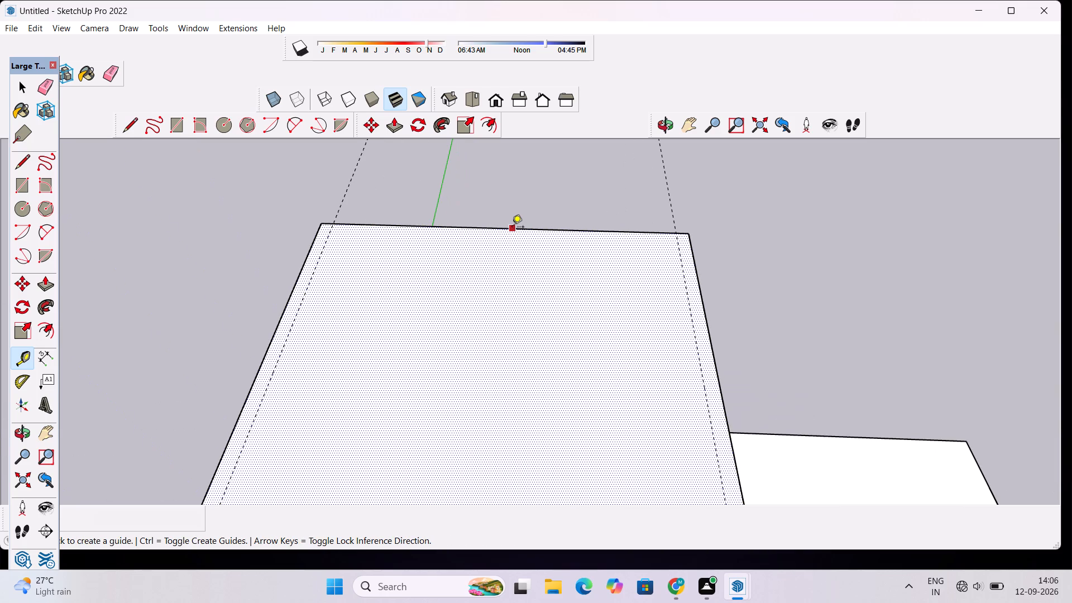
left_click(501, 230)
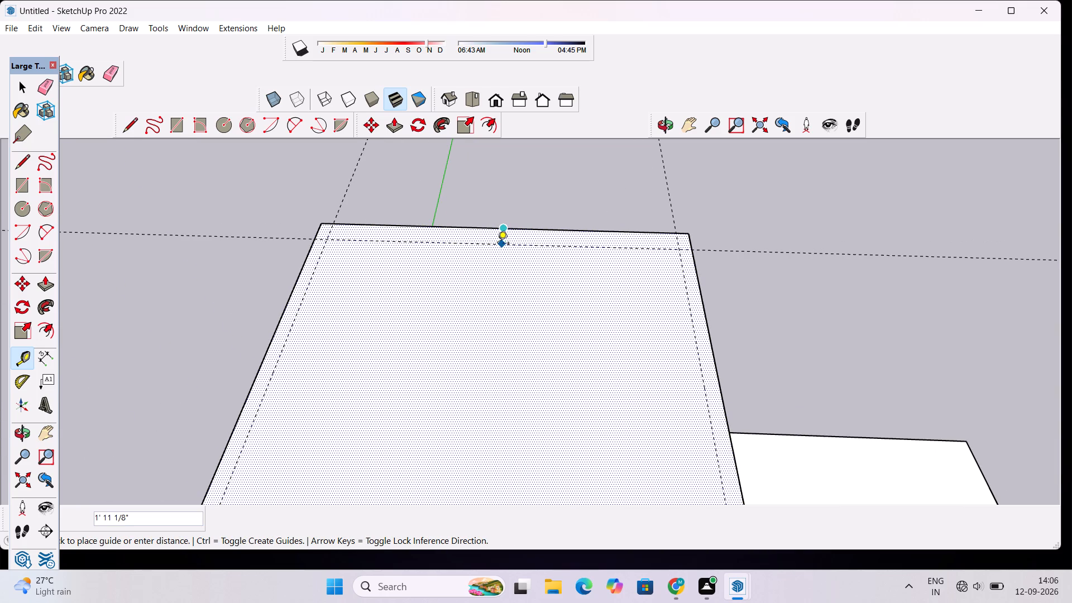
scroll(497, 244, "down", 5)
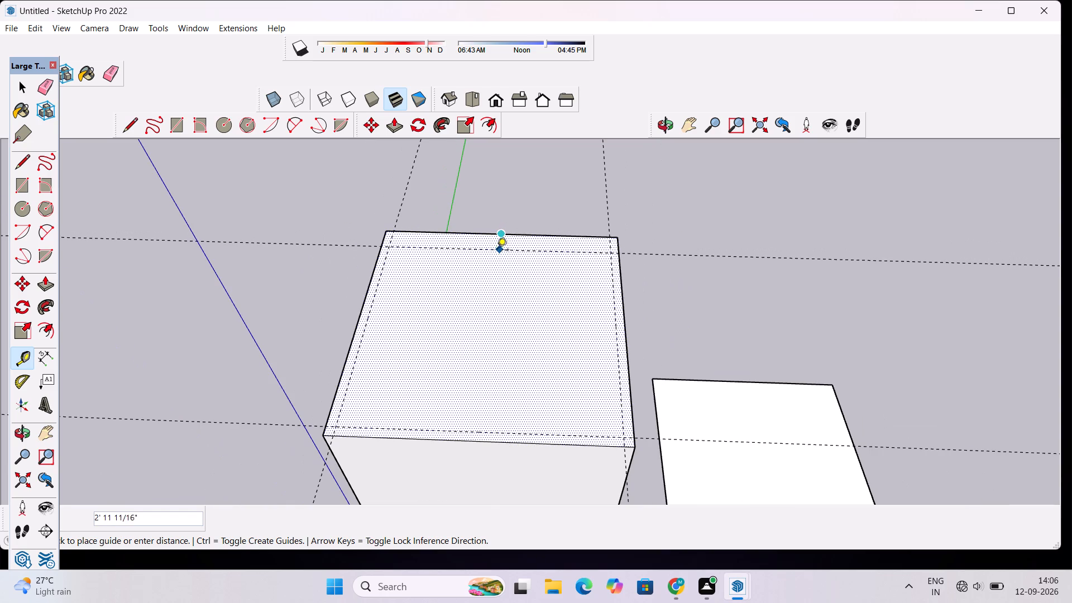
type("1'")
key("Return")
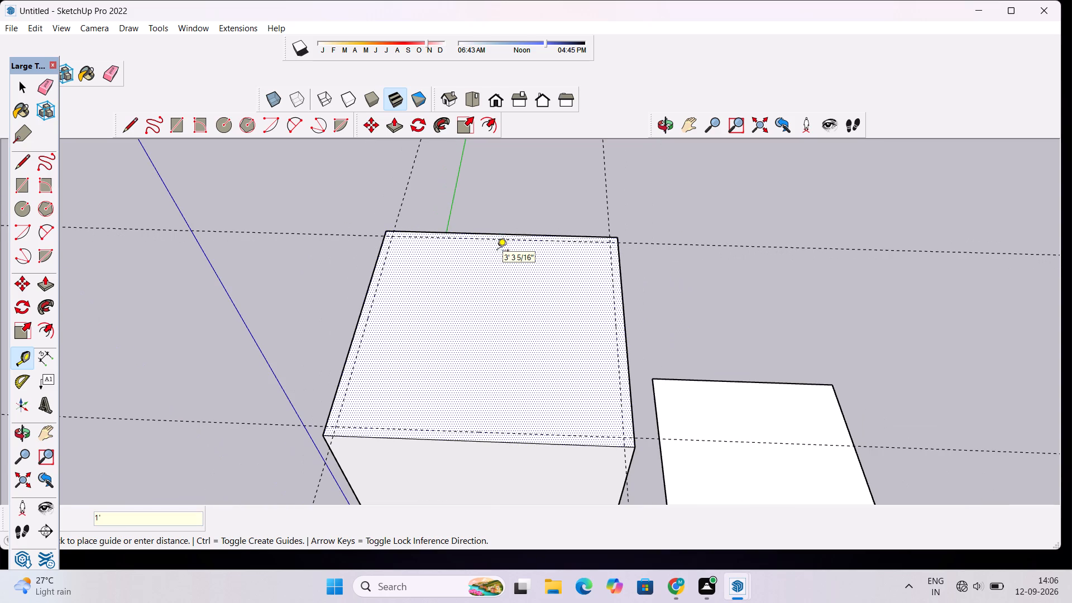
key("space")
Draw a rectangle on the block's top face between the opposite intersections of the four guides, forming a border strip.
type("r")
scroll(394, 232, "up", 2)
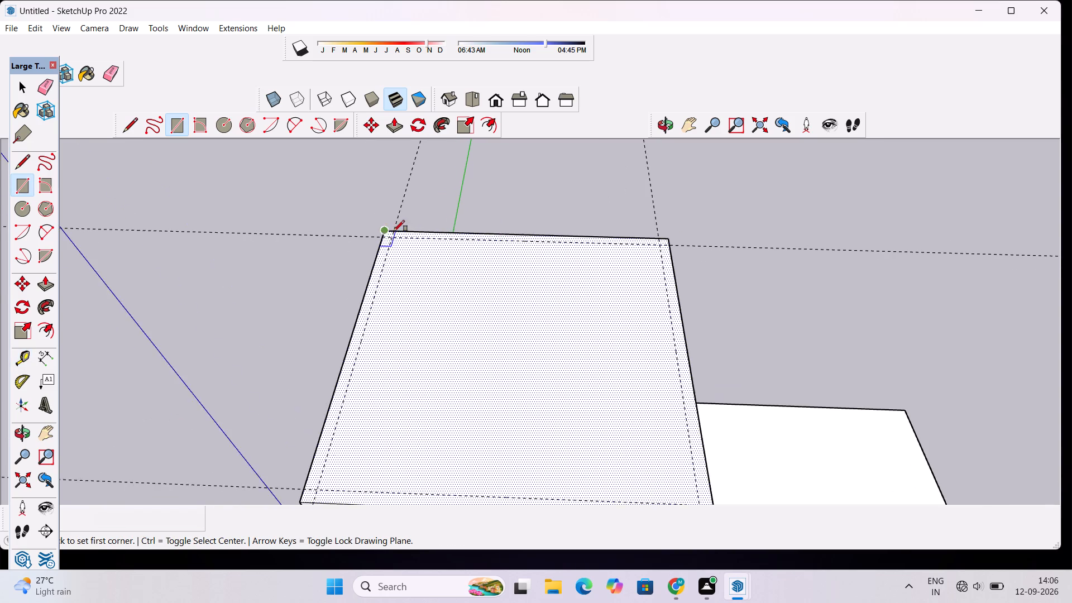
scroll(394, 231, "up", 1)
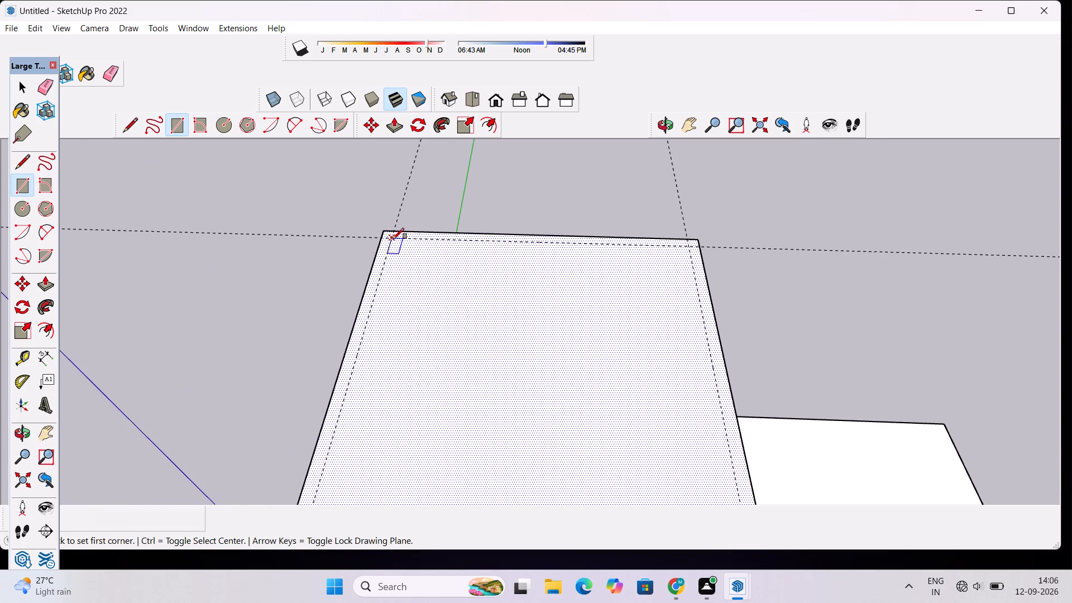
left_click(393, 239)
scroll(402, 248, "down", 9)
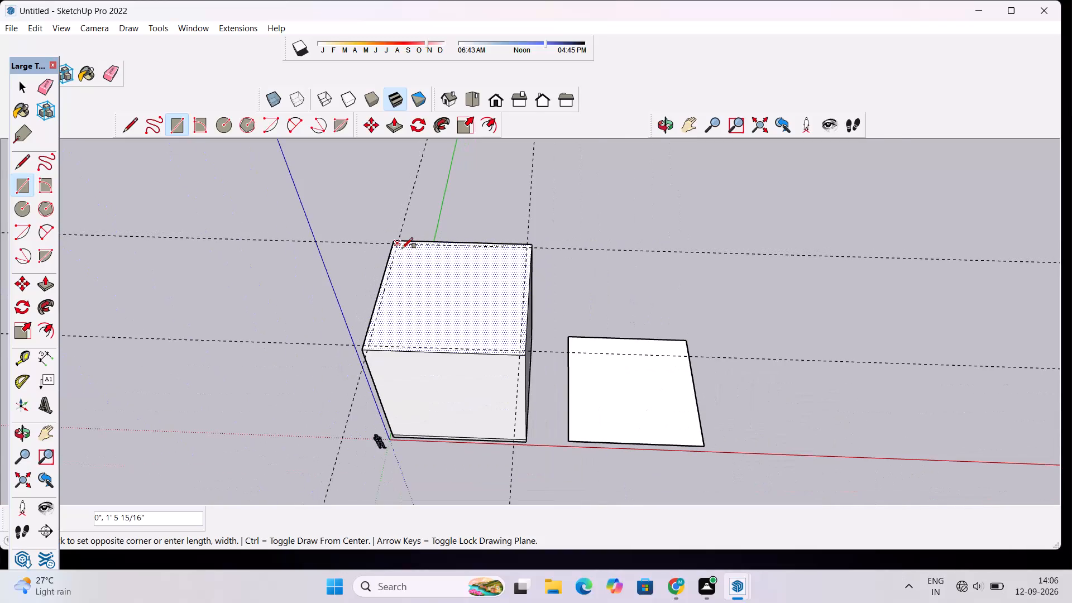
scroll(499, 348, "up", 9)
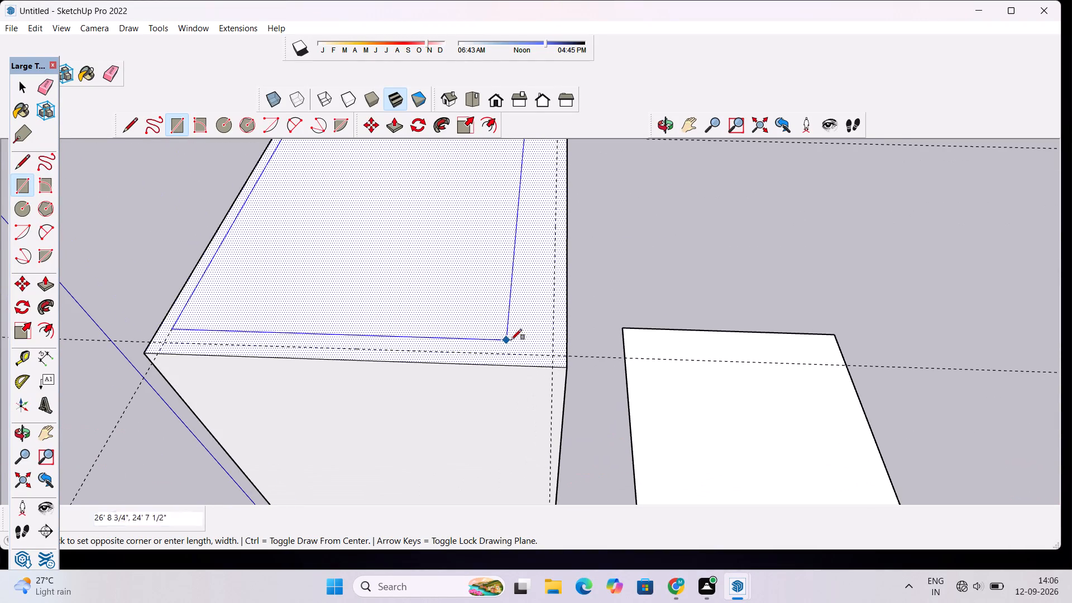
left_click(553, 355)
key("space")
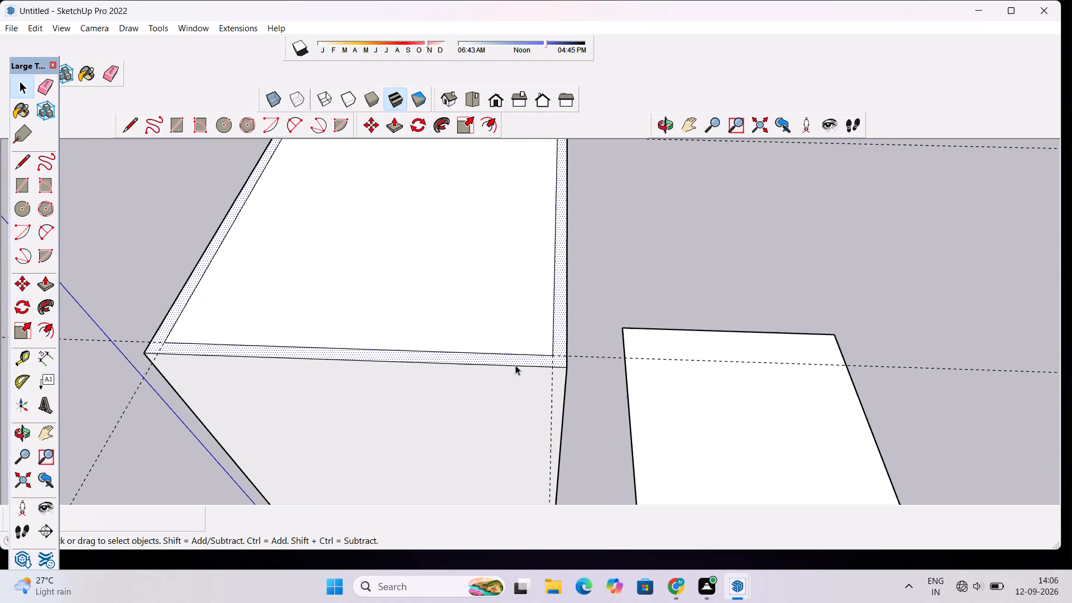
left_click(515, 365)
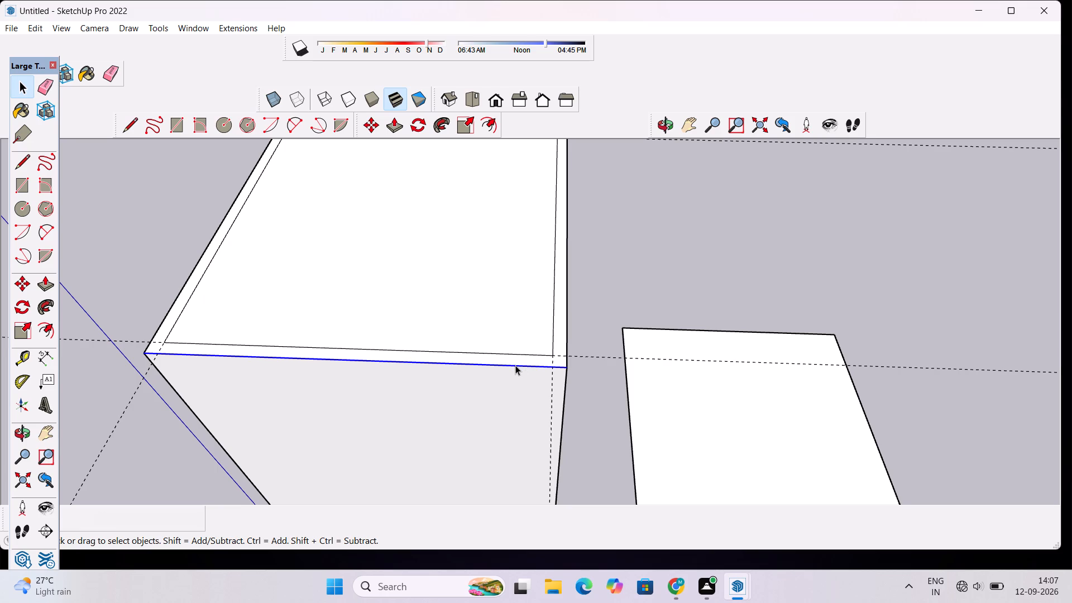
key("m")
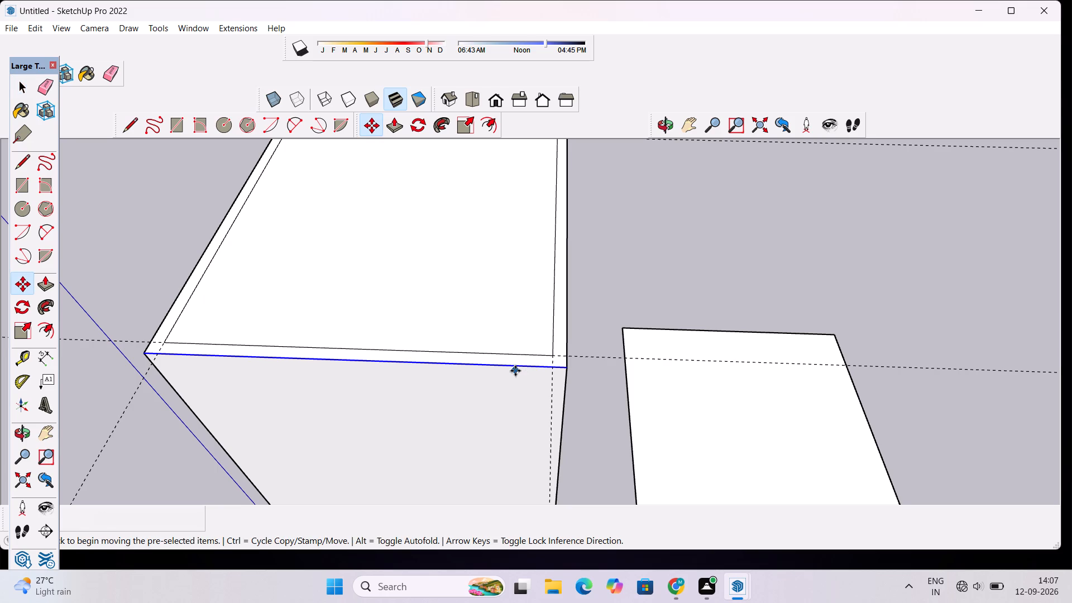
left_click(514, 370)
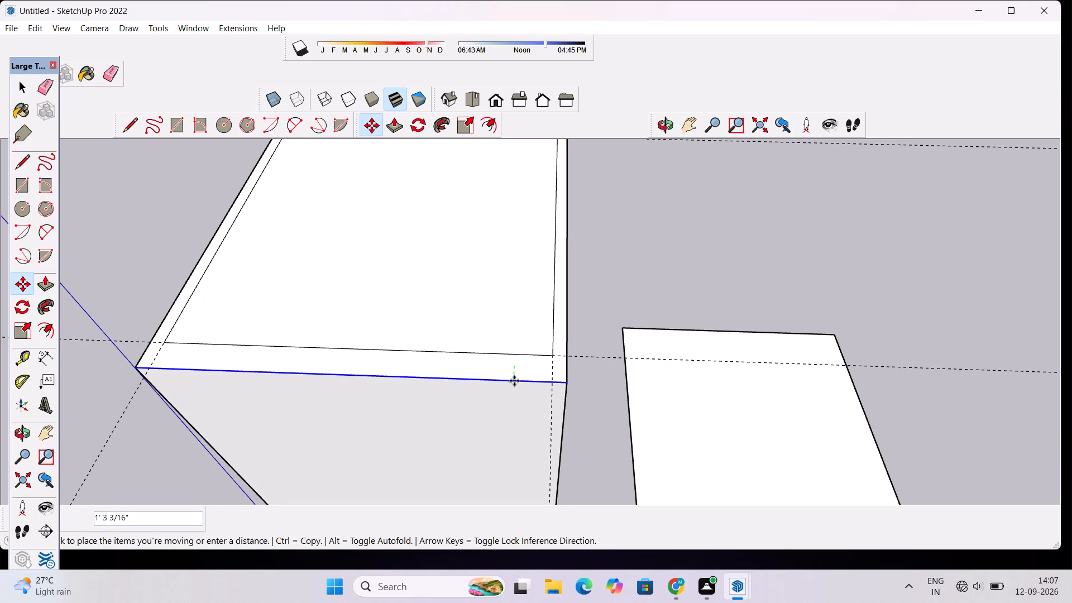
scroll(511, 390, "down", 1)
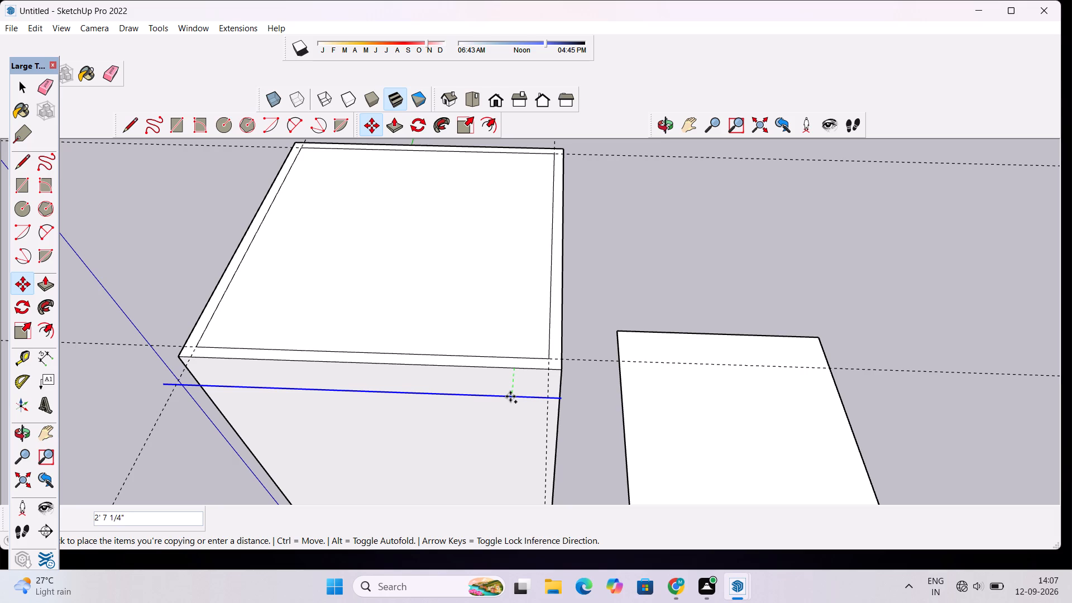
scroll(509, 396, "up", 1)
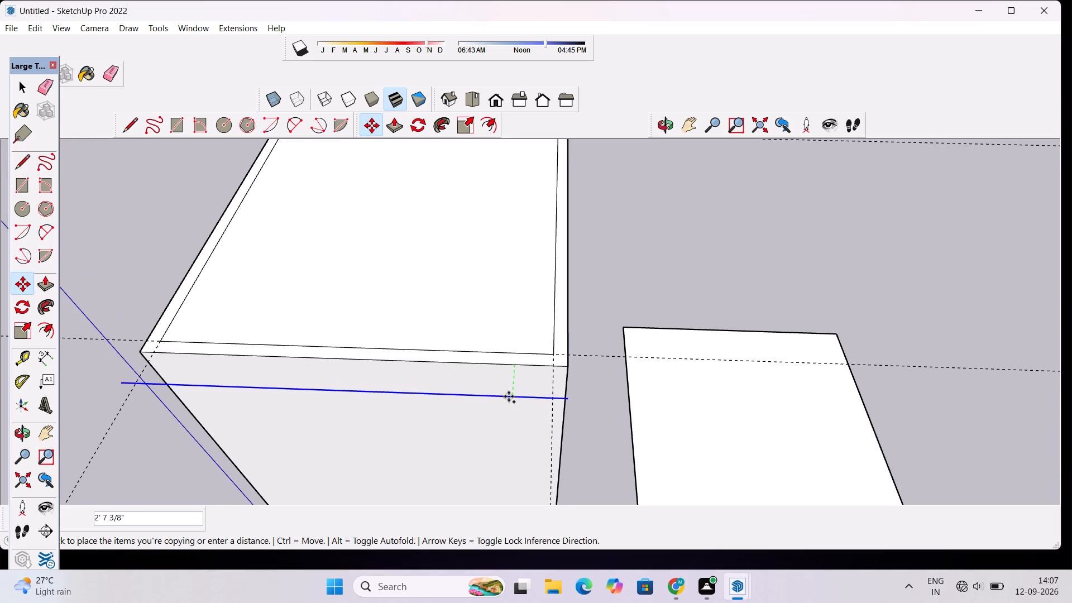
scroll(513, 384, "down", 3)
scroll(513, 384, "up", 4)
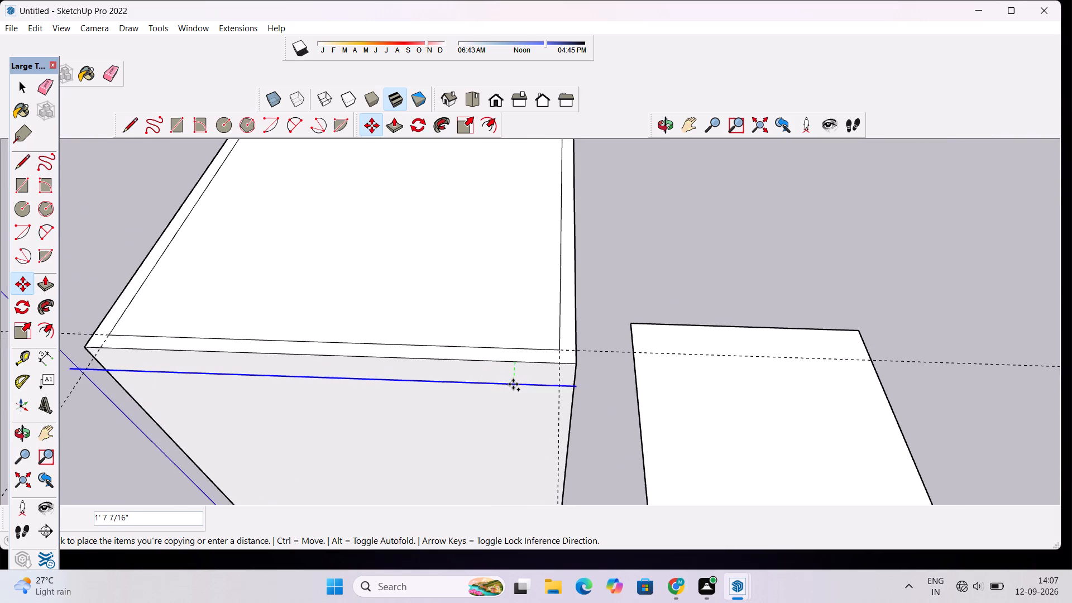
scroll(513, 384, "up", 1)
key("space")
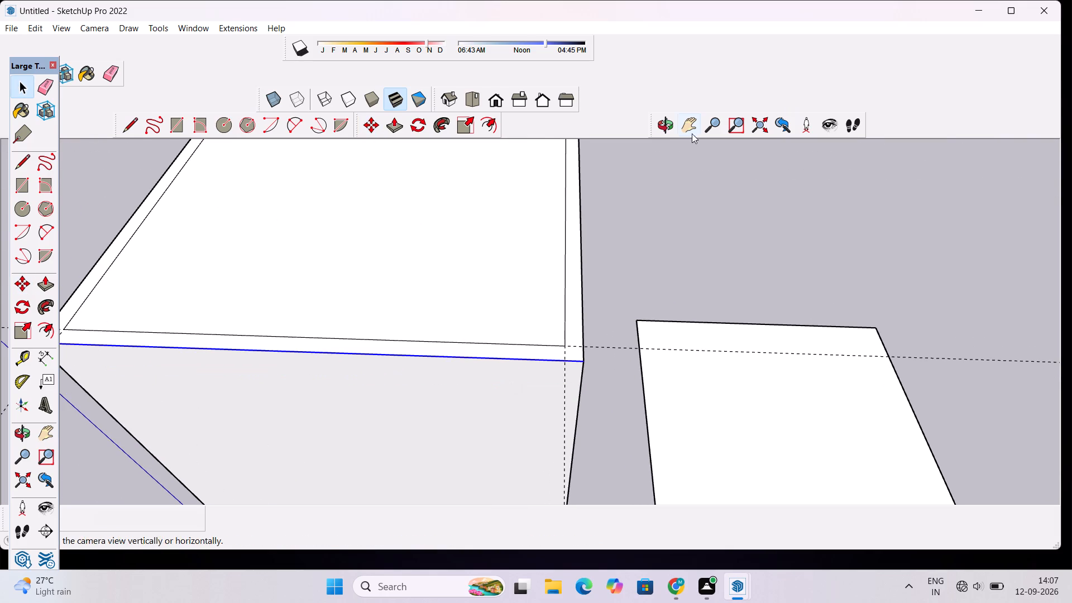
Copy the top face's front edge 1.5' straight down along the blue axis onto the block's front face.
left_click(661, 125)
left_click_drag(577, 298, 595, 233)
scroll(595, 233, "down", 6)
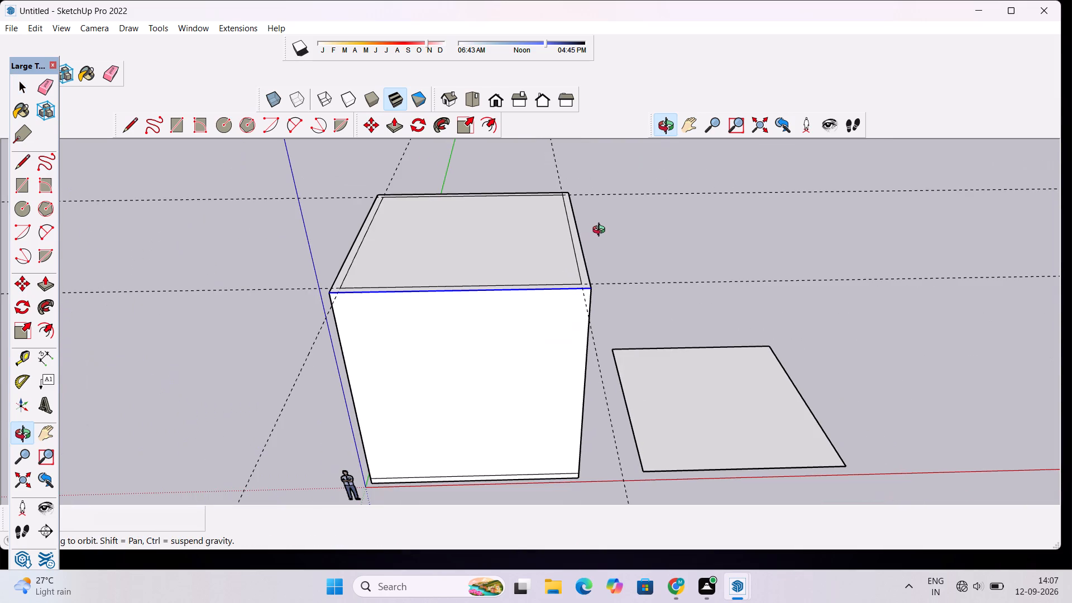
scroll(415, 325, "up", 2)
left_click_drag(432, 327, 481, 329, "shift")
scroll(481, 329, "up", 4, "shift")
left_click_drag(489, 350, 490, 334)
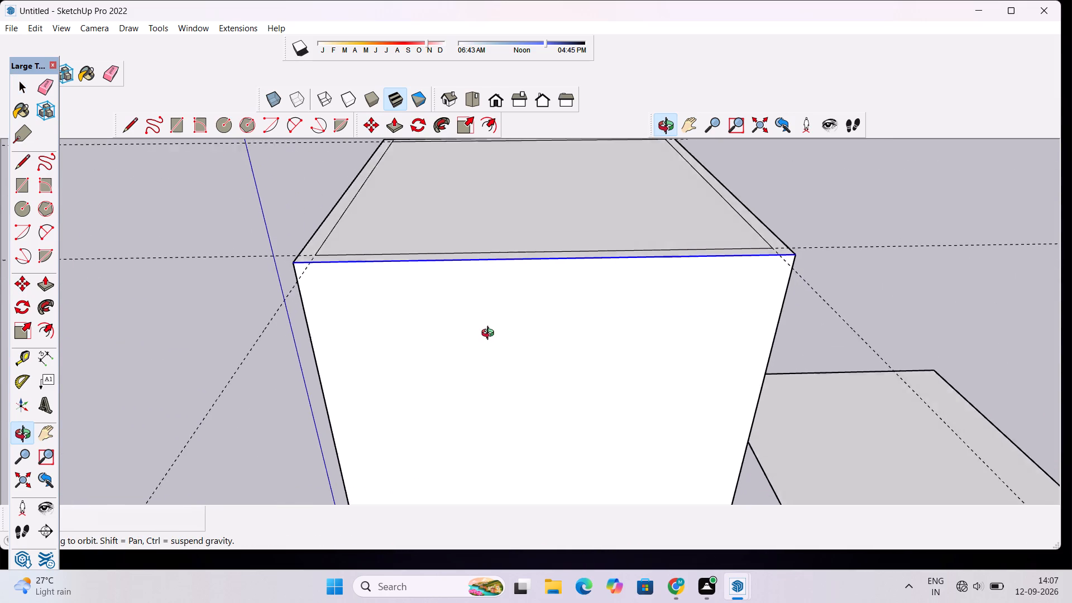
left_click_drag(490, 334, 493, 305)
scroll(494, 296, "up", 2)
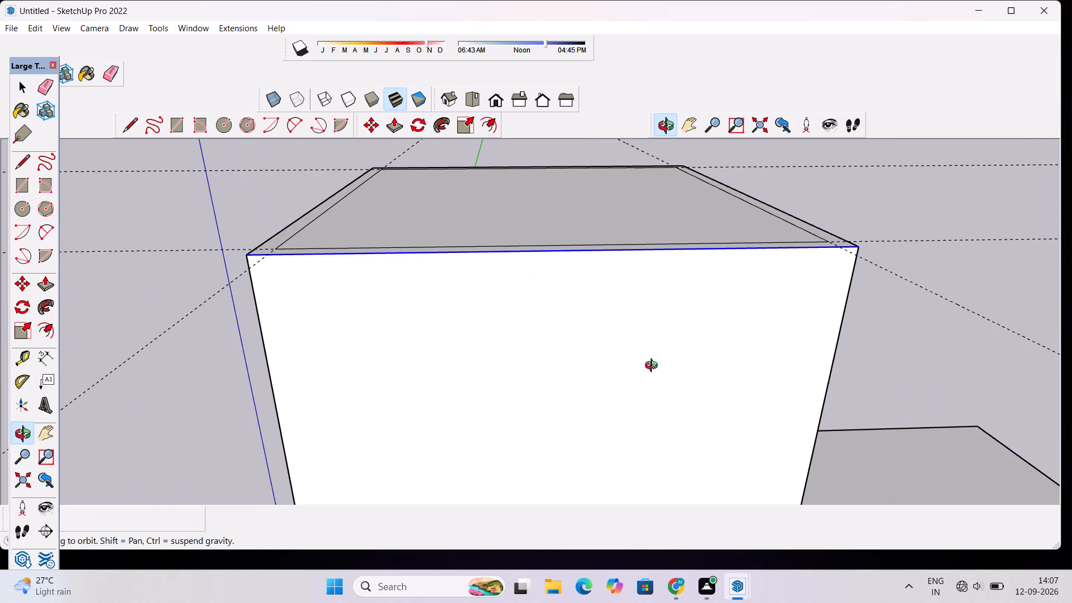
key("m")
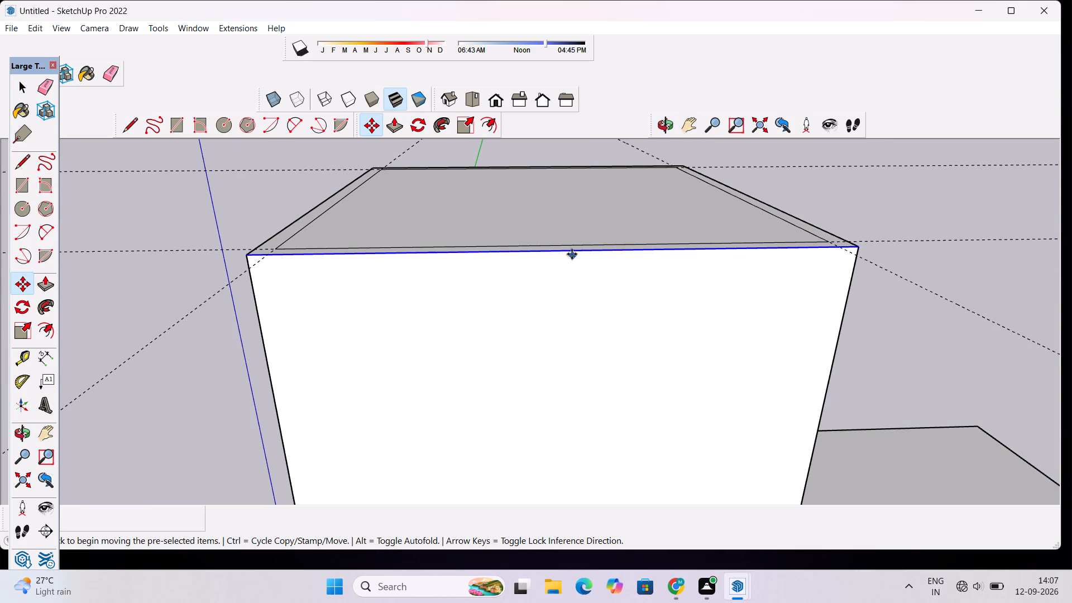
left_click(572, 253)
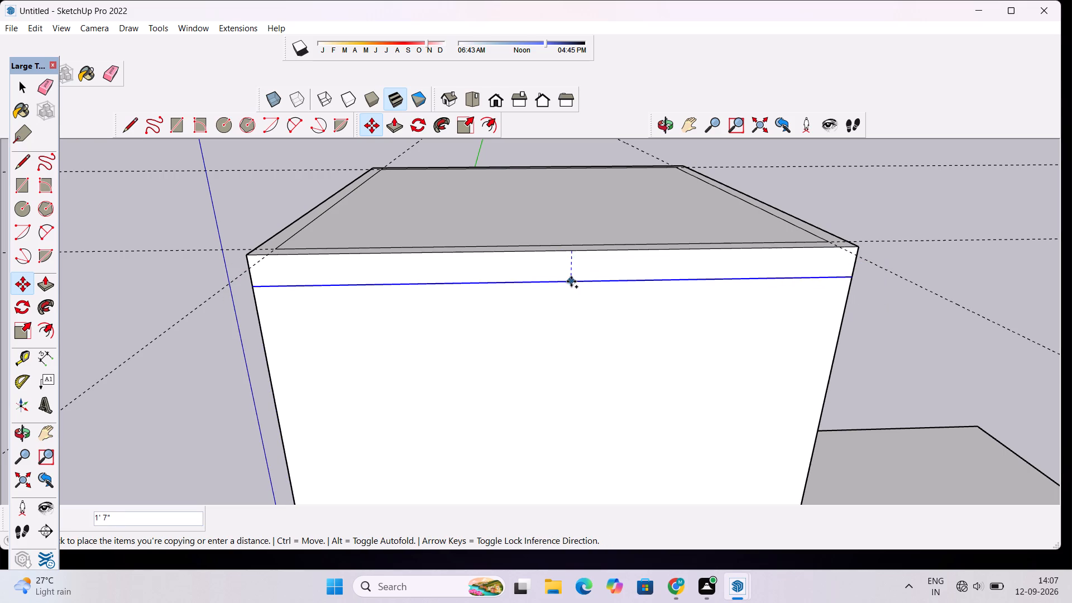
scroll(571, 286, "up", 5)
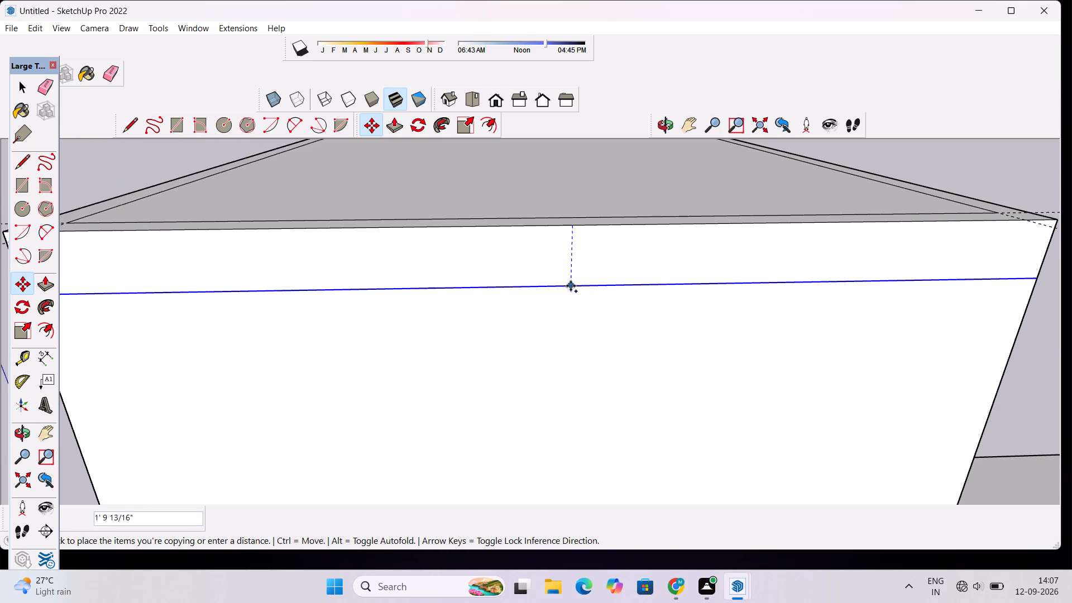
type("1.5'")
key("Return")
scroll(571, 286, "down", 5)
key("space")
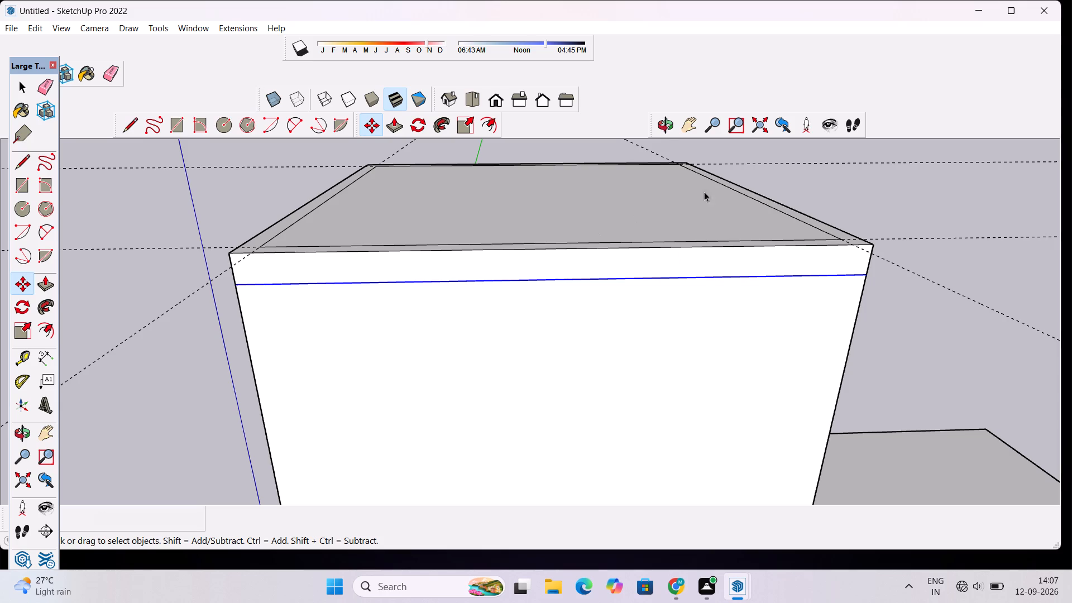
Examine the block's top border and the copied front line from corner and front angles.
left_click(667, 131)
left_click_drag(819, 266, 636, 266)
scroll(679, 269, "down", 3)
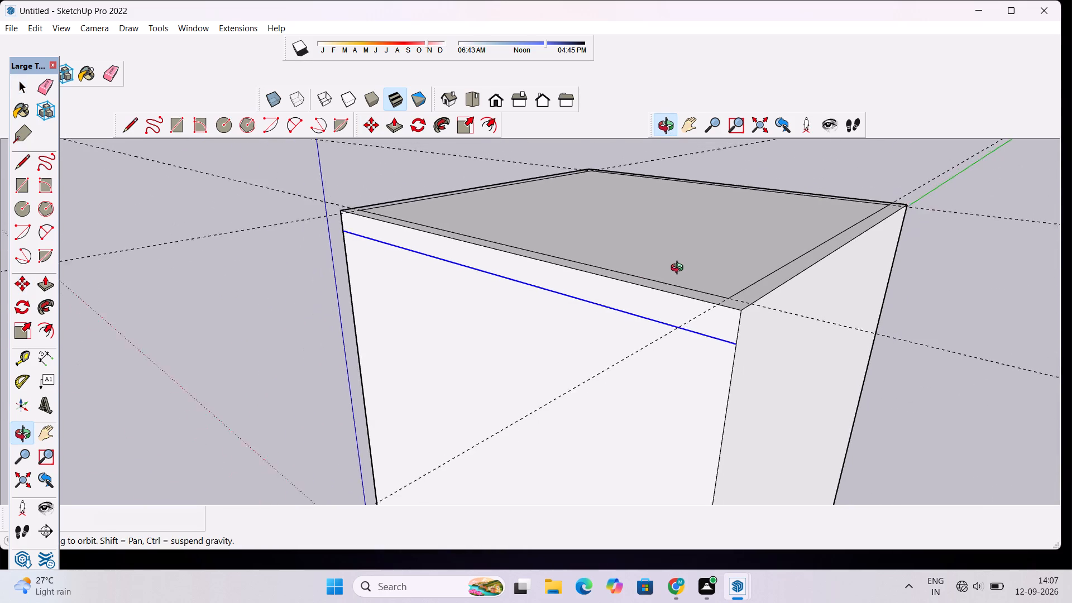
scroll(679, 269, "down", 2)
left_click_drag(803, 294, 611, 333)
scroll(595, 301, "down", 6)
left_click_drag(493, 338, 899, 284)
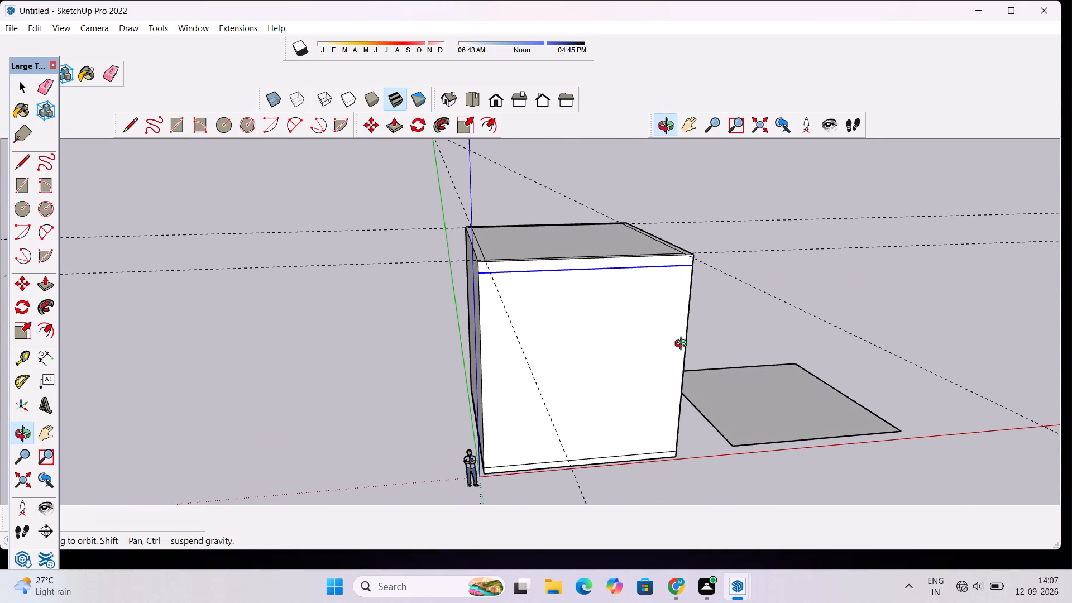
scroll(684, 353, "down", 6)
scroll(690, 373, "up", 7)
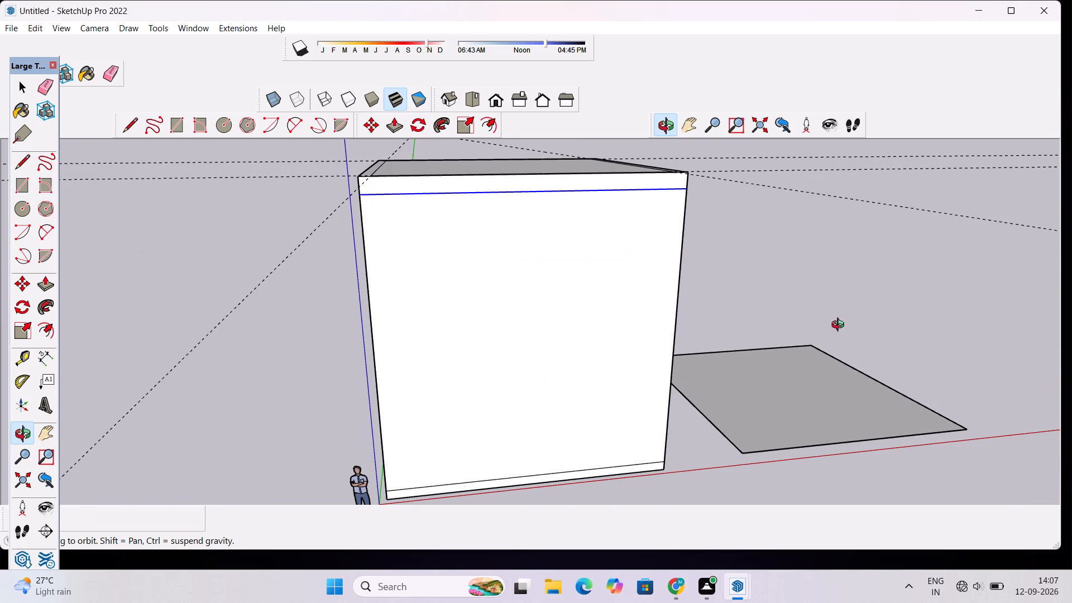
scroll(696, 314, "down", 2)
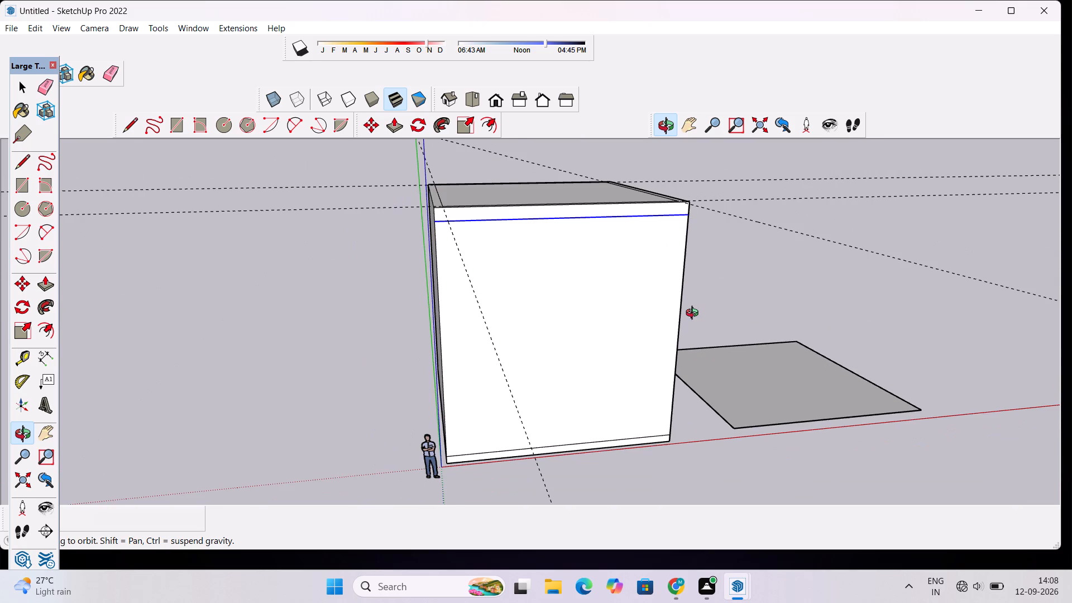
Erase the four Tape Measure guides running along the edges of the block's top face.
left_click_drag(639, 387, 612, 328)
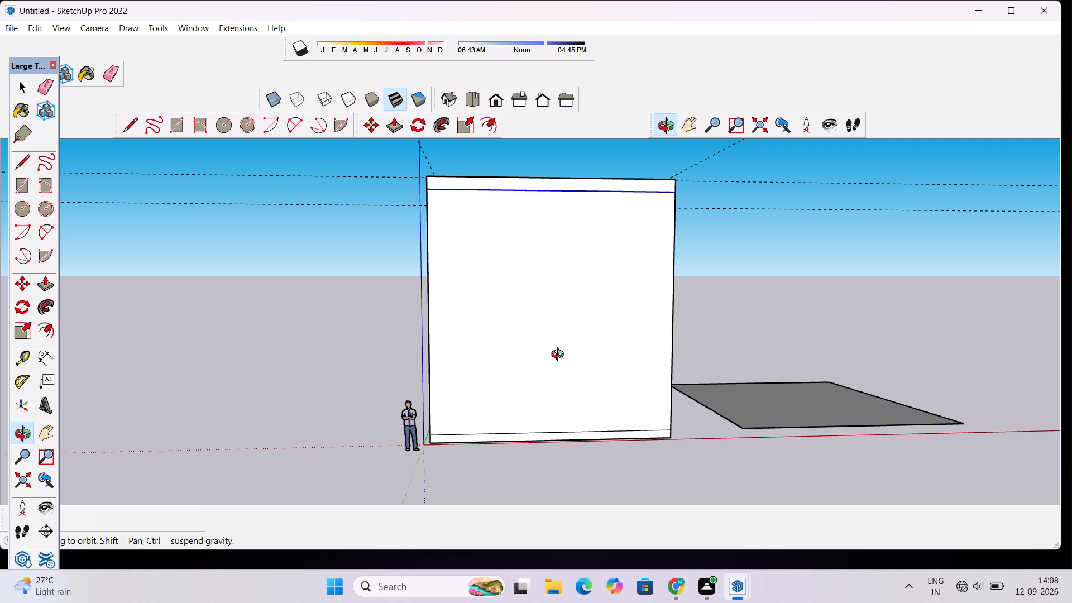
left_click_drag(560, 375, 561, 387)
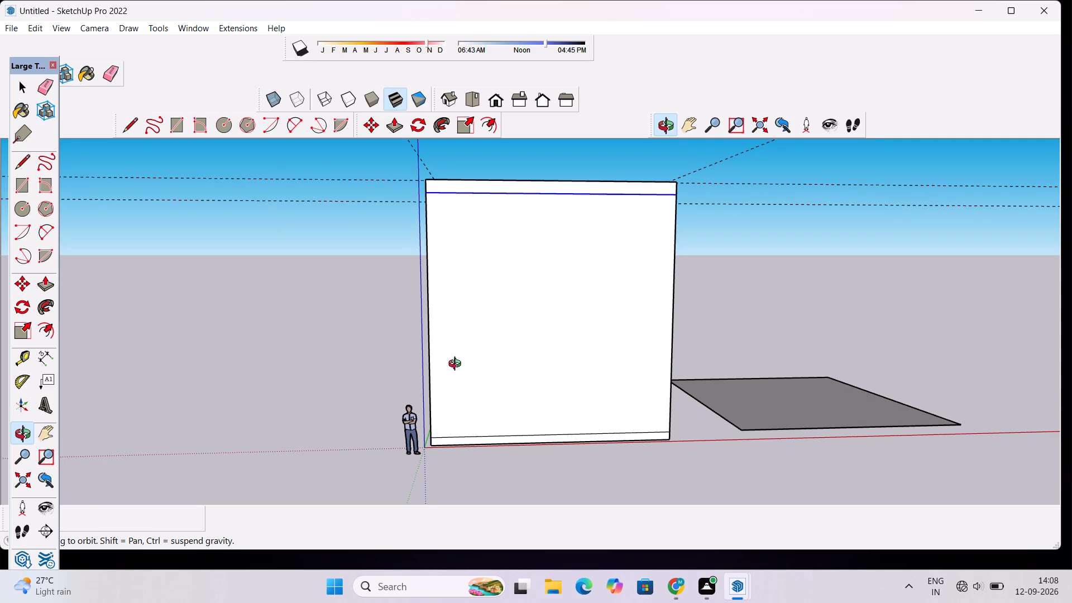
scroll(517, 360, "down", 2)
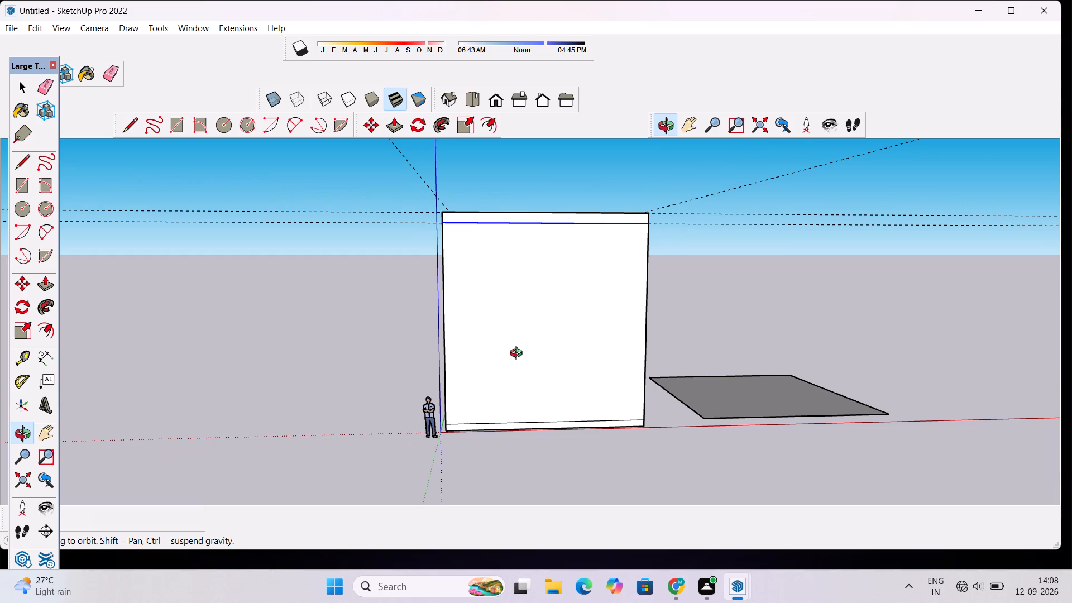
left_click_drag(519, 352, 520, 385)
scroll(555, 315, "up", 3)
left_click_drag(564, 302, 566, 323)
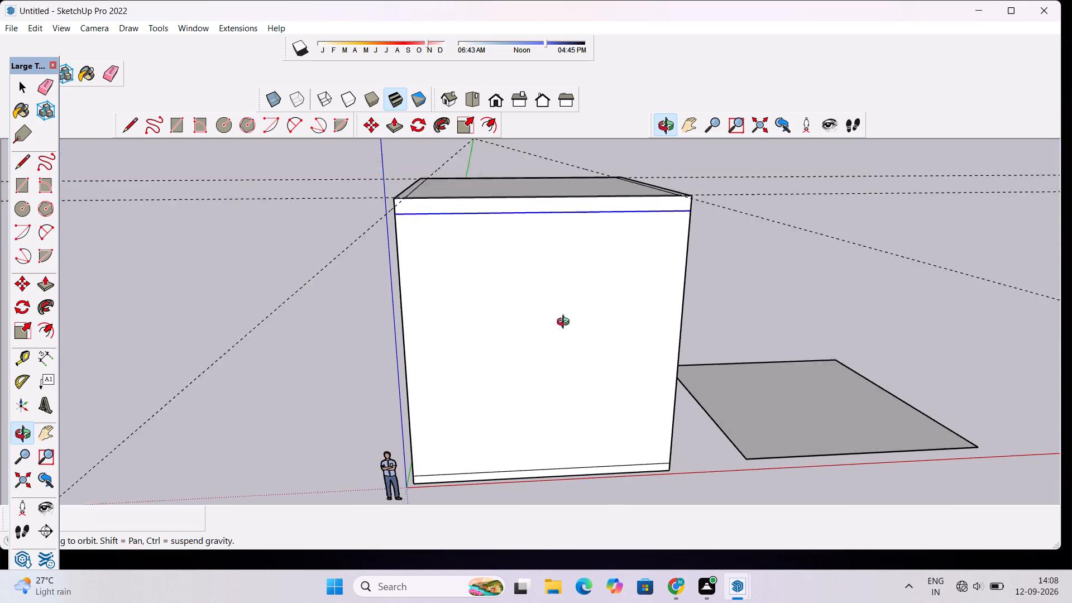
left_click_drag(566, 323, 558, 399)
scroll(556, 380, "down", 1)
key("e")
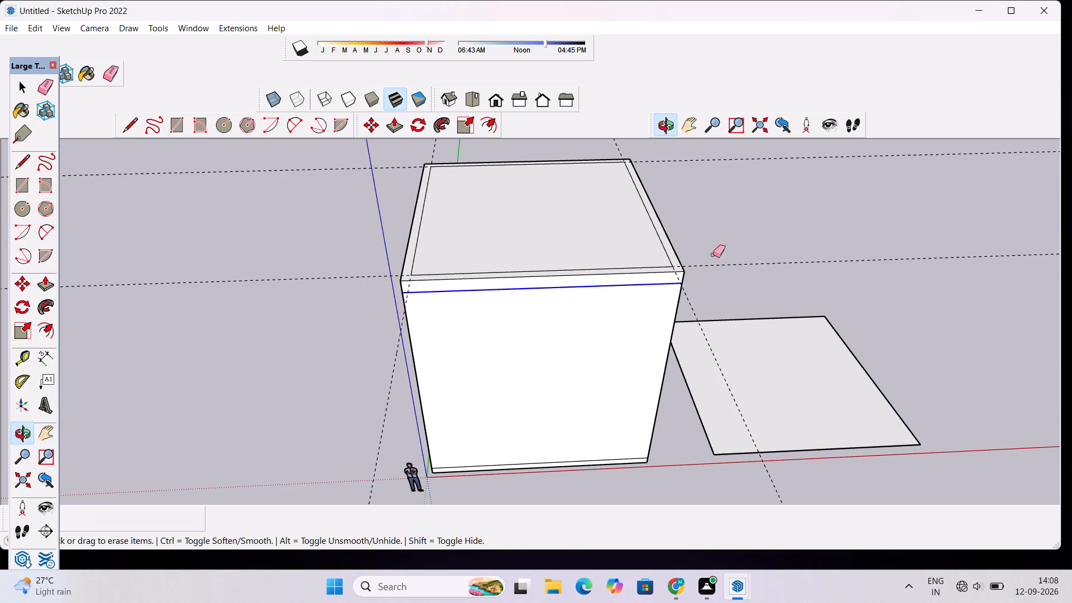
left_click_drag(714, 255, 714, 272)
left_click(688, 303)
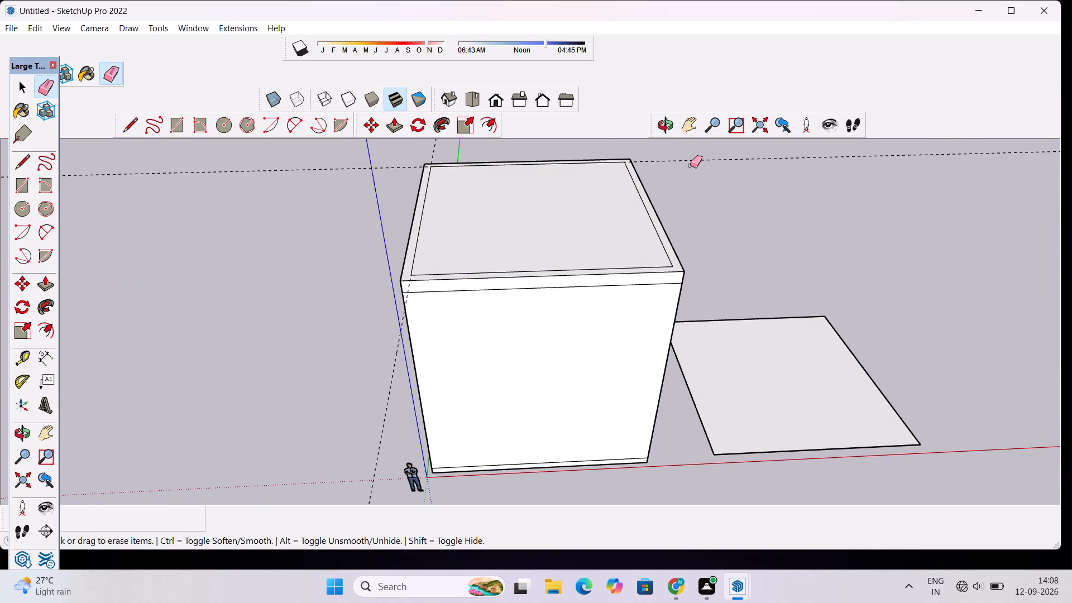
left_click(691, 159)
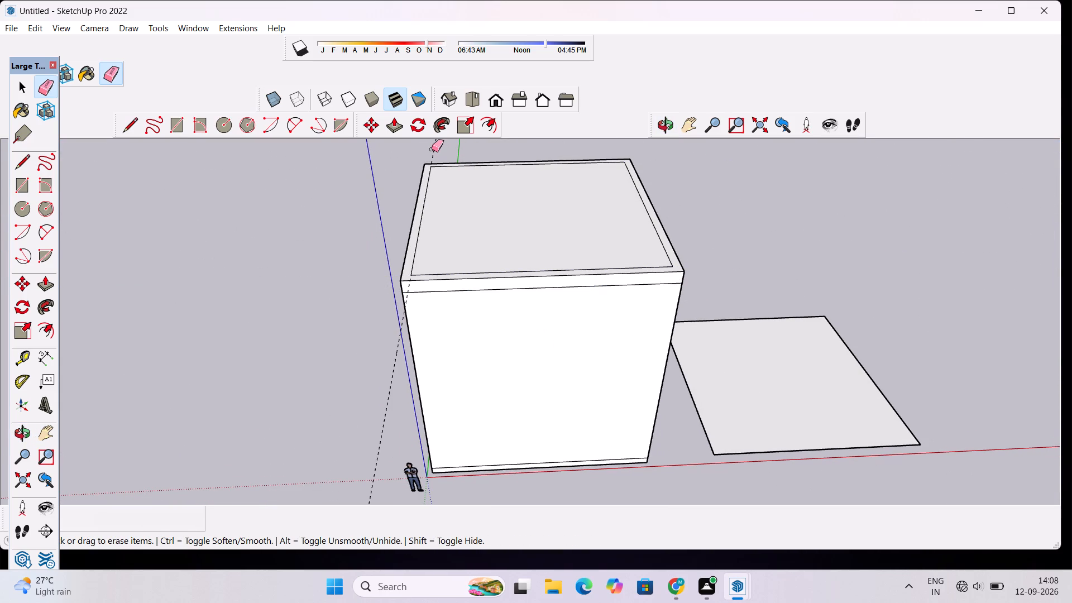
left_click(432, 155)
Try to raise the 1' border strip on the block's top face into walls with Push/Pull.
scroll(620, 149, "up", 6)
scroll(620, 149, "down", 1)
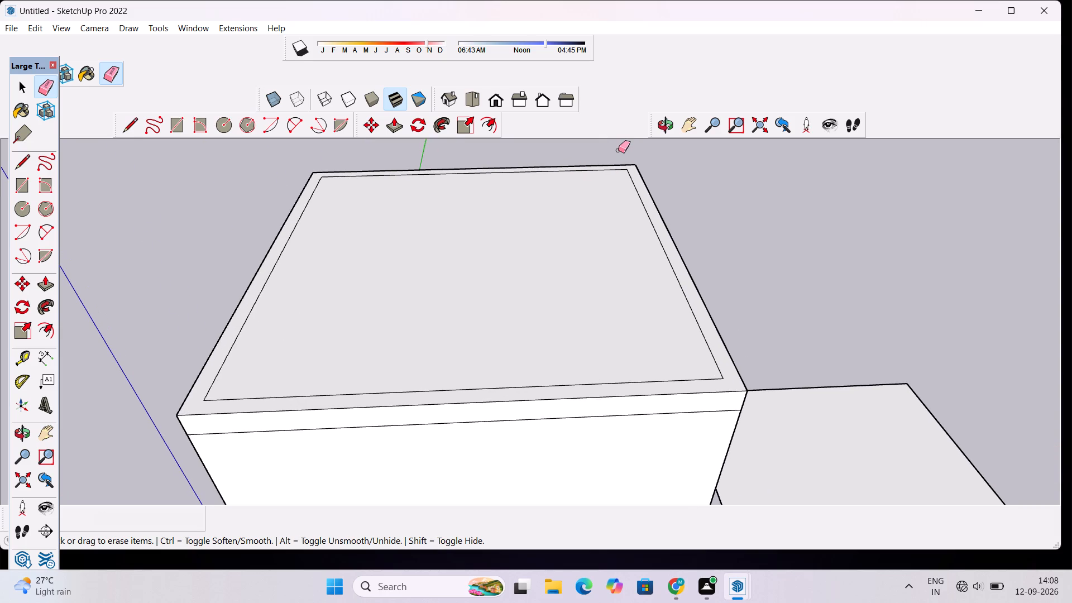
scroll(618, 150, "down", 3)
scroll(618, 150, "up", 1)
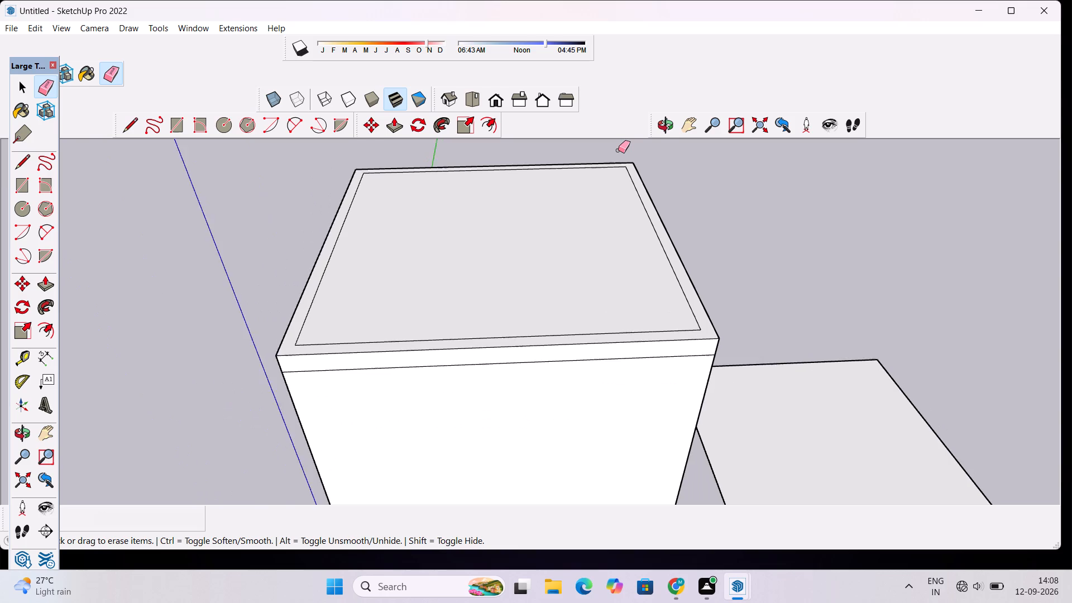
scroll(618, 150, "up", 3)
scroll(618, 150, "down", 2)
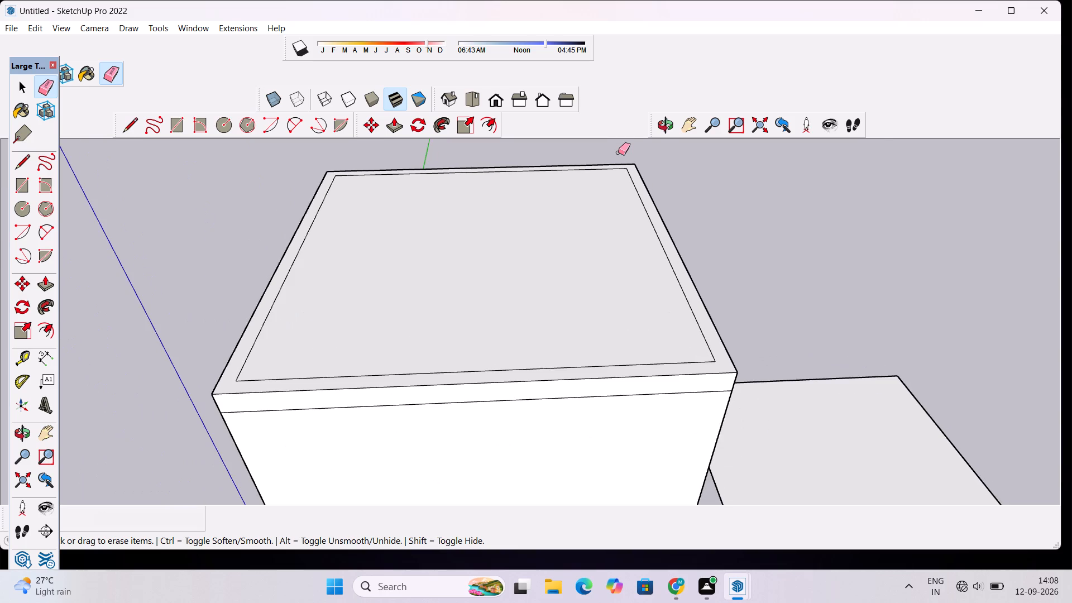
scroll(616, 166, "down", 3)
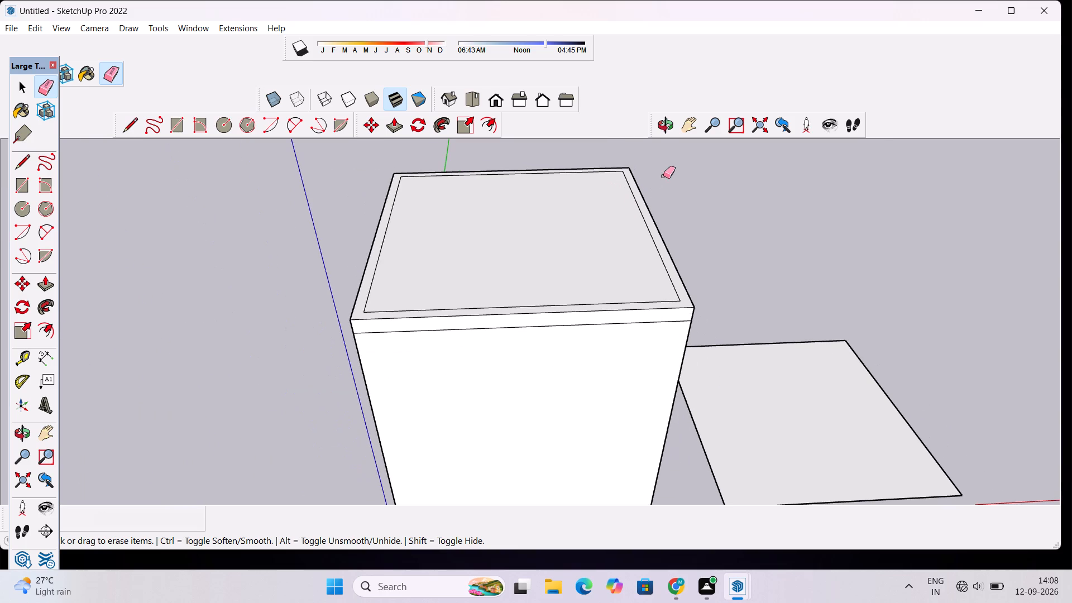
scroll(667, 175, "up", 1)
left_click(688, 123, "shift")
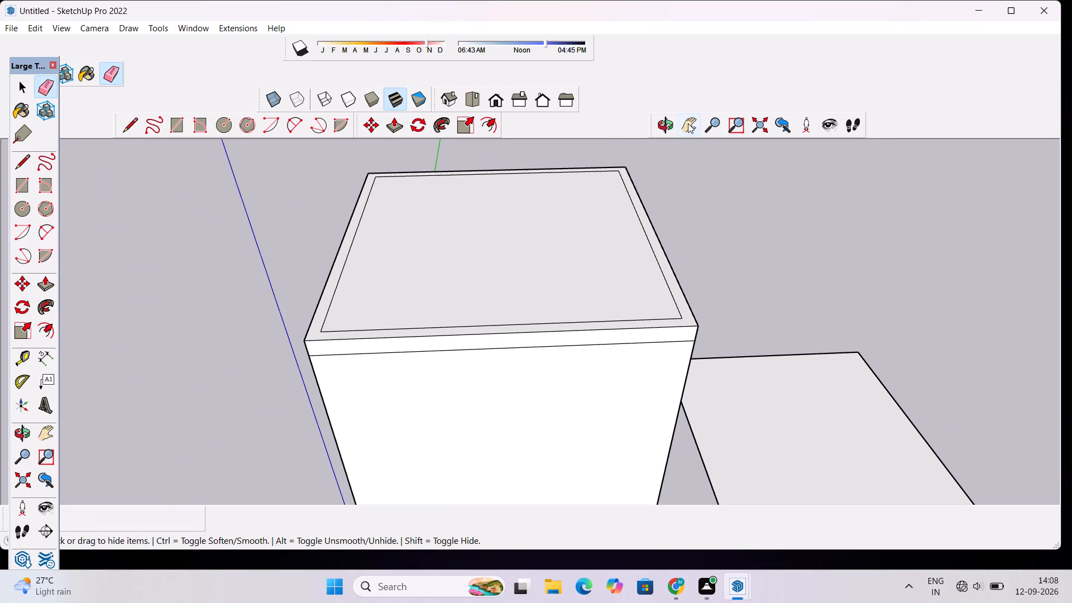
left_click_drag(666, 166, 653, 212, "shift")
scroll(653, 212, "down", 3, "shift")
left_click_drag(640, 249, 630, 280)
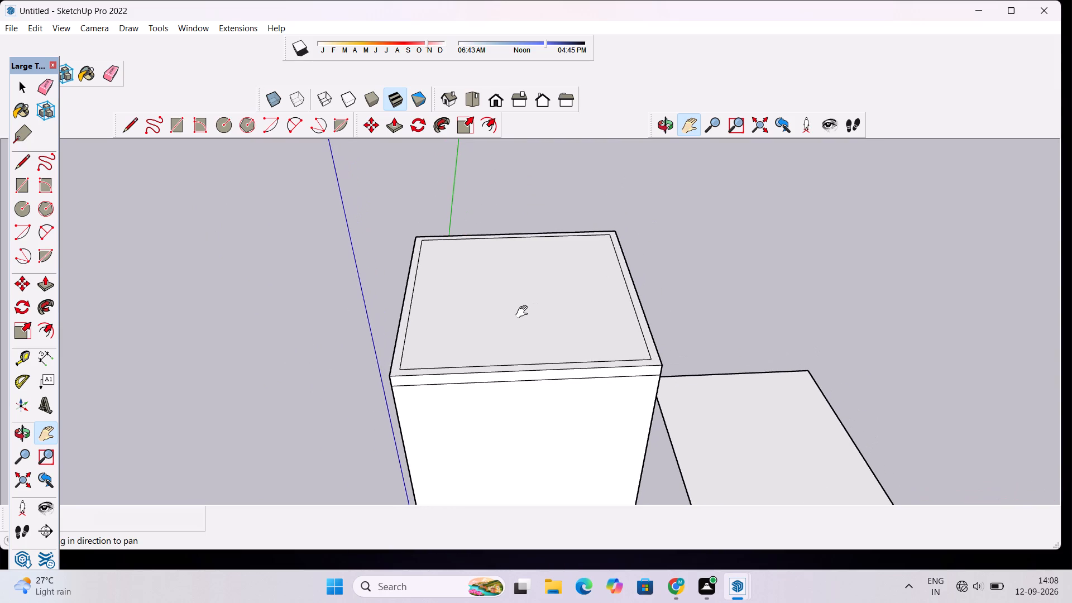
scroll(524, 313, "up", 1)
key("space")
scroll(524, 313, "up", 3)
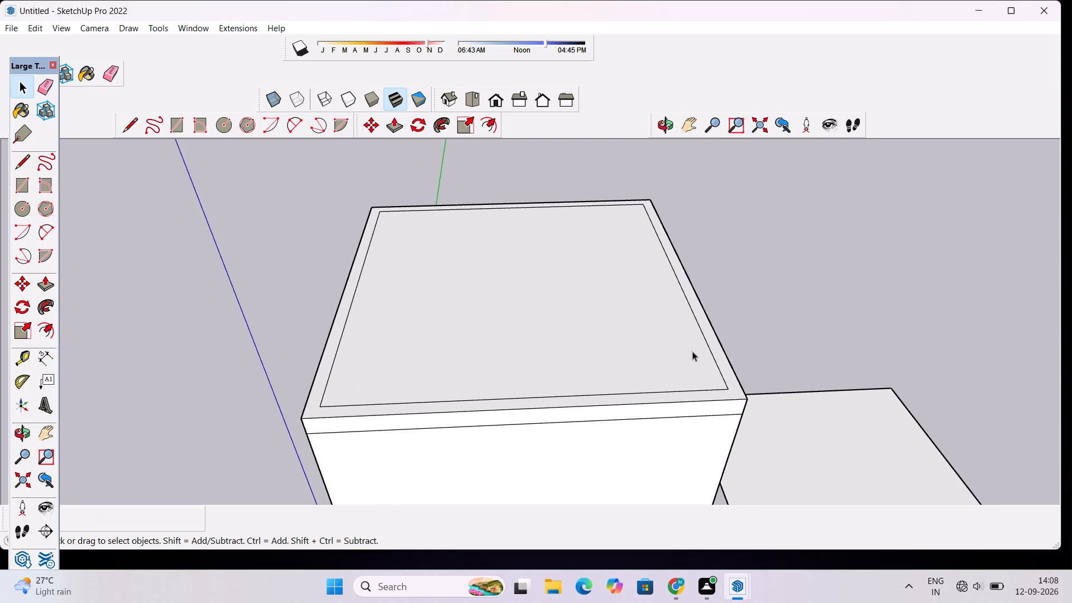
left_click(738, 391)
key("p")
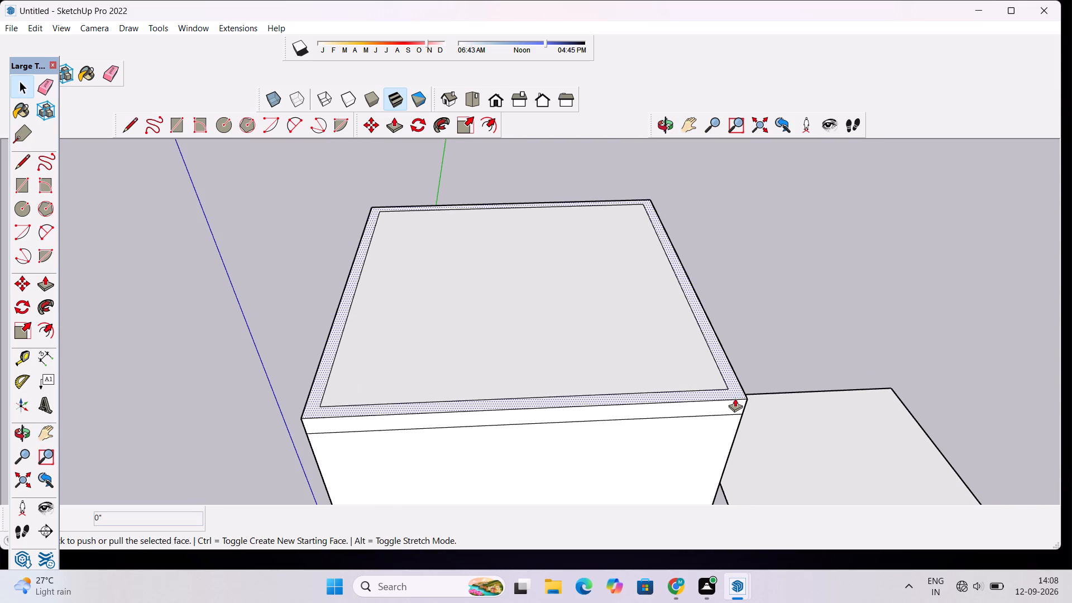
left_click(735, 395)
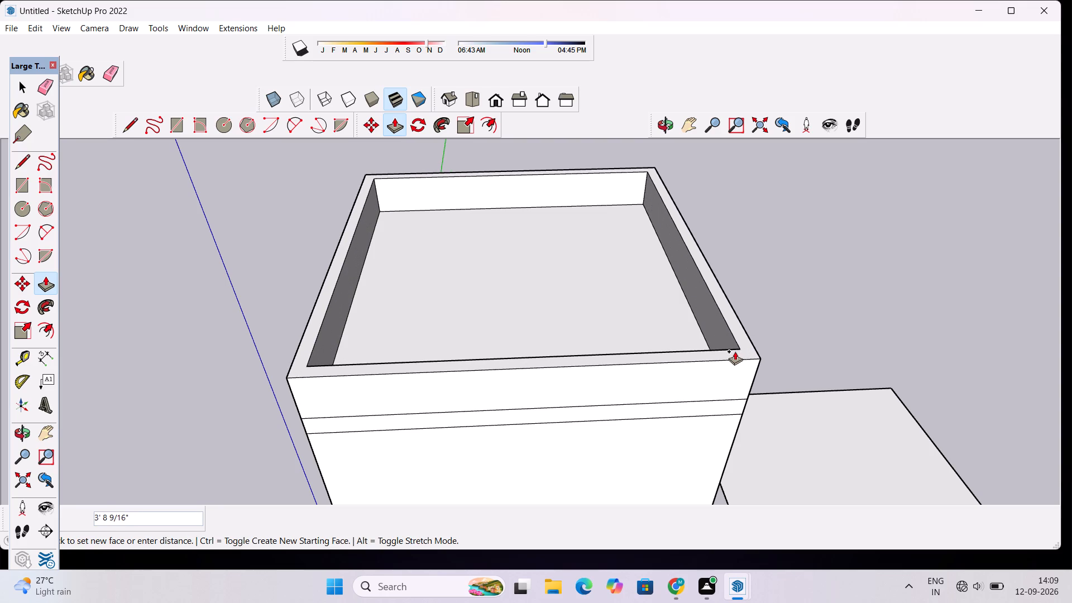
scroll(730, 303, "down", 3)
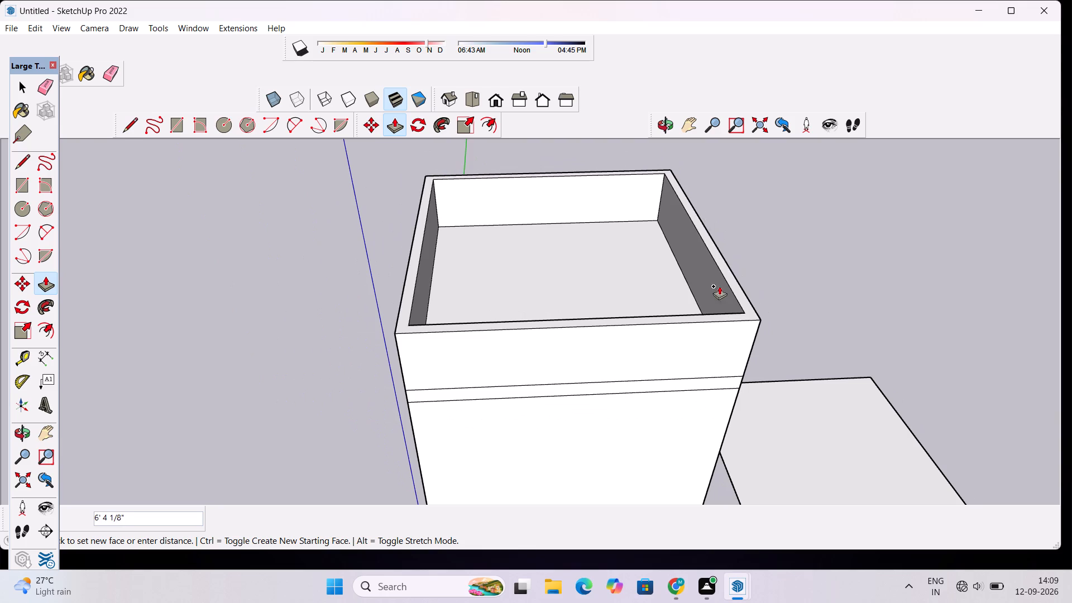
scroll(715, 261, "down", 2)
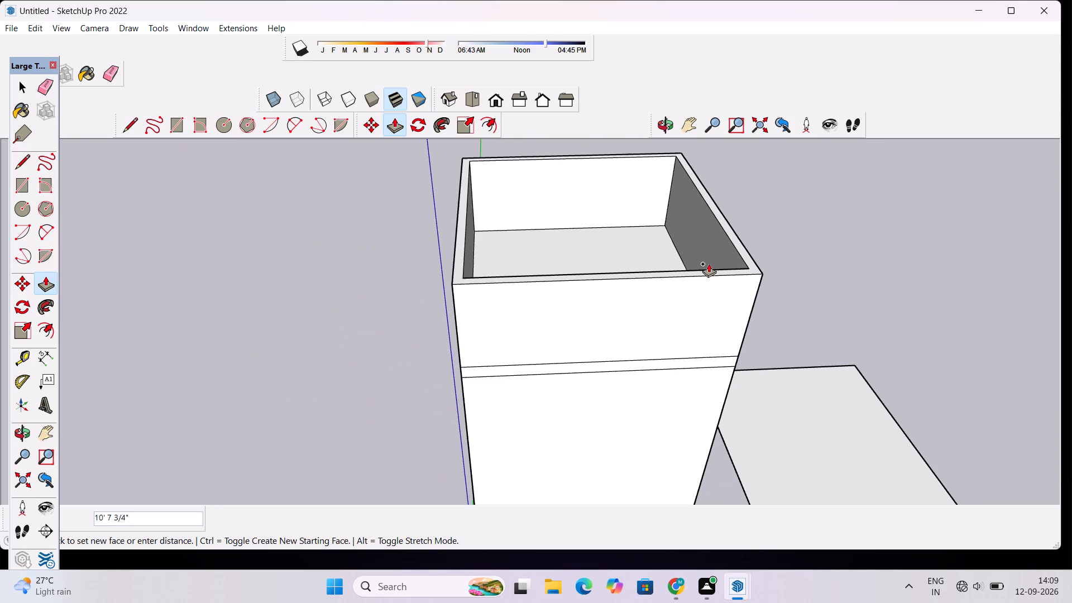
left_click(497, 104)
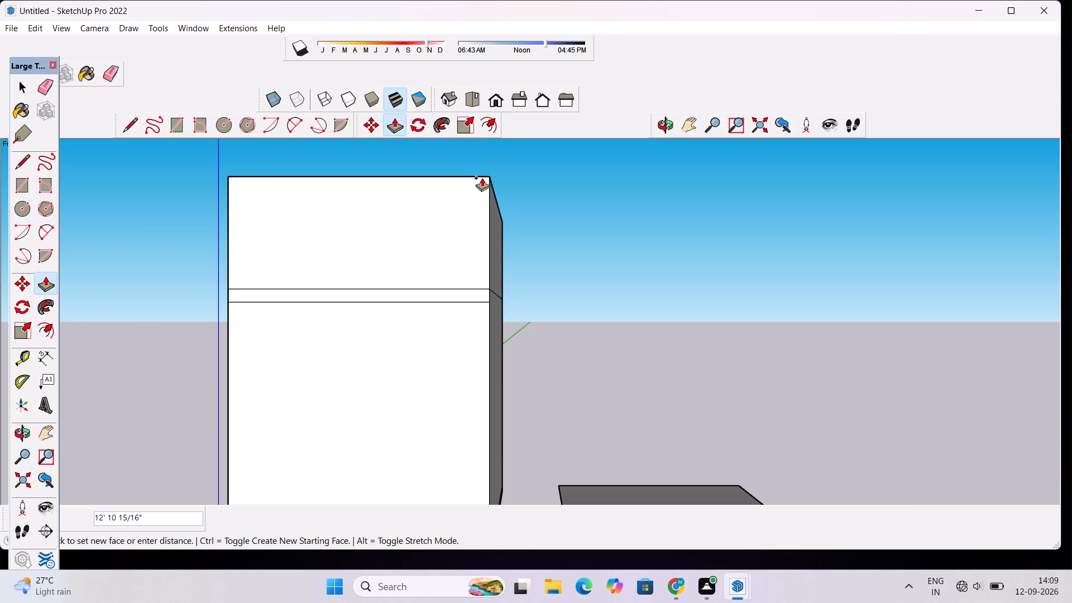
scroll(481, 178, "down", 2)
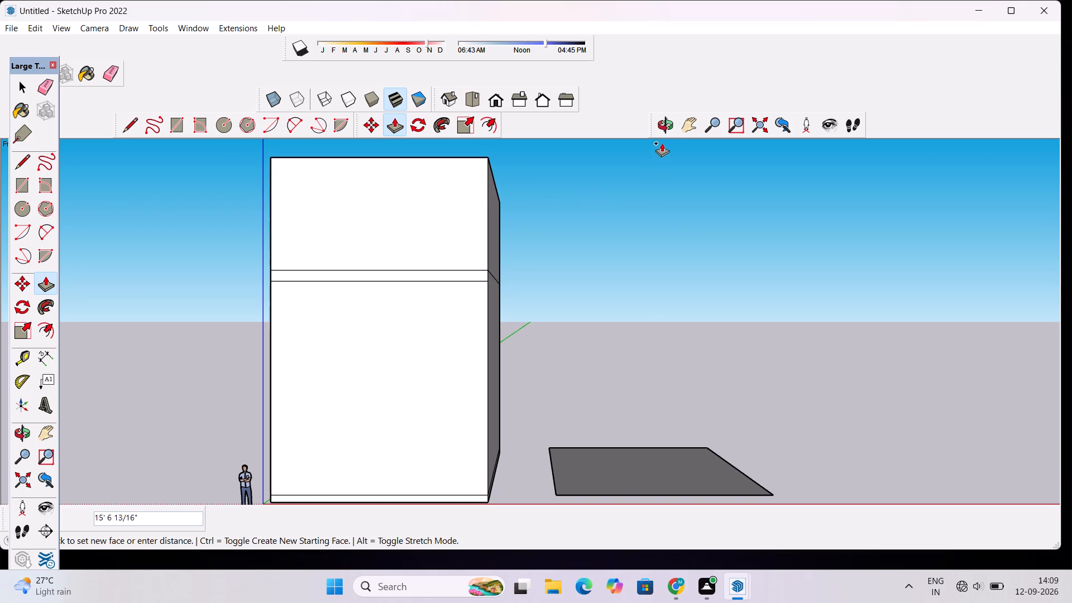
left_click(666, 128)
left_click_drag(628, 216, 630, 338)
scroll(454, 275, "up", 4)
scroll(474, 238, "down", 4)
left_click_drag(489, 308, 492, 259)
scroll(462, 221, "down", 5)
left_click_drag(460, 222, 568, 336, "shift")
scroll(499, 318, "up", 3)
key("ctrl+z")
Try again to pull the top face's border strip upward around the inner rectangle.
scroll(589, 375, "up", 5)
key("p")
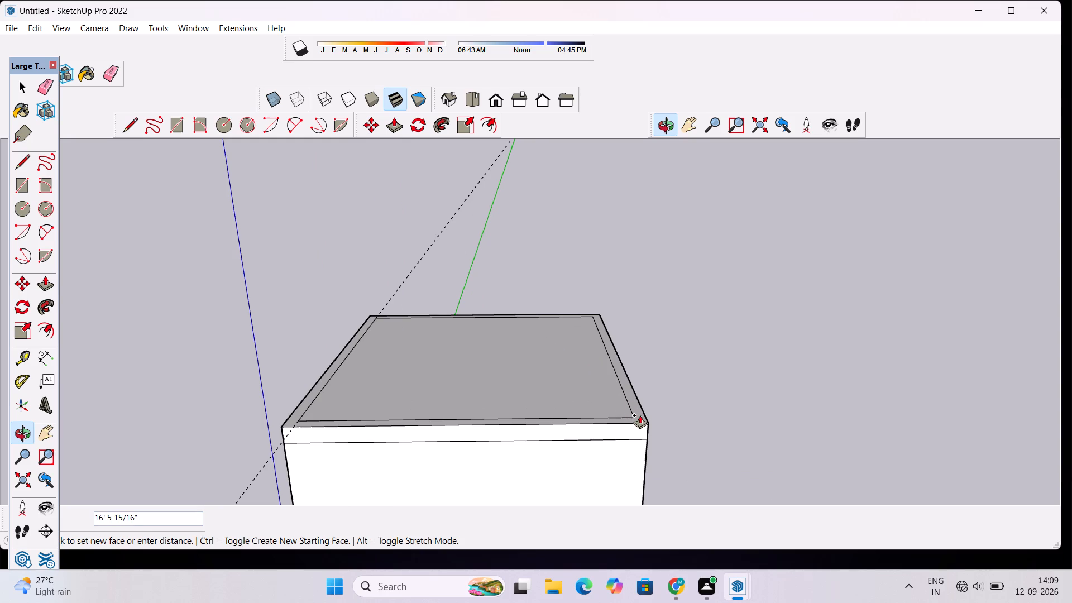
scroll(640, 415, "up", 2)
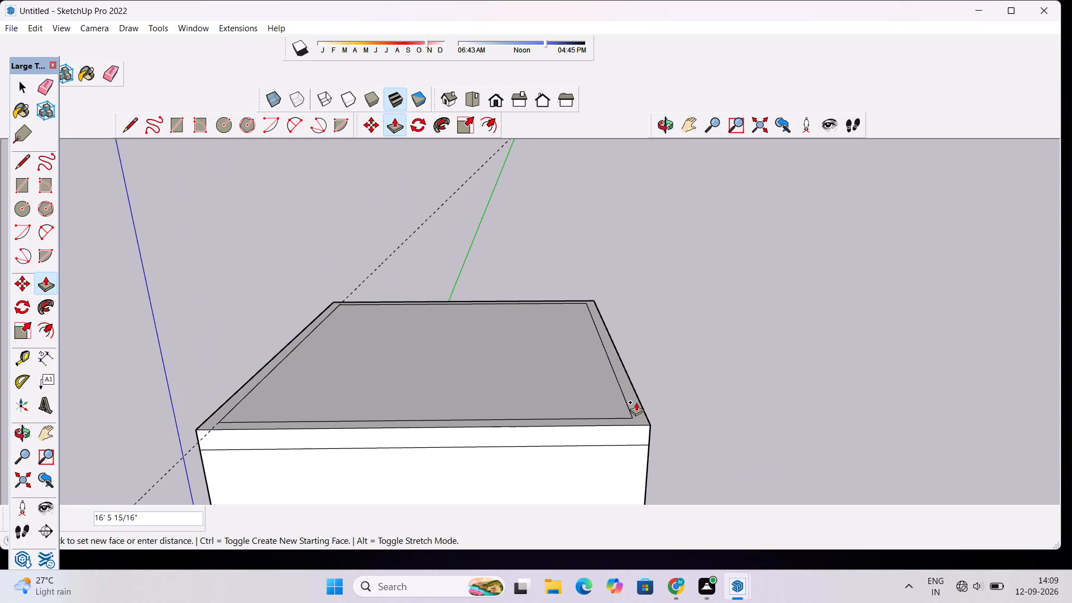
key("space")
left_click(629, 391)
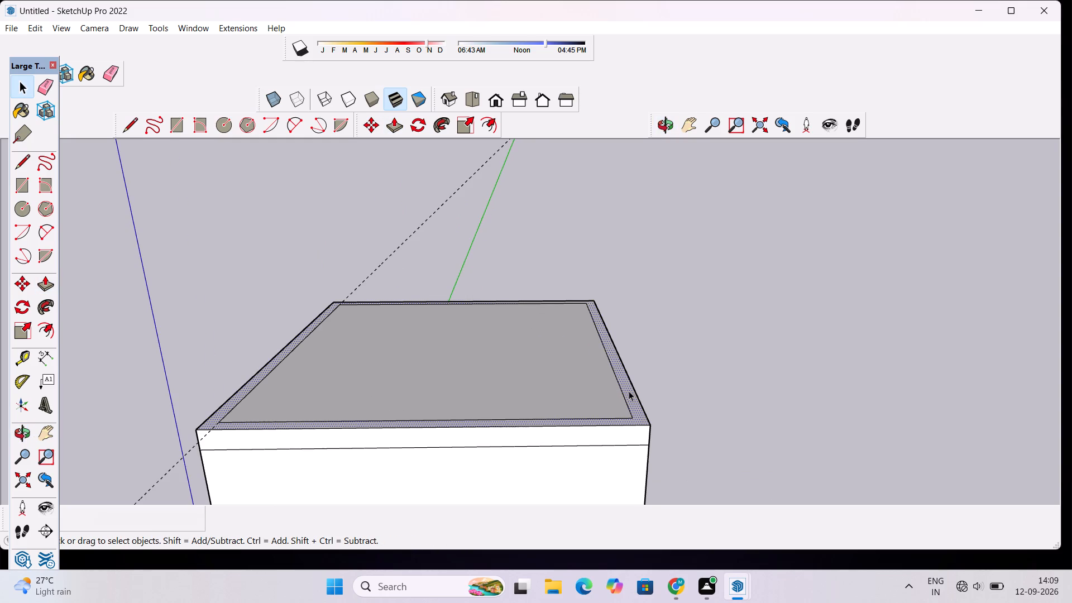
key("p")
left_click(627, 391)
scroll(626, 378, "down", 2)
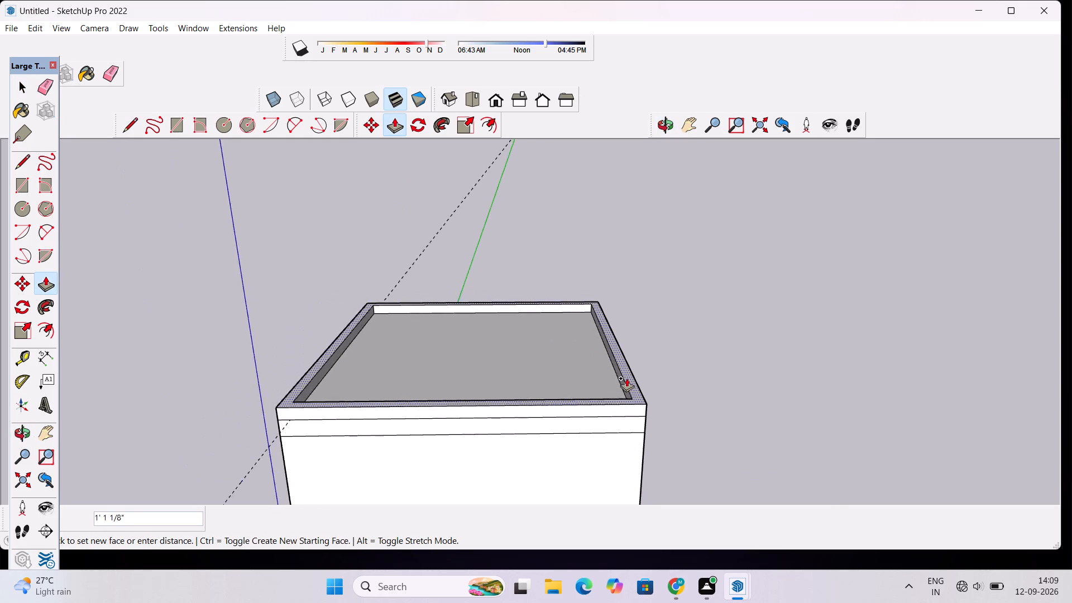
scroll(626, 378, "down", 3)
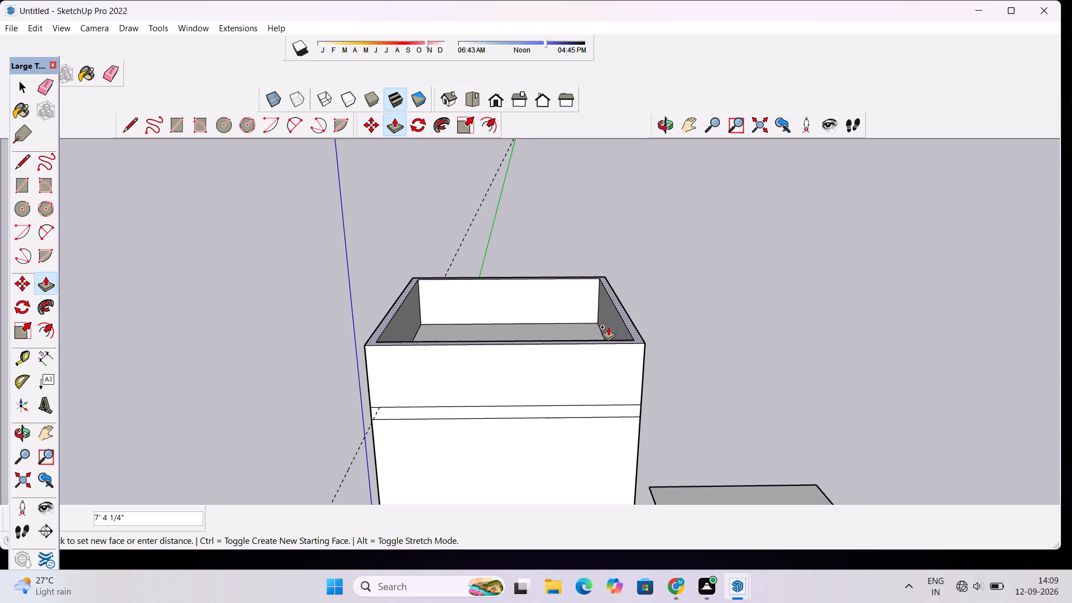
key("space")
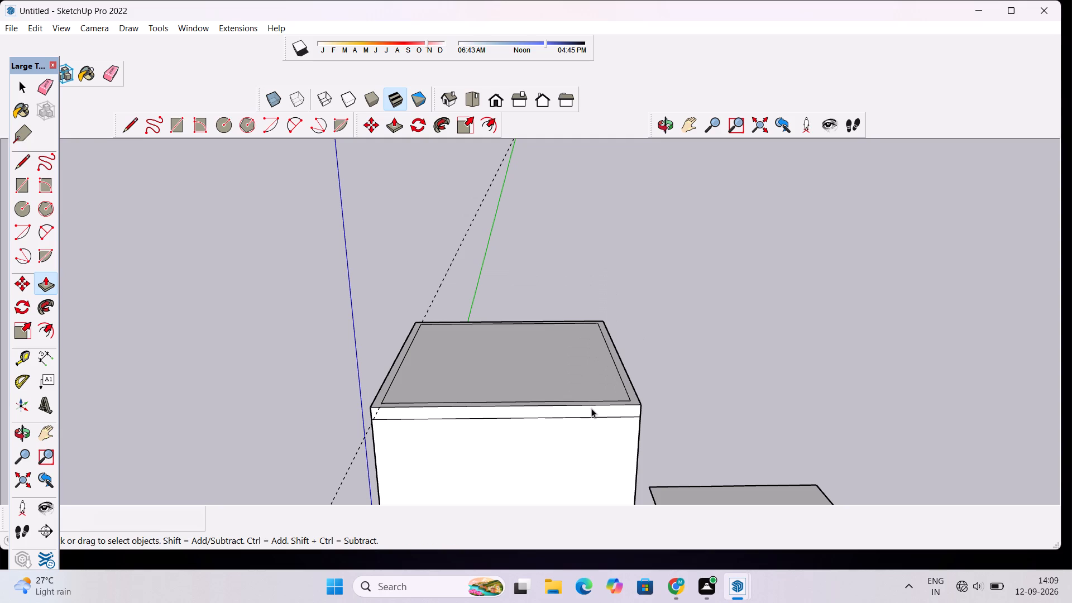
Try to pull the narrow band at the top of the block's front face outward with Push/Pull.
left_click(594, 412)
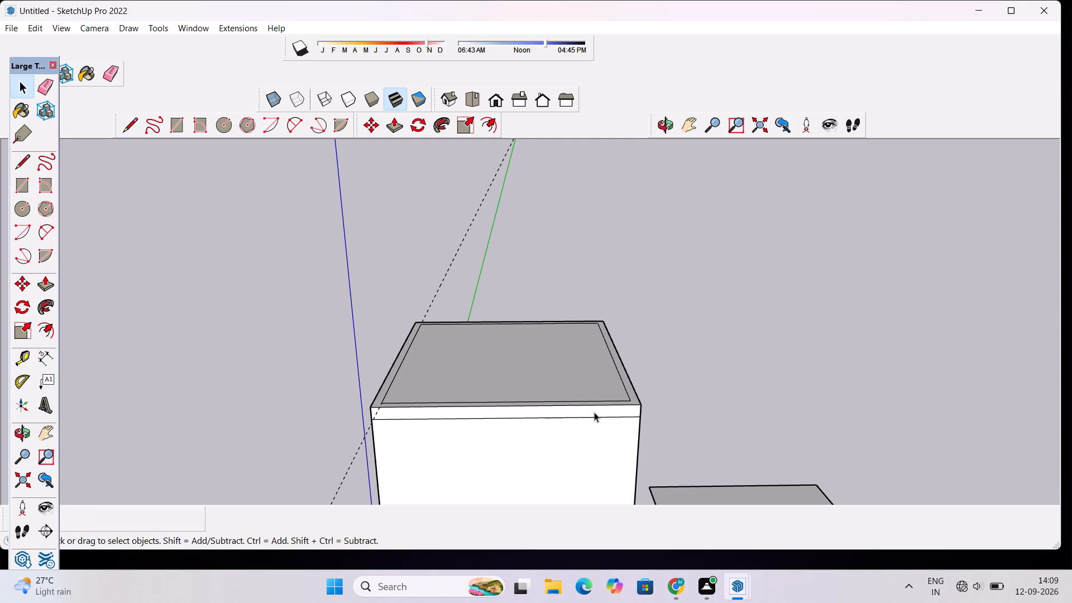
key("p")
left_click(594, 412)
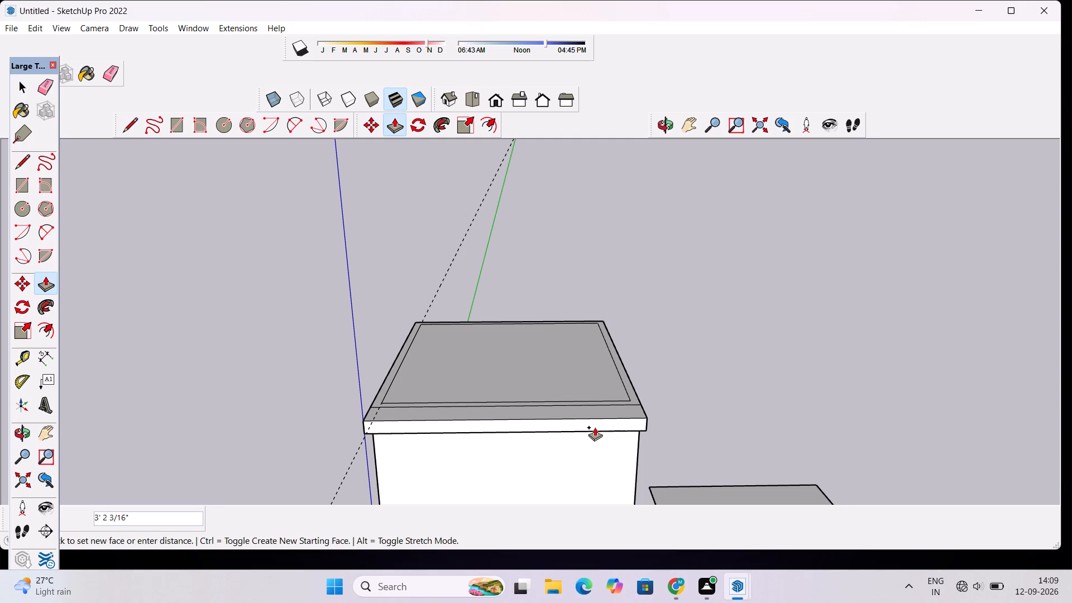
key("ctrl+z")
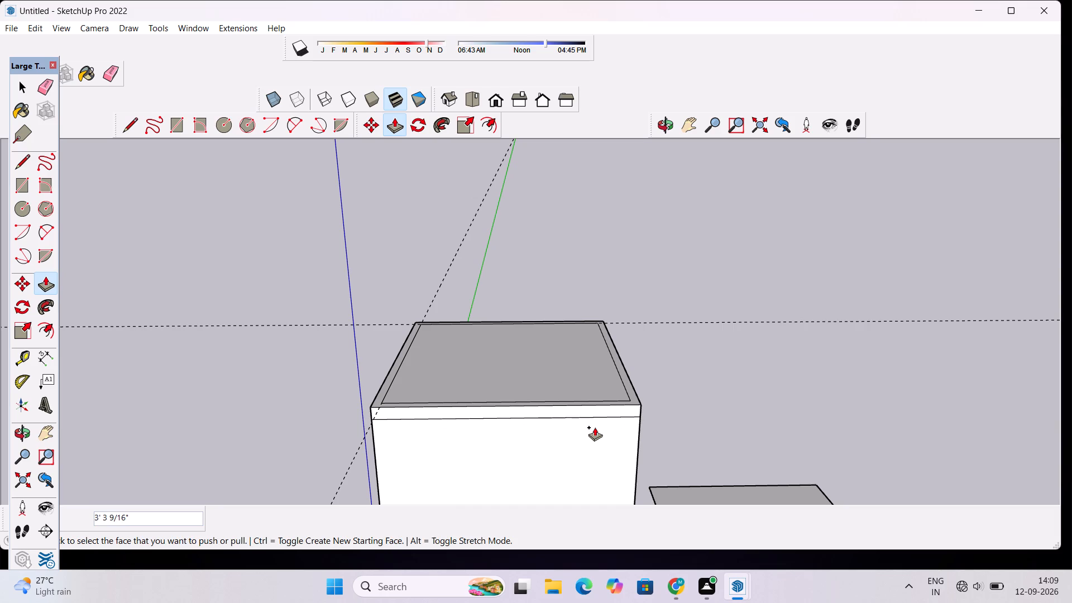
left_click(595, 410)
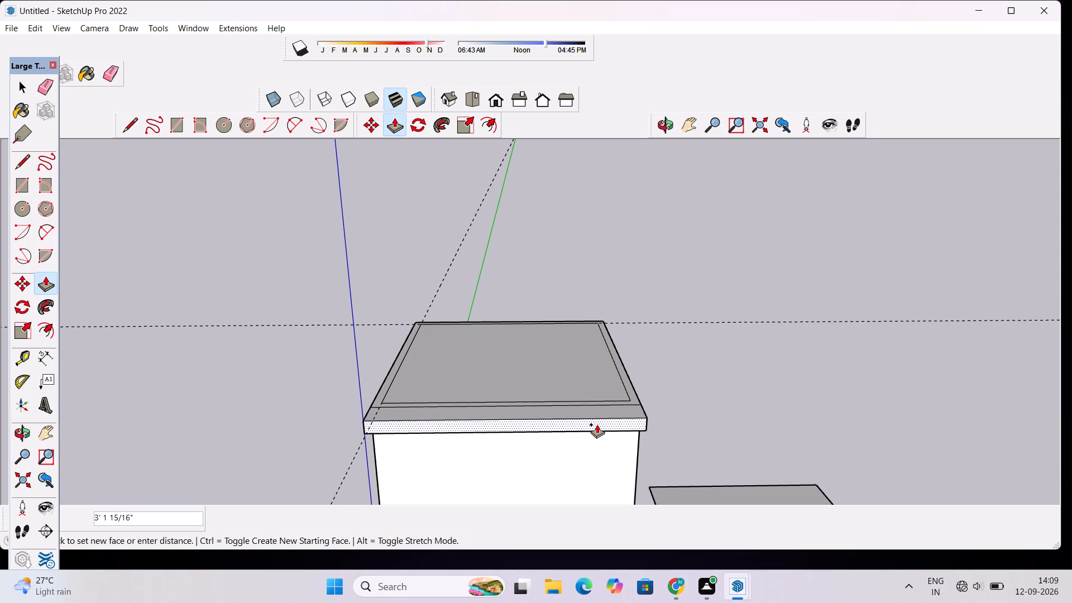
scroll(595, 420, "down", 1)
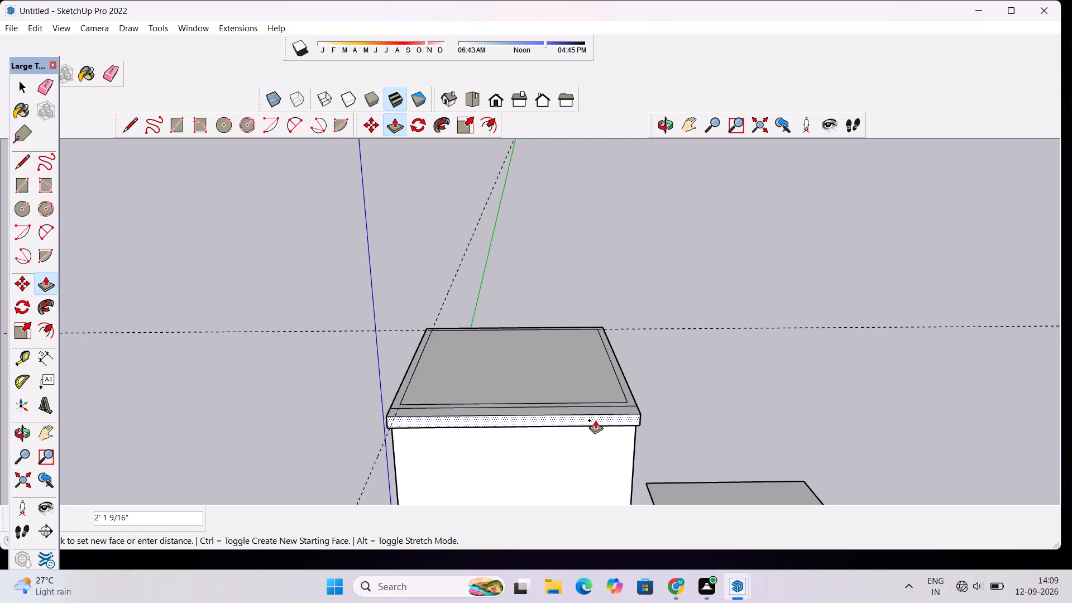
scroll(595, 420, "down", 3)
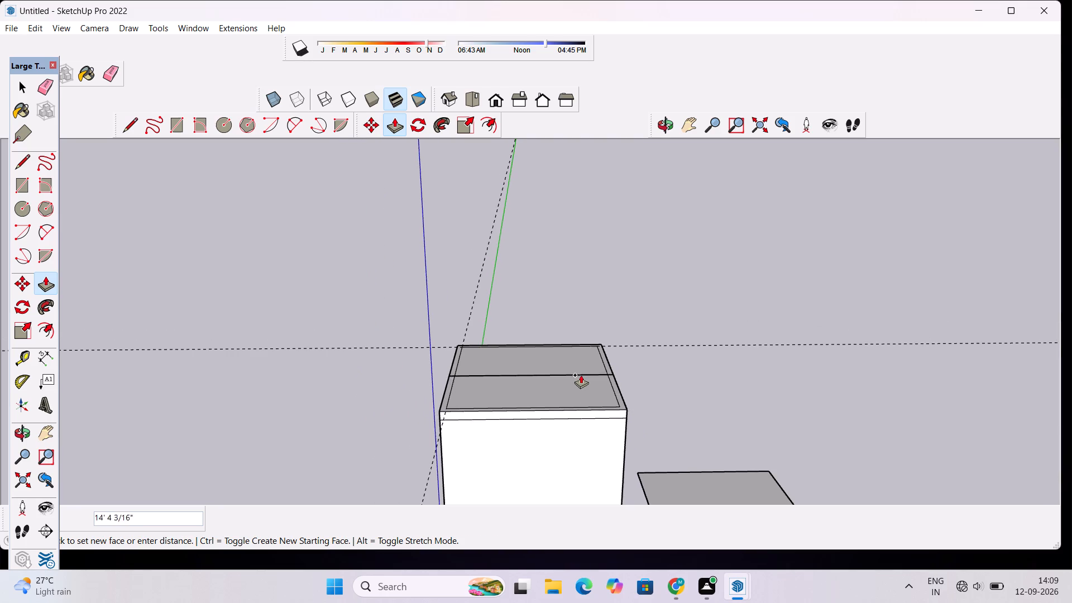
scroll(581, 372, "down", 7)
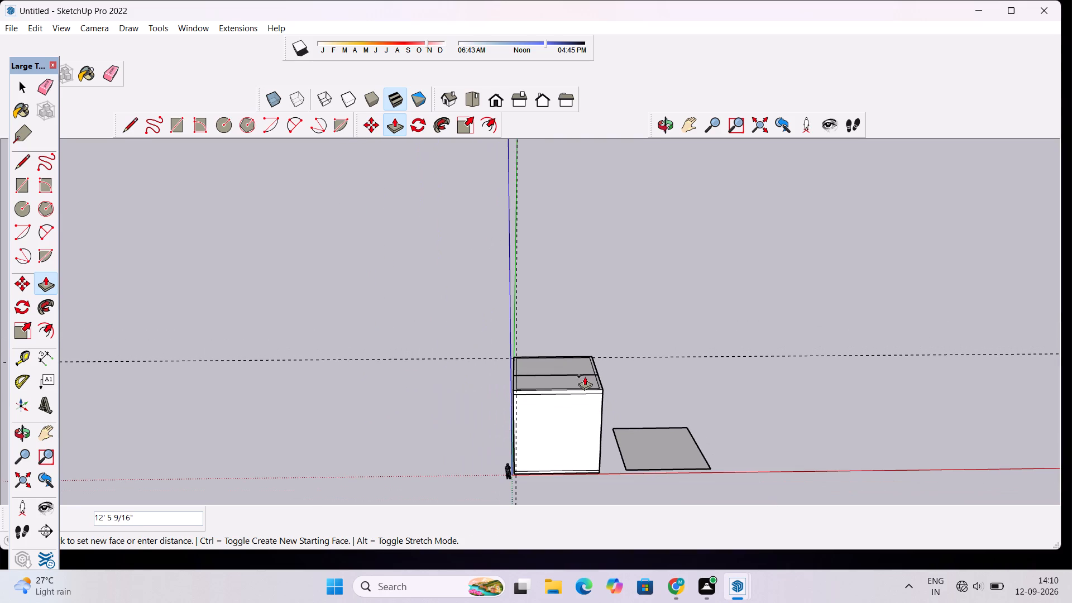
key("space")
Undo the recent edits back past the copied front line, the border rectangle and the back guide on the top face.
key("ctrl+z")
key("ctrl+z")
key("ctrl+z")
key("ctrl+z")
key("ctrl+z")
key("ctrl+z")
key("ctrl+z")
key("ctrl+z")
key("ctrl+z")
key("ctrl+z")
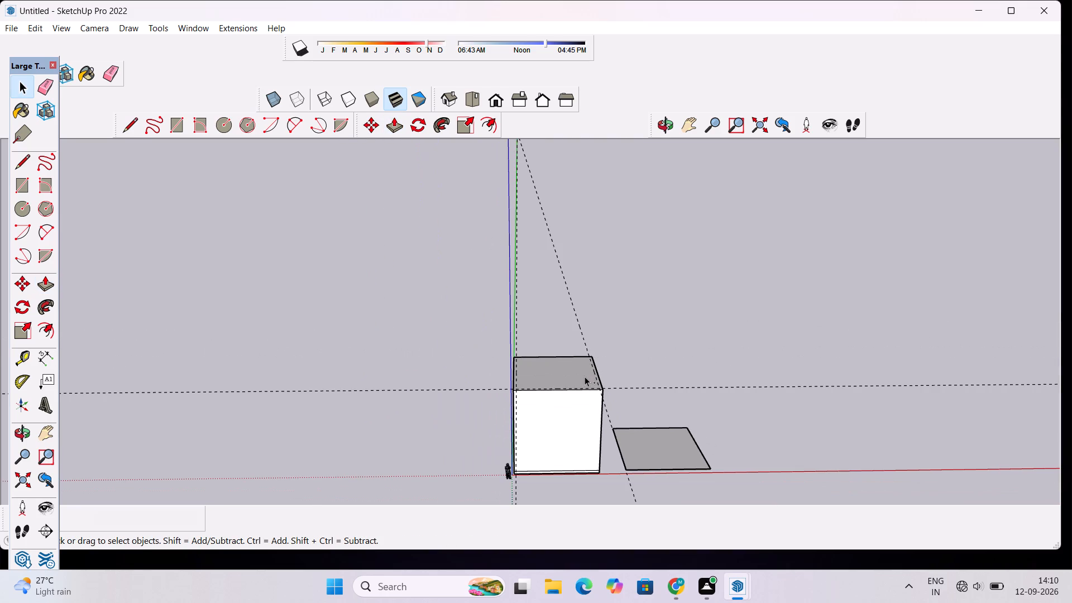
Place a guide line 7' in from the slab's front edge, parallel to it, across the top face.
scroll(585, 382, "up", 4)
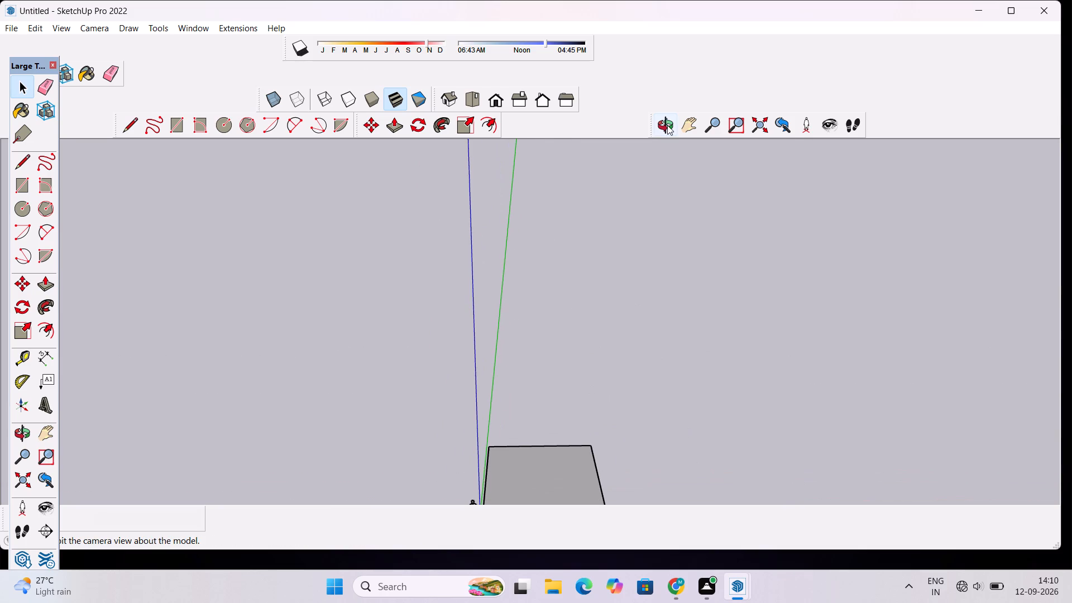
left_click(668, 125)
left_click_drag(650, 207, 650, 236)
scroll(648, 234, "down", 5)
left_click_drag(647, 231, 636, 280)
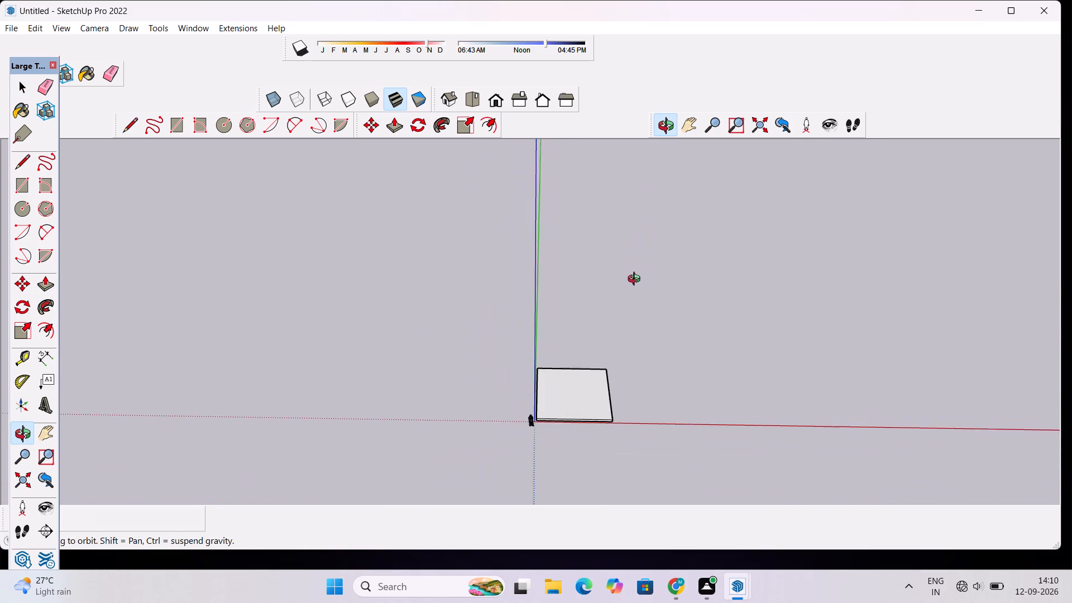
left_click_drag(636, 280, 628, 293)
scroll(583, 365, "up", 6)
scroll(603, 310, "down", 4)
scroll(576, 426, "up", 2)
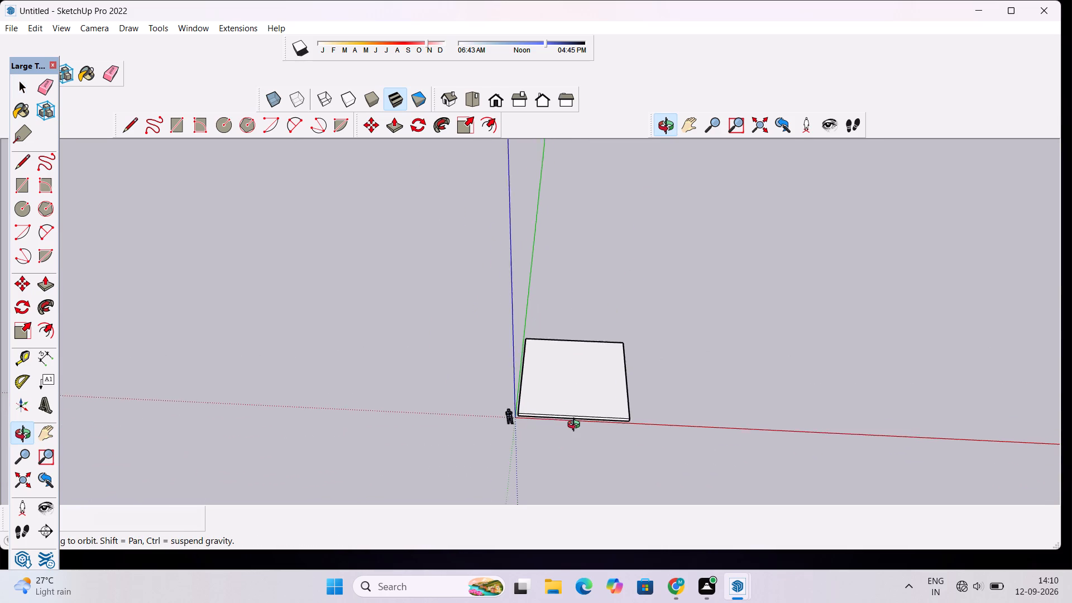
scroll(576, 426, "up", 7)
scroll(527, 413, "up", 2)
left_click_drag(527, 413, 537, 439)
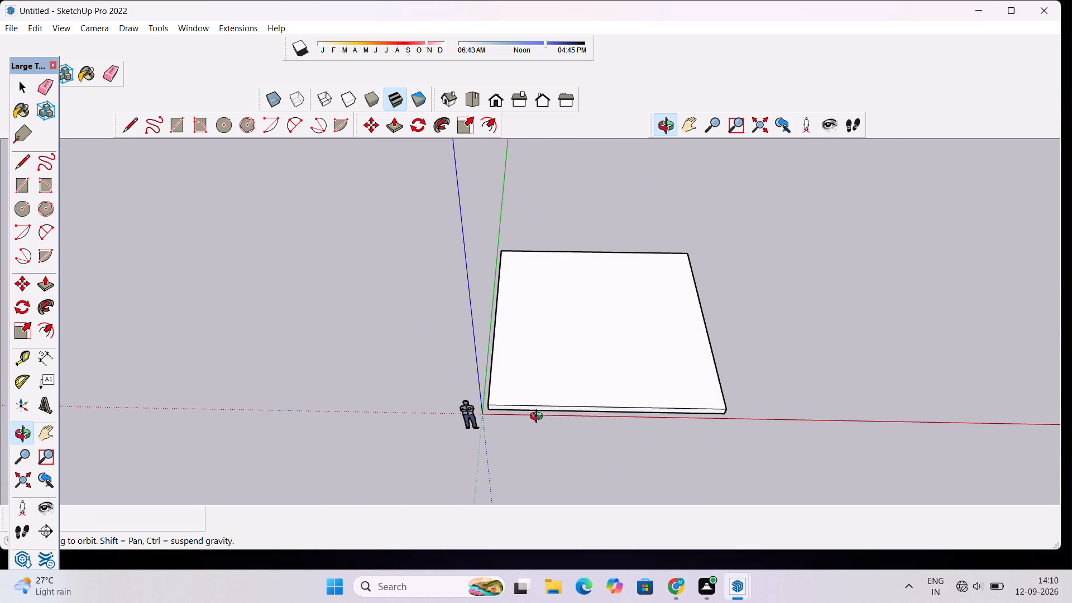
left_click_drag(539, 415, 540, 480)
key("t")
scroll(527, 422, "up", 4)
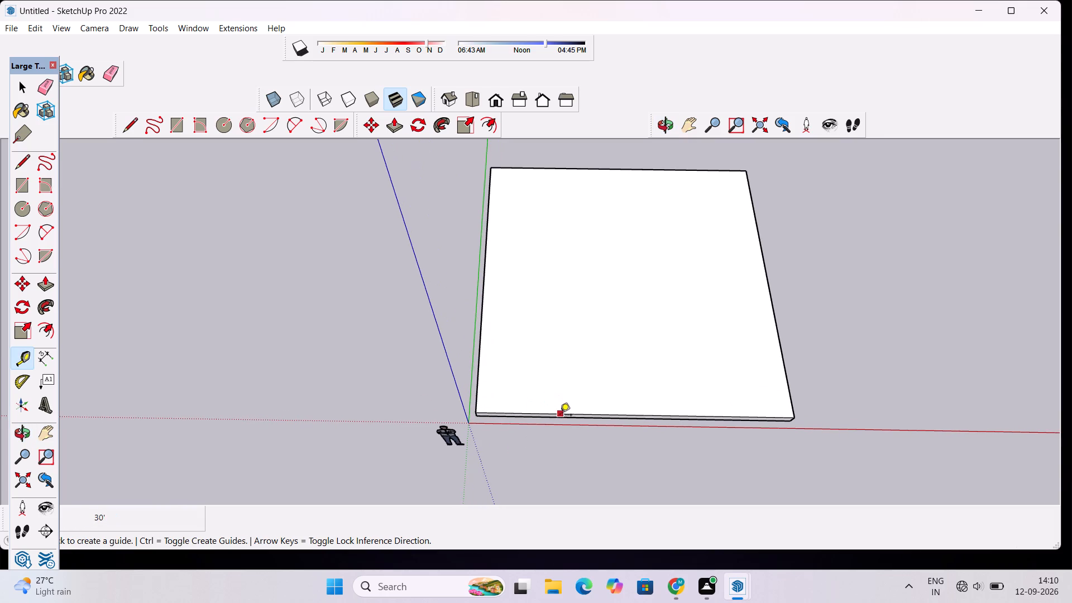
left_click(565, 416)
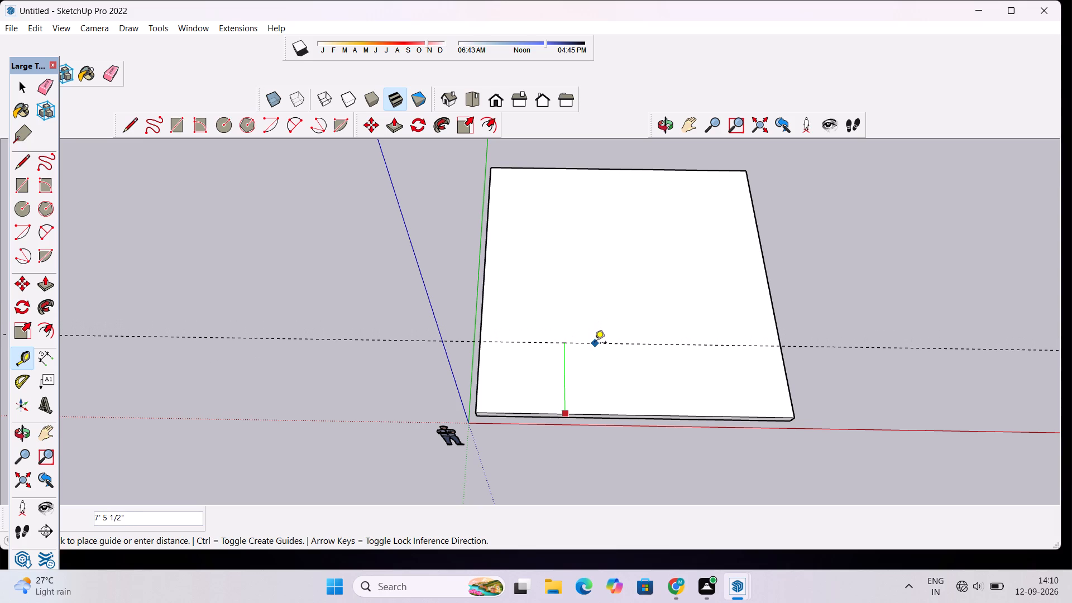
type("7'")
key("Return")
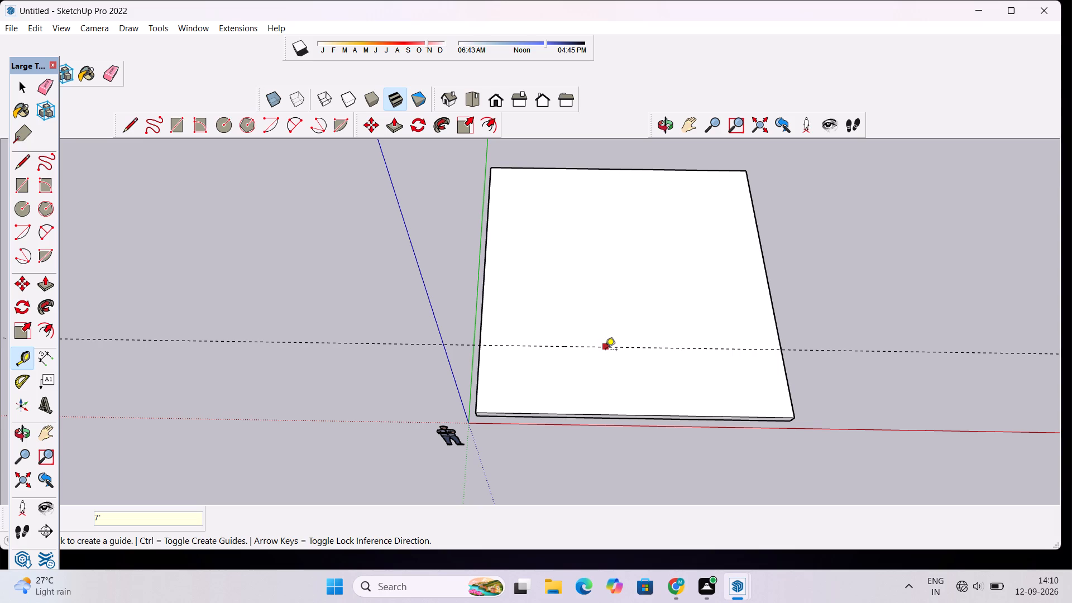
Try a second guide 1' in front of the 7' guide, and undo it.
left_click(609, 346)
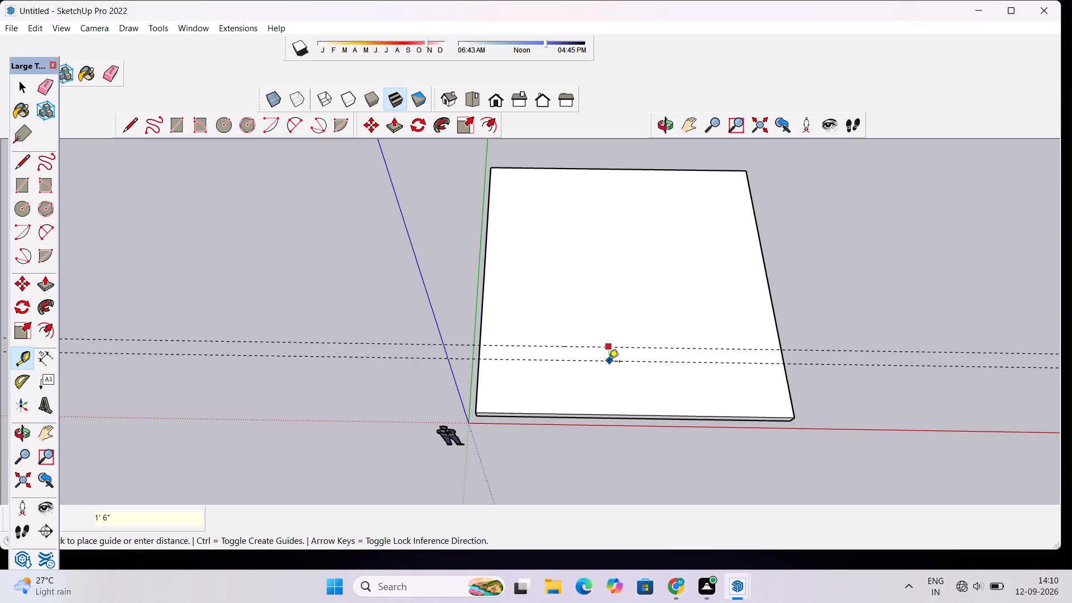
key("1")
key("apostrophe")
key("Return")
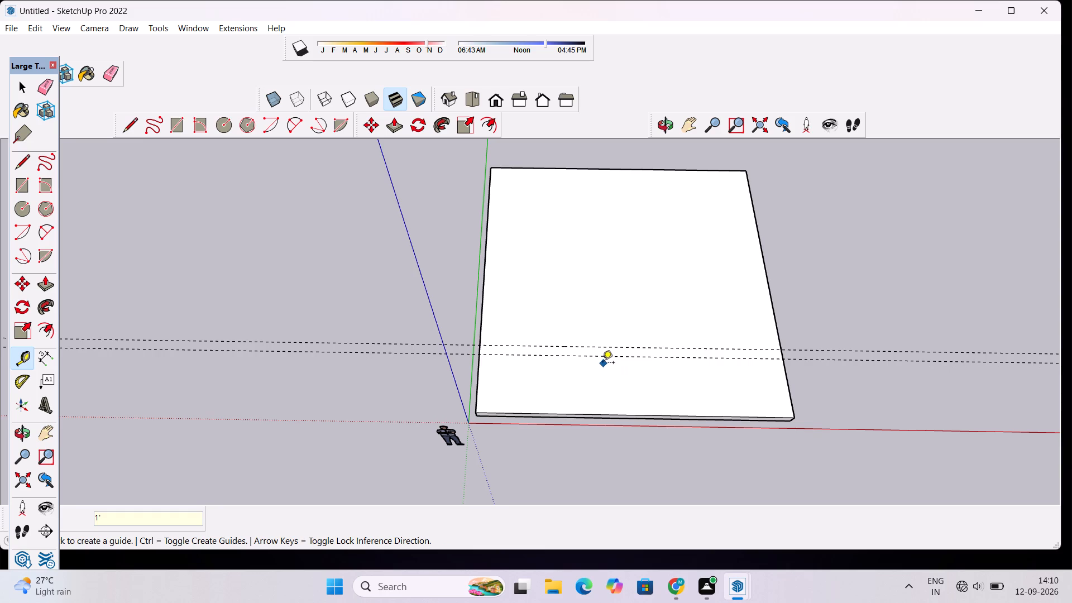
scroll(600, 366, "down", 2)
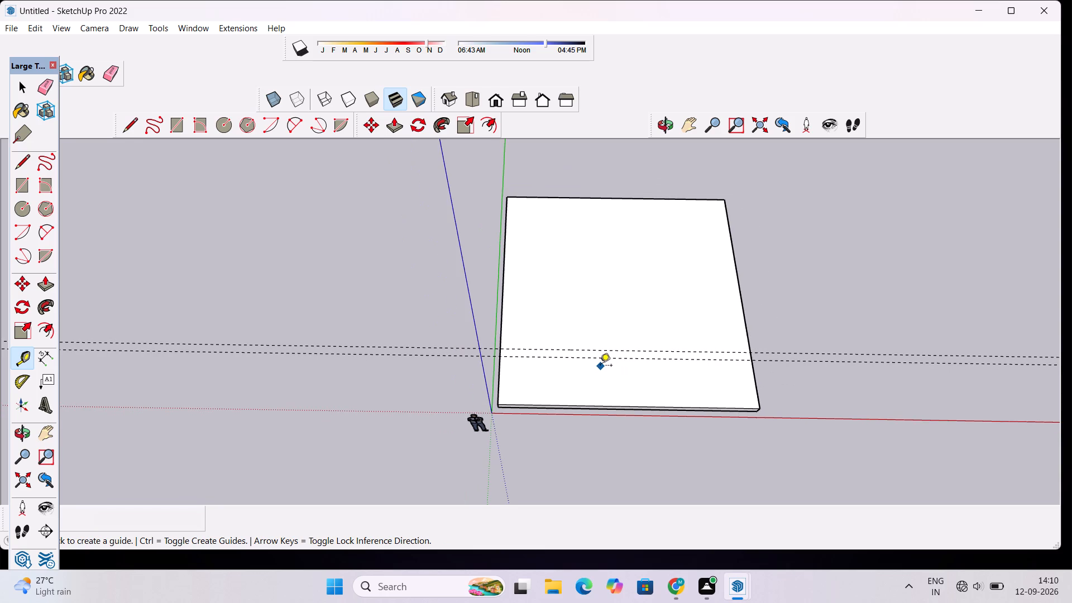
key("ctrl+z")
Place a parallel guide 6" behind the 7' guide on the slab's top face.
left_click(605, 352)
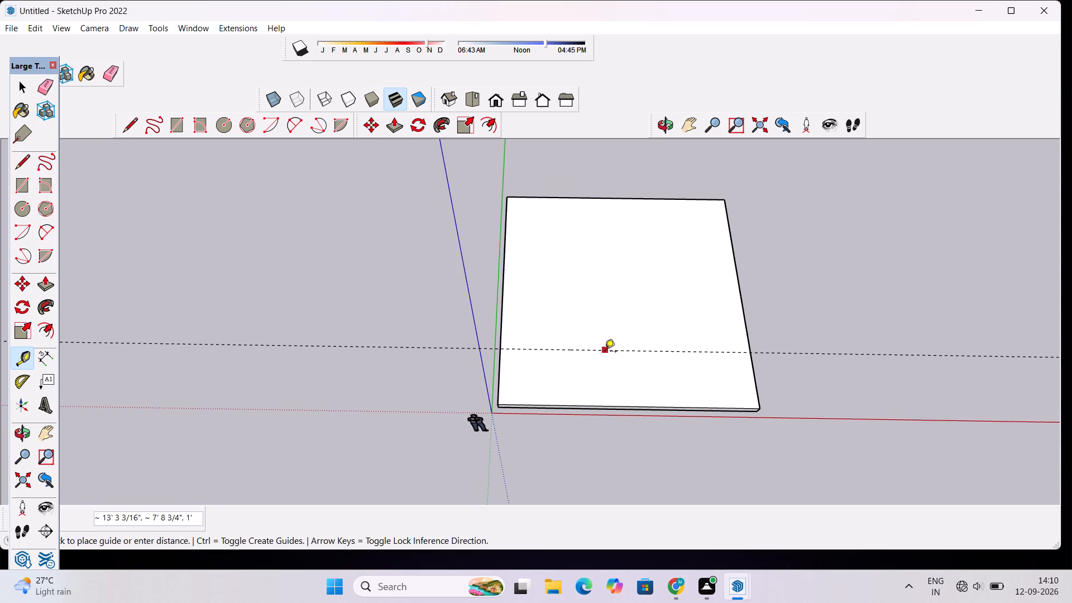
type("6\"")
key("Return")
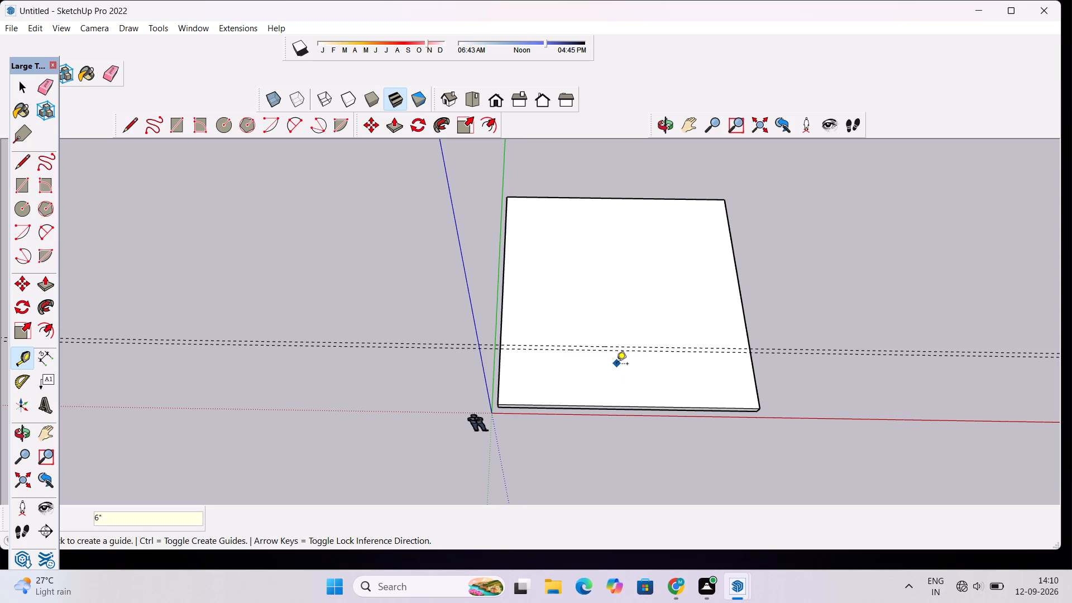
Place a front-to-back guide about 16' 1" in from the slab's right edge, and a parallel one 6" further left.
scroll(746, 363, "up", 4)
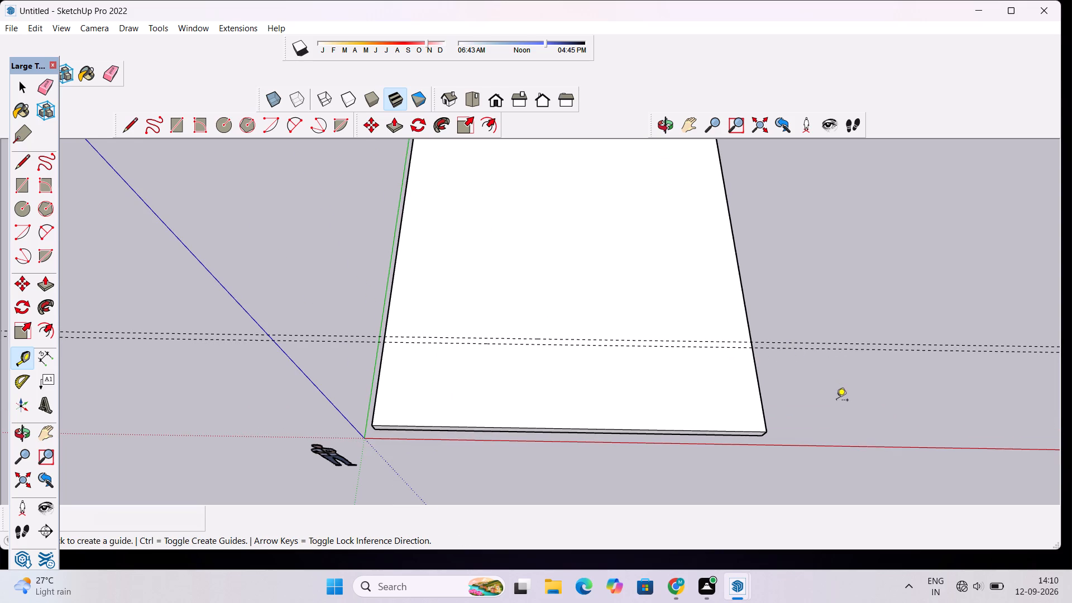
scroll(755, 385, "up", 3)
left_click(759, 386)
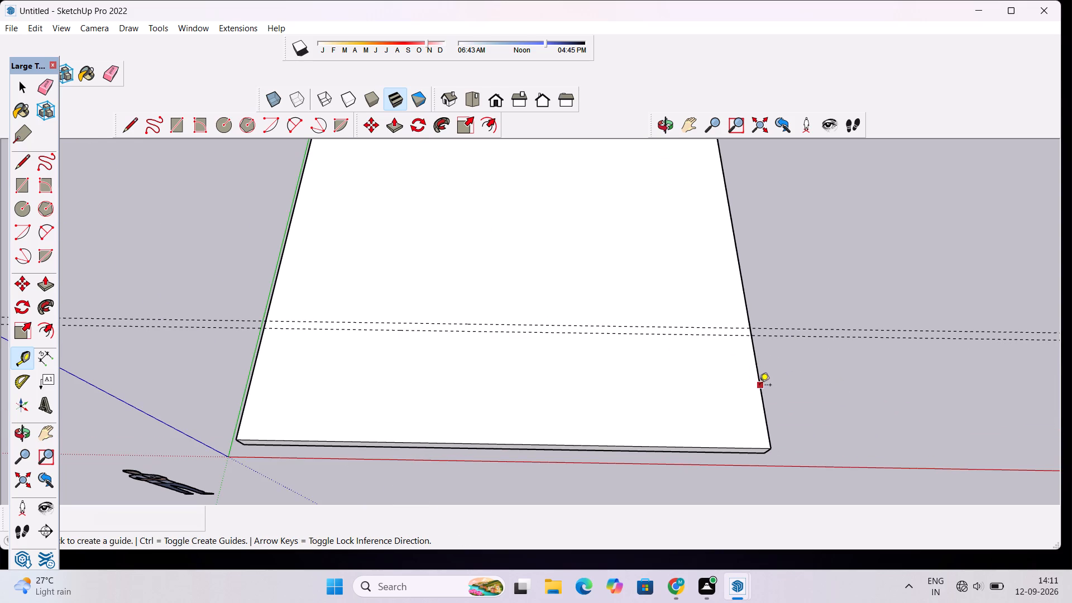
scroll(710, 386, "down", 4)
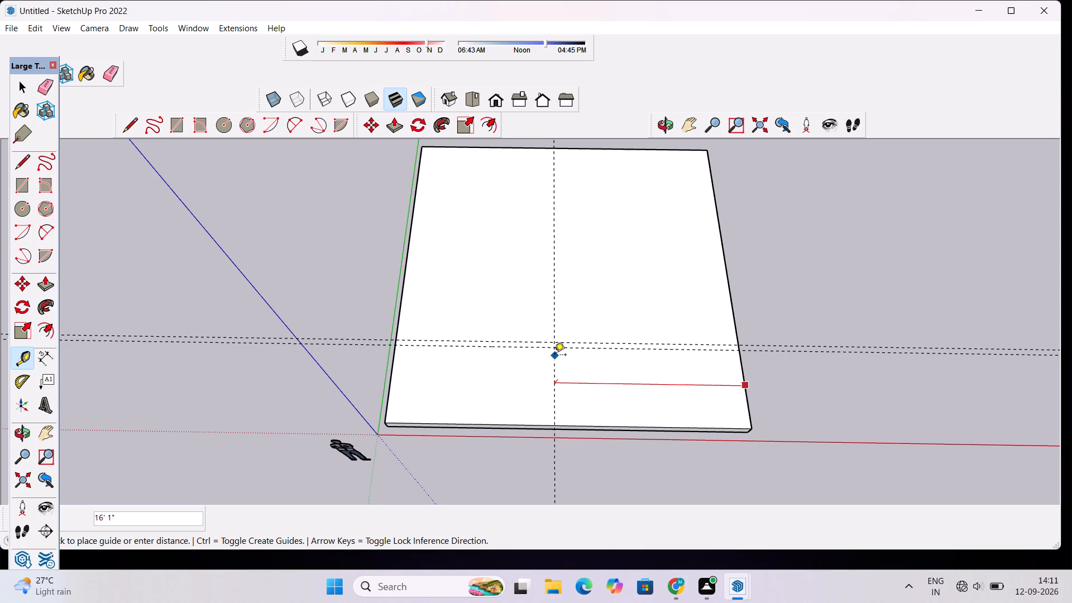
left_click(554, 356)
left_click(555, 365)
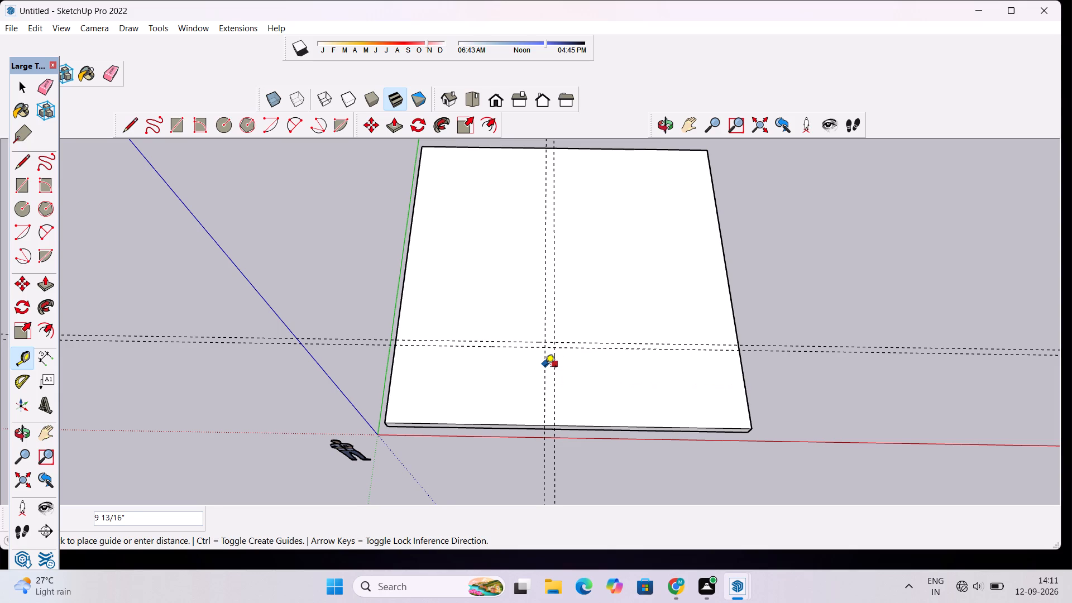
type("6\"")
key("Return")
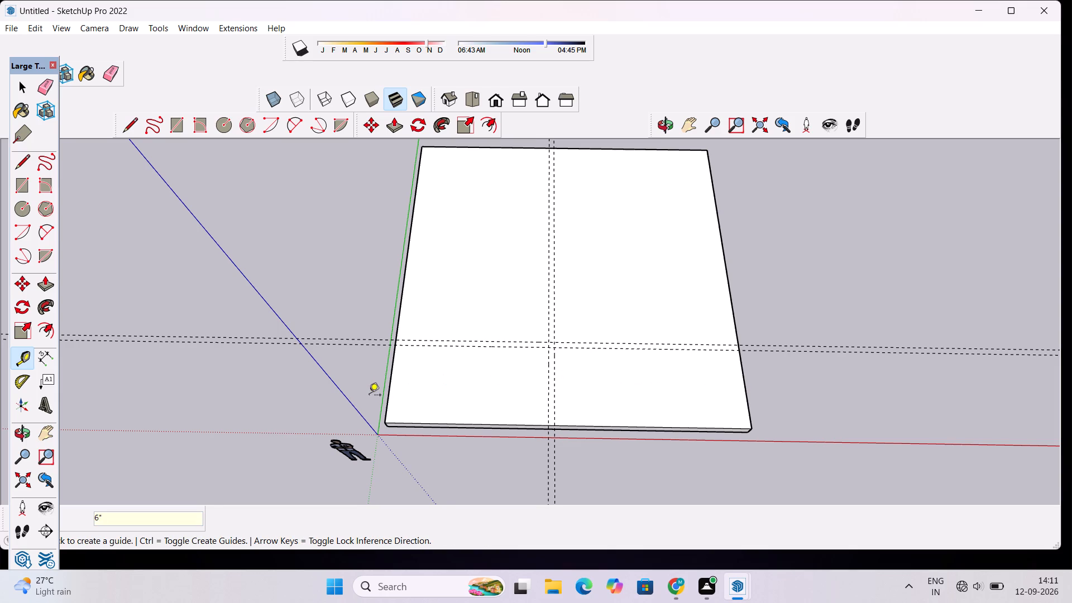
Draw a square of about 2' 1/2" at the front-left corner of the slab's top face.
key("r")
scroll(406, 412, "up", 3)
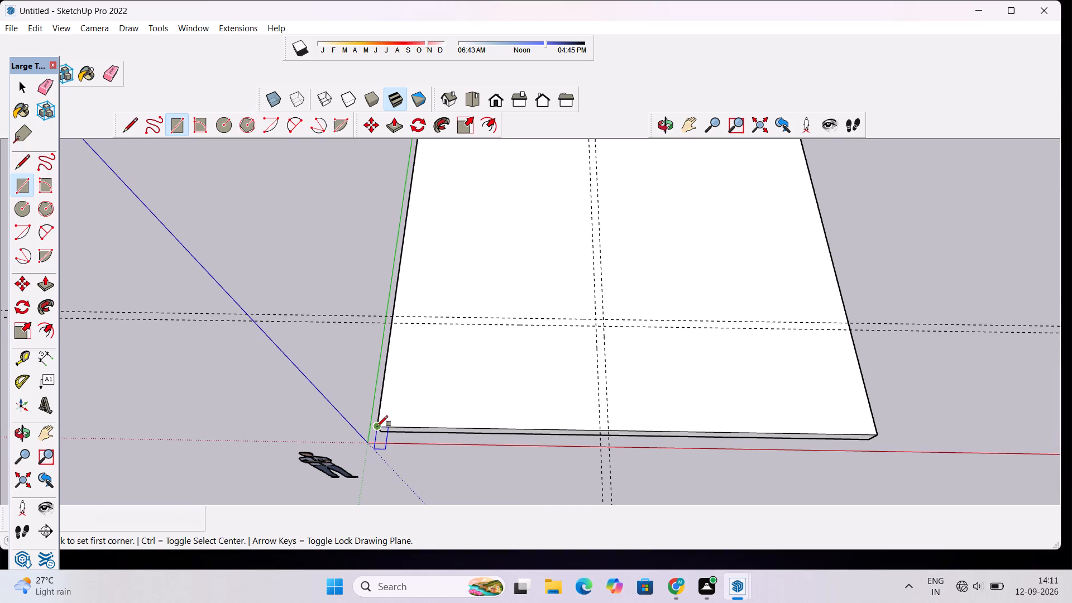
left_click(377, 427)
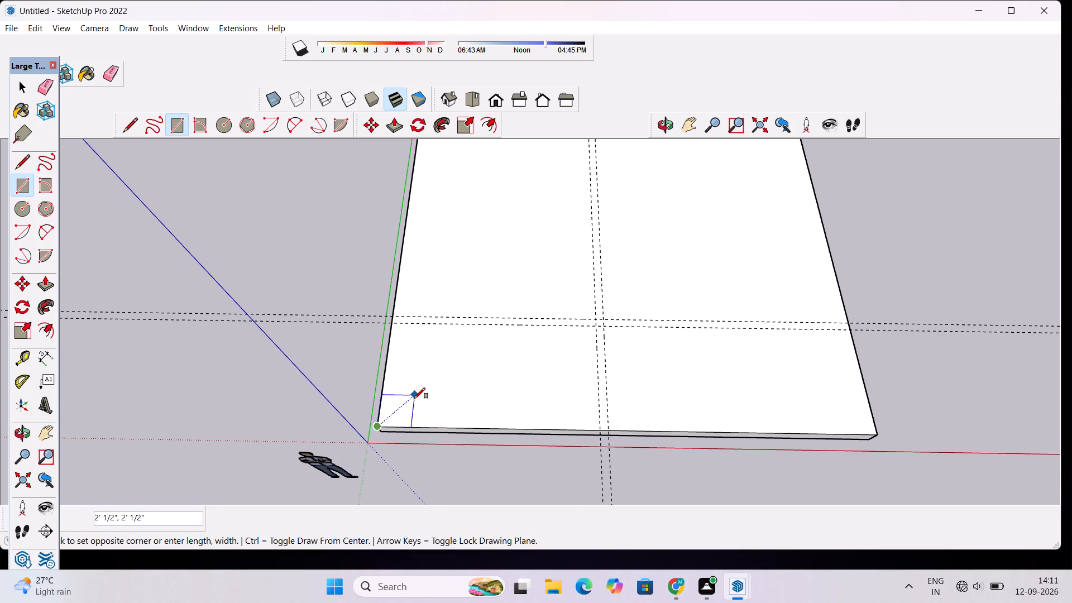
left_click(414, 399)
key("space")
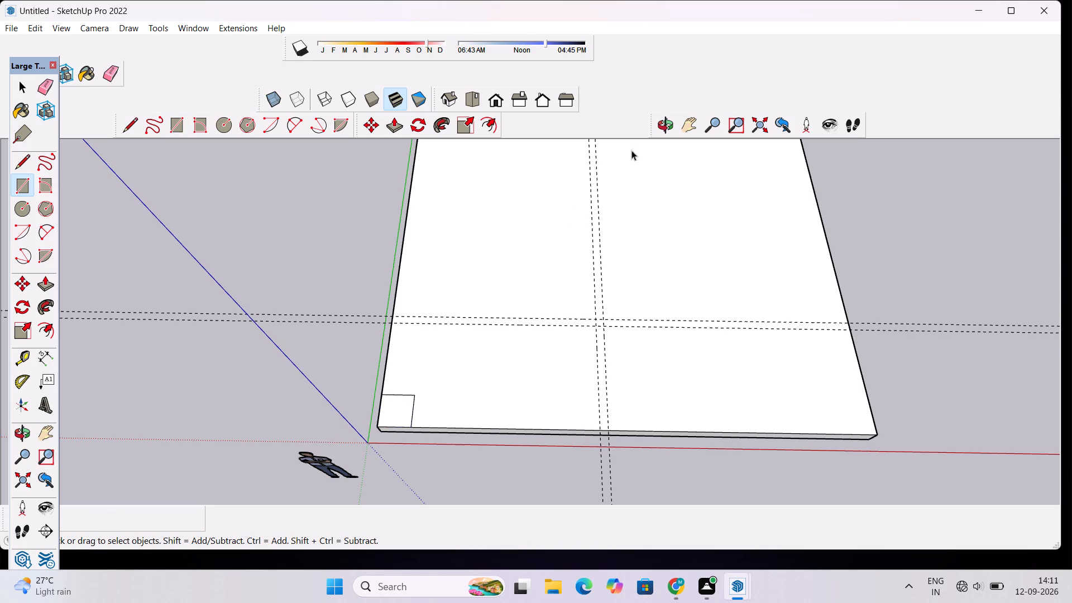
Examine the slab, its corner square and the crossing guide pairs from above and from low side angles.
left_click(661, 126)
left_click_drag(569, 414, 557, 312)
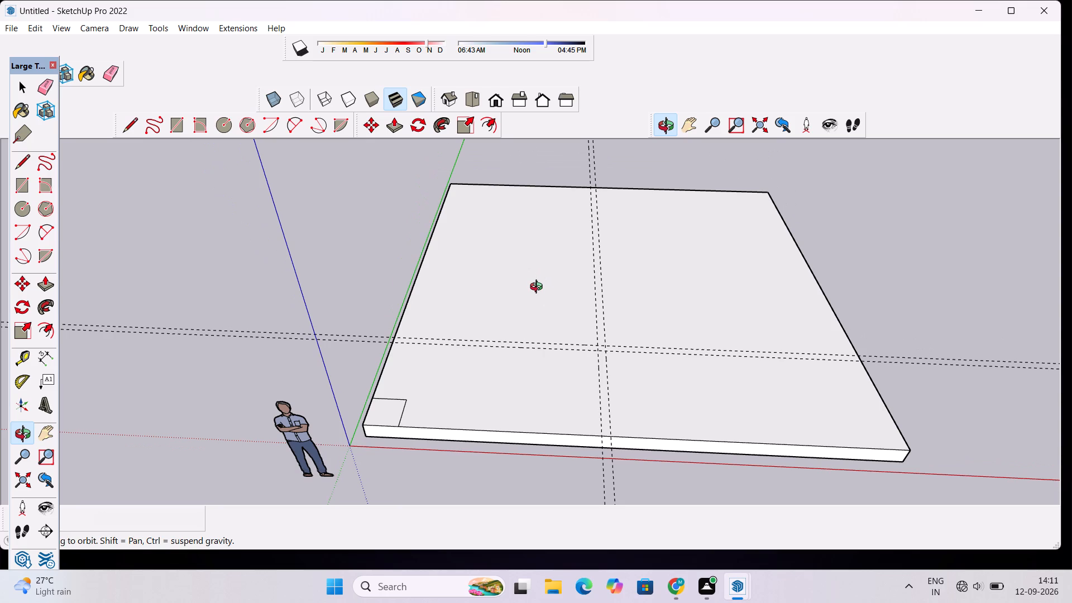
left_click_drag(535, 284, 470, 304, "shift")
scroll(467, 294, "down", 5)
left_click_drag(486, 336, 515, 414)
scroll(513, 325, "up", 2)
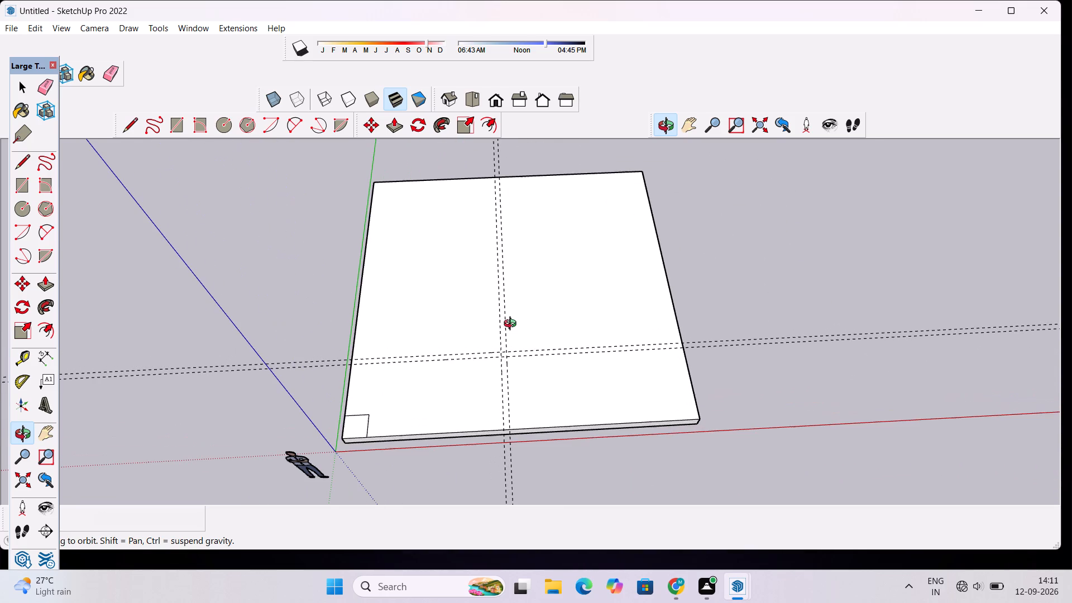
left_click_drag(661, 193, 604, 112)
left_click_drag(614, 424, 375, 301)
left_click_drag(740, 386, 712, 359)
scroll(723, 345, "up", 1)
left_click_drag(736, 337, 735, 356)
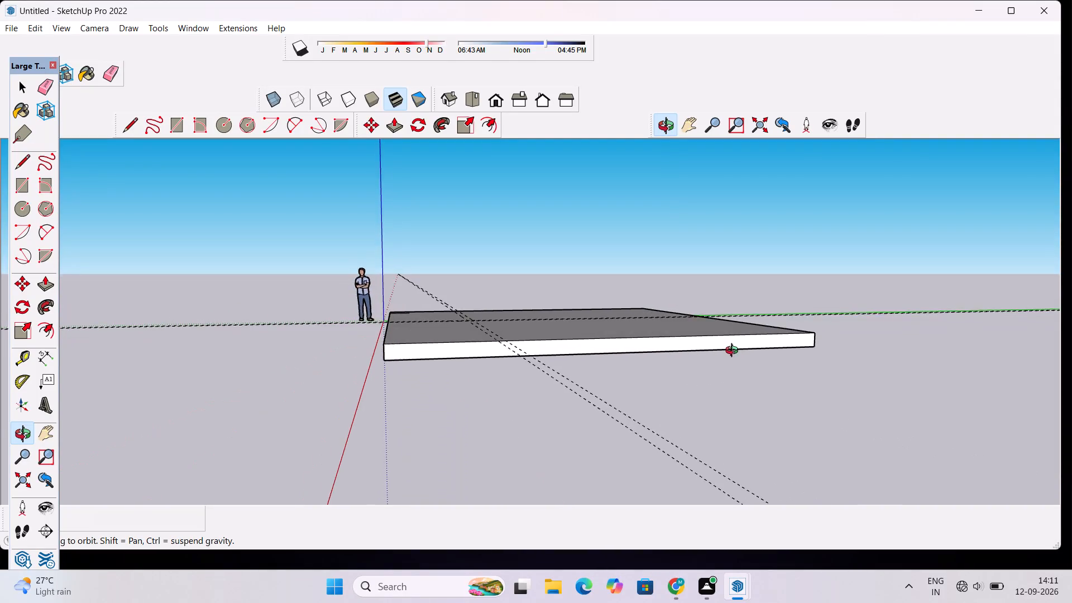
left_click_drag(734, 352, 636, 337)
scroll(672, 336, "up", 3)
left_click_drag(700, 325, 625, 365)
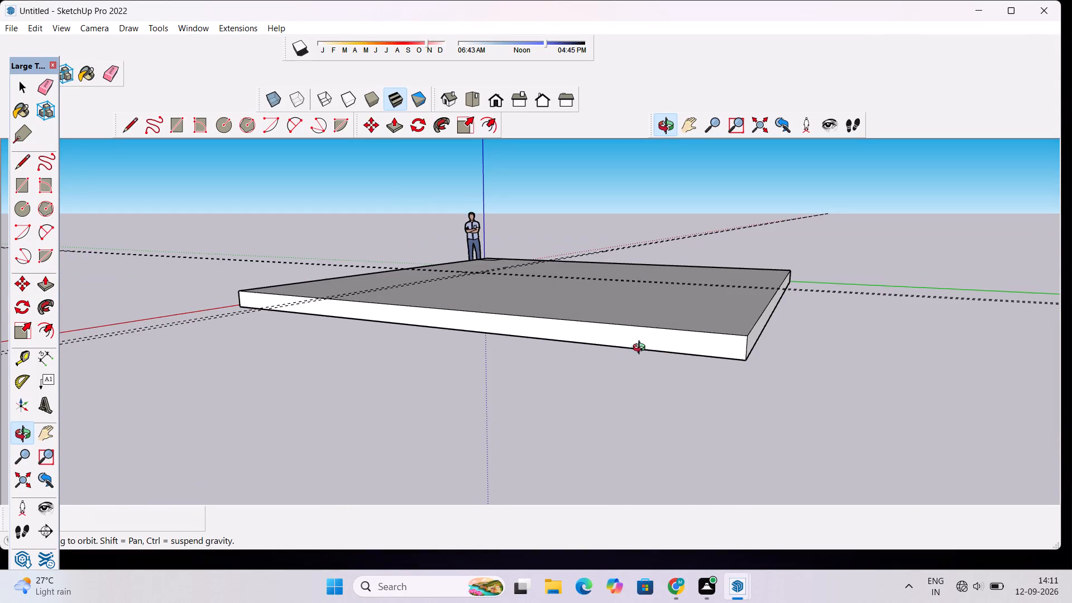
scroll(649, 344, "up", 3)
left_click_drag(588, 338, 678, 319)
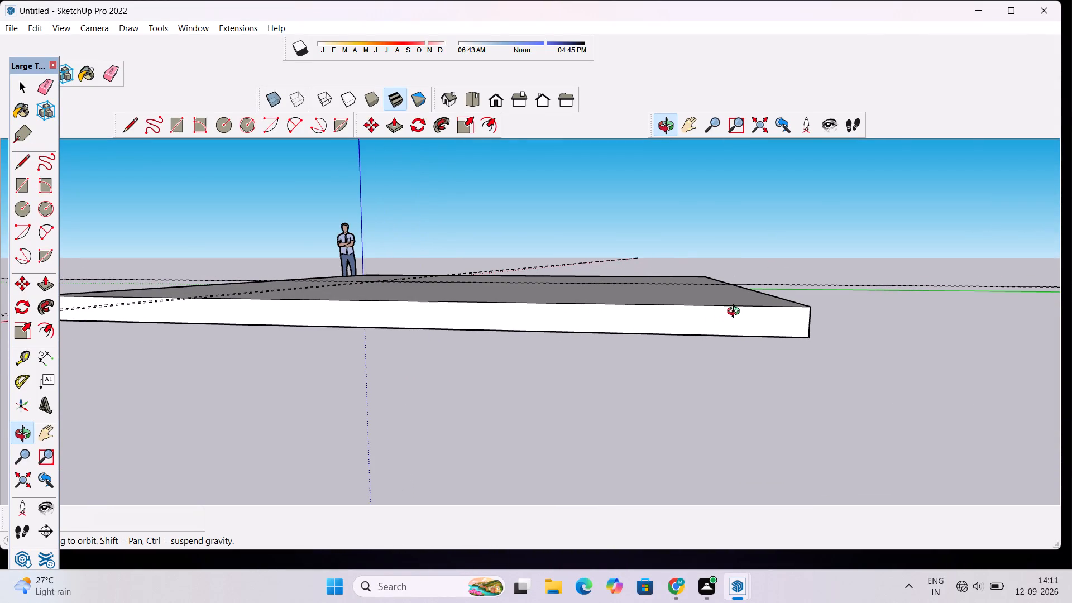
left_click_drag(615, 322, 623, 415)
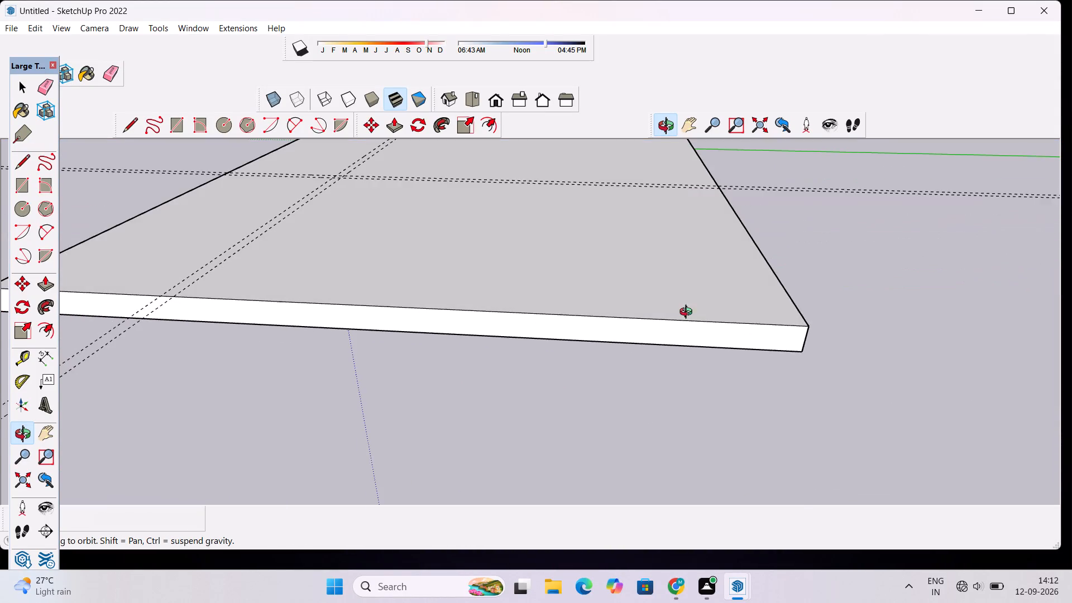
Draw a 6" by 30' rectangle between the pair of guides running across the full width of the slab's top face.
scroll(671, 417, "down", 8)
left_click_drag(554, 210, 588, 305, "shift")
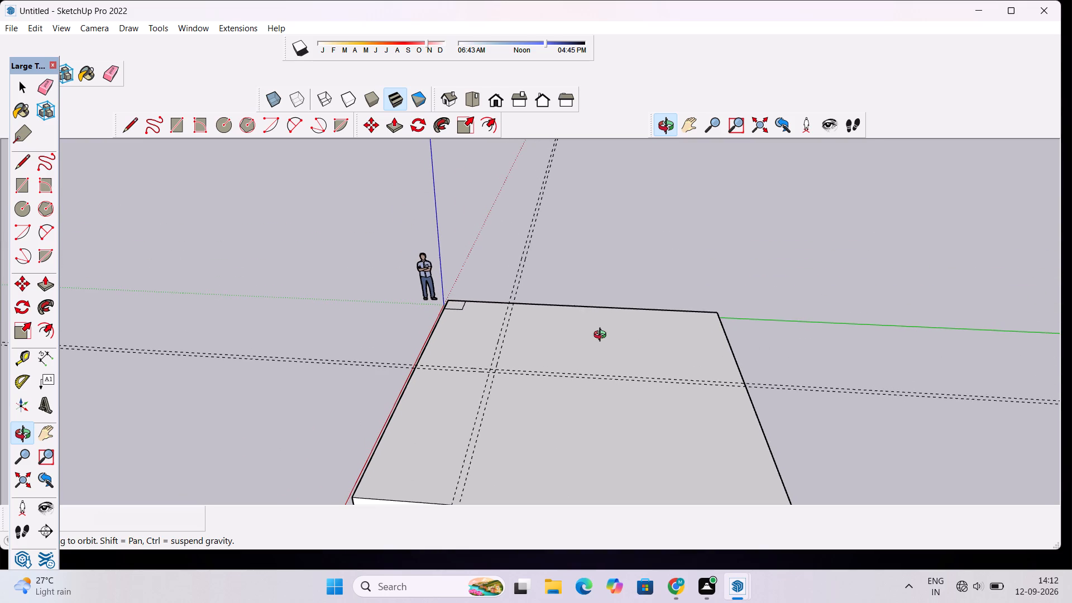
left_click_drag(604, 241, 575, 368)
left_click_drag(572, 429, 576, 363, "shift")
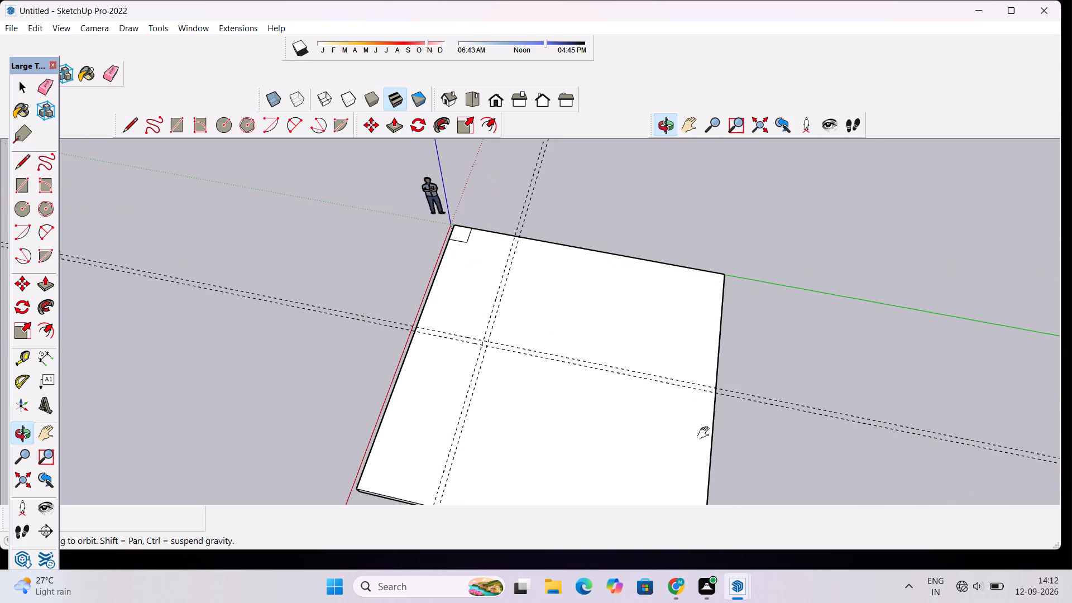
scroll(720, 435, "up", 3)
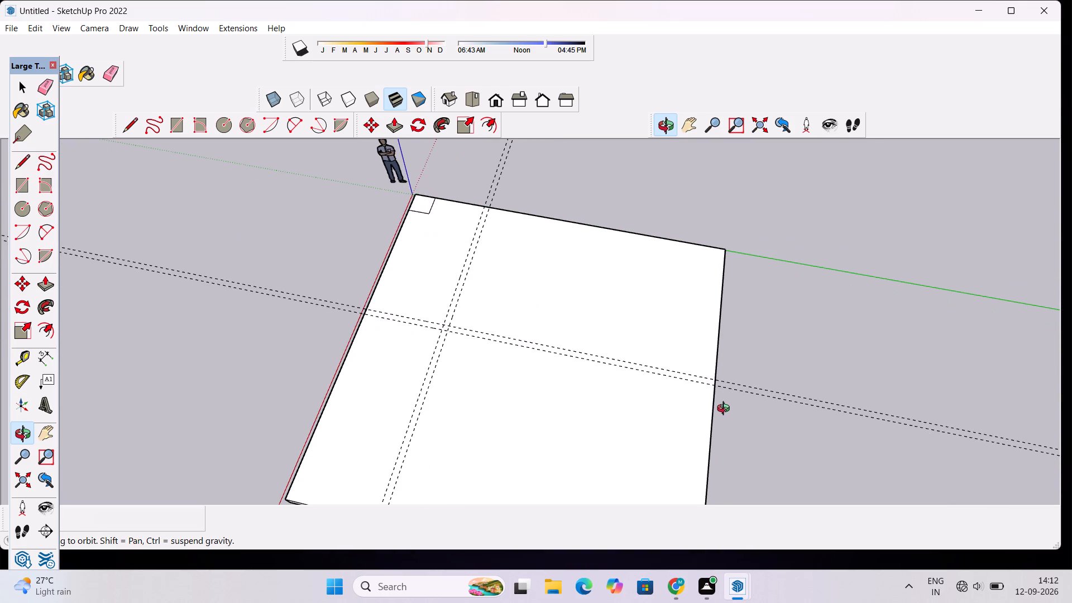
key("l")
scroll(724, 391, "up", 4)
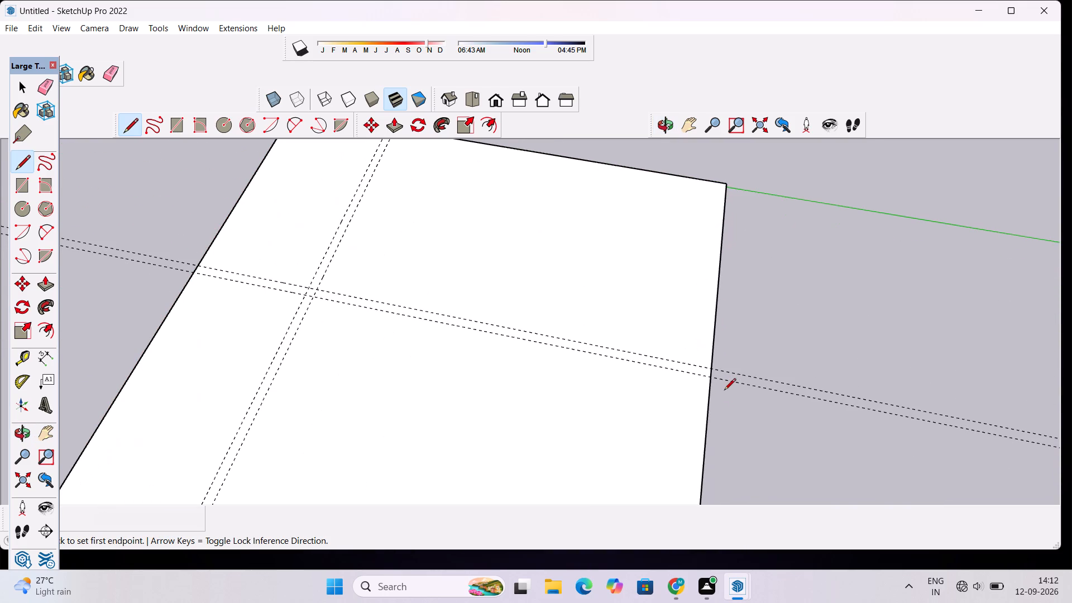
key("r")
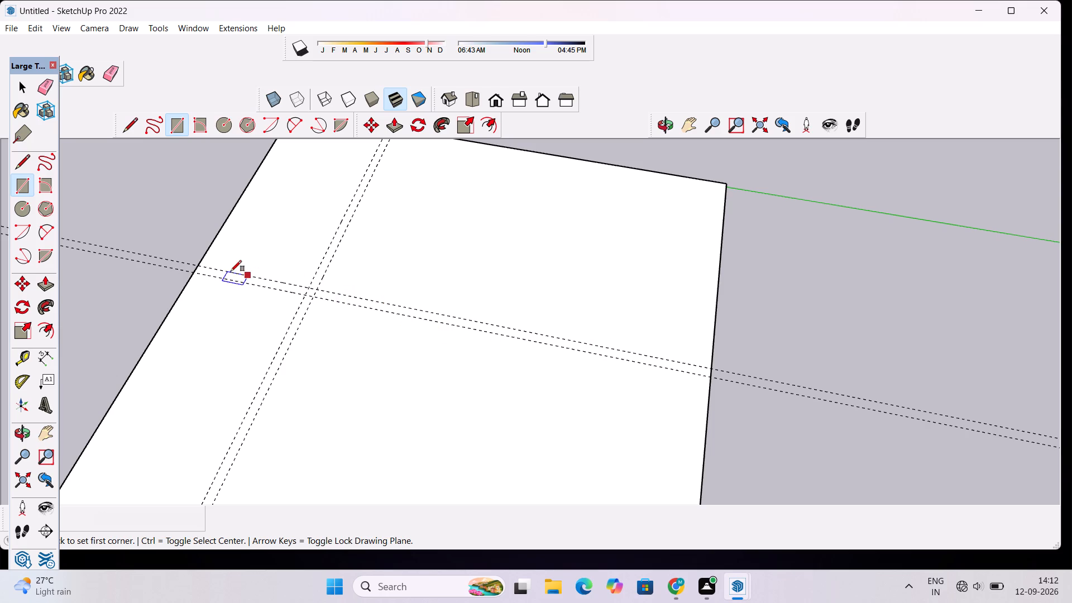
left_click(197, 265)
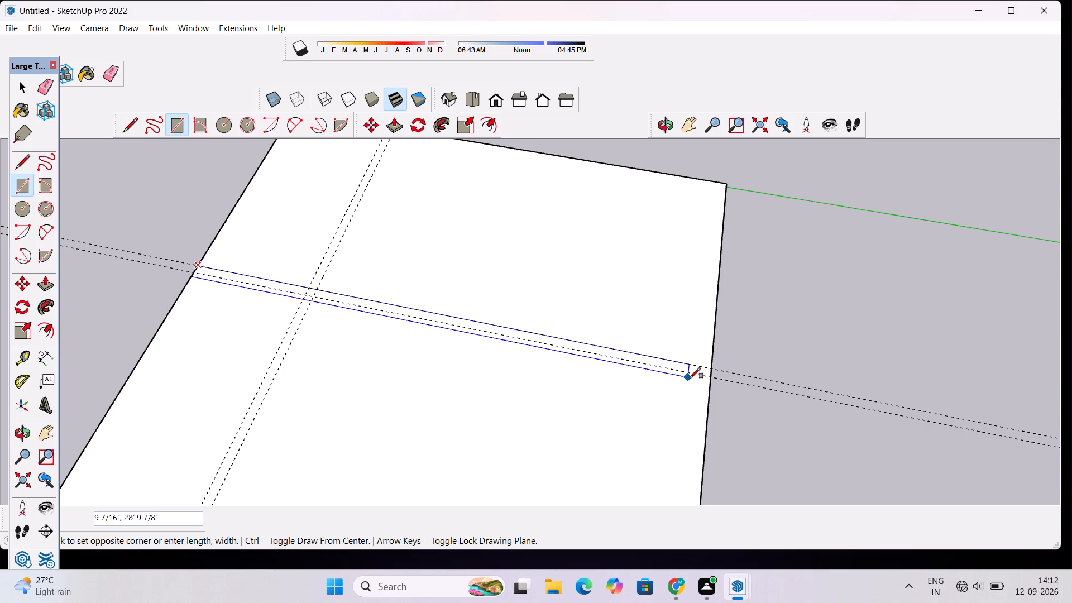
left_click(709, 379)
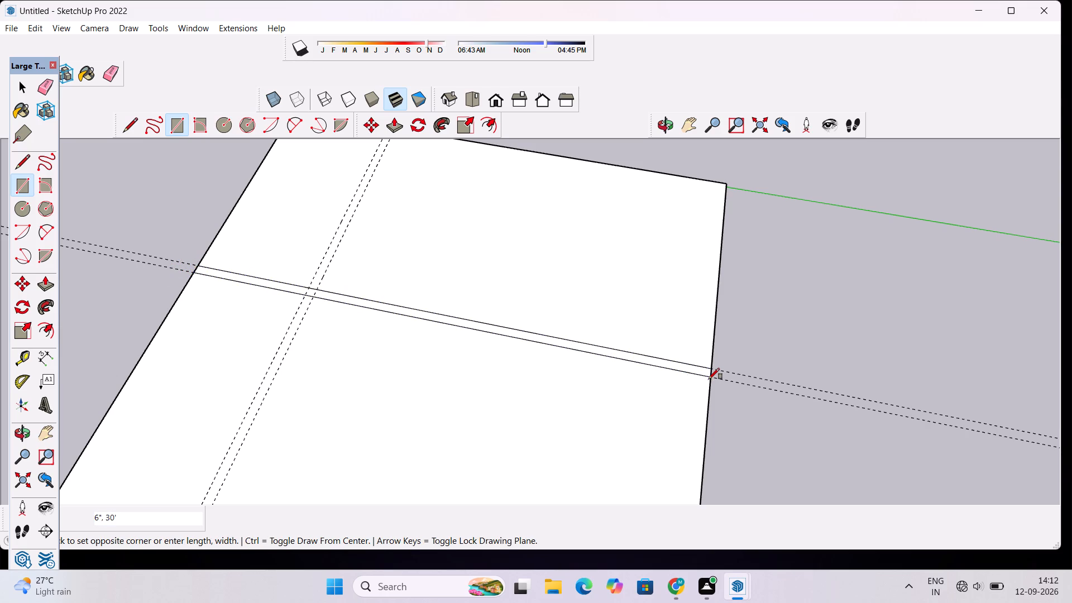
Draw a 6" by 30' rectangle between the front-to-back pair of guides on the slab's top face.
scroll(711, 385, "down", 6)
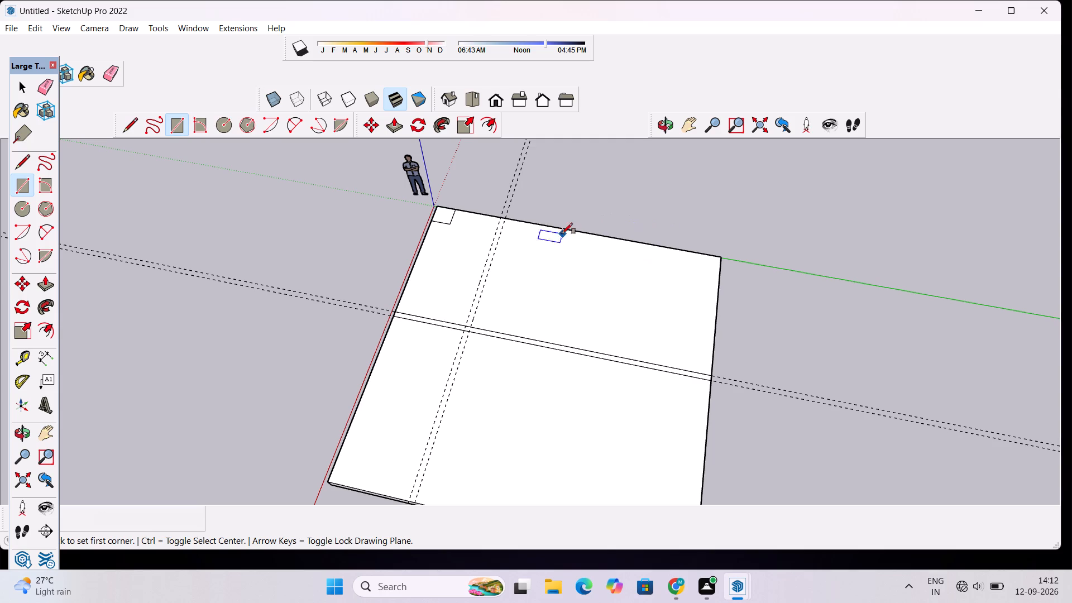
scroll(508, 218, "up", 6)
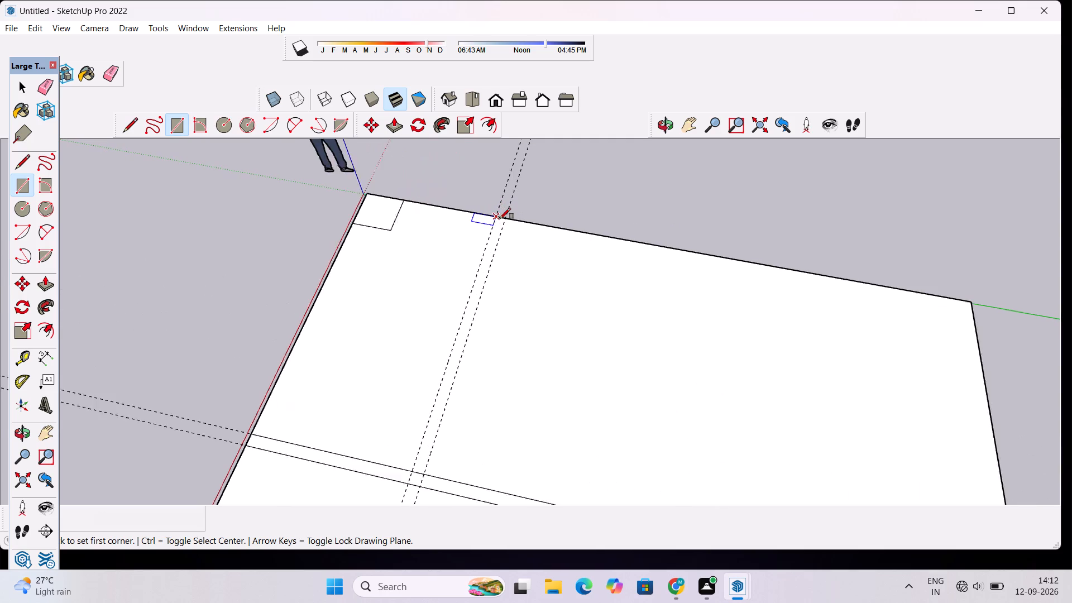
scroll(500, 219, "up", 2)
left_click(496, 218)
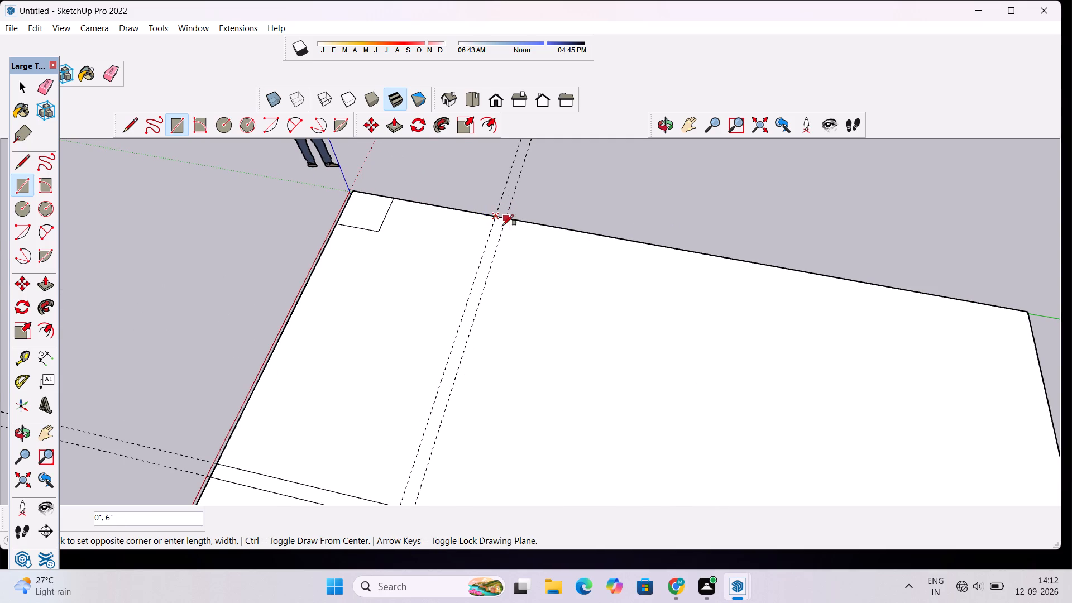
scroll(502, 226, "down", 16)
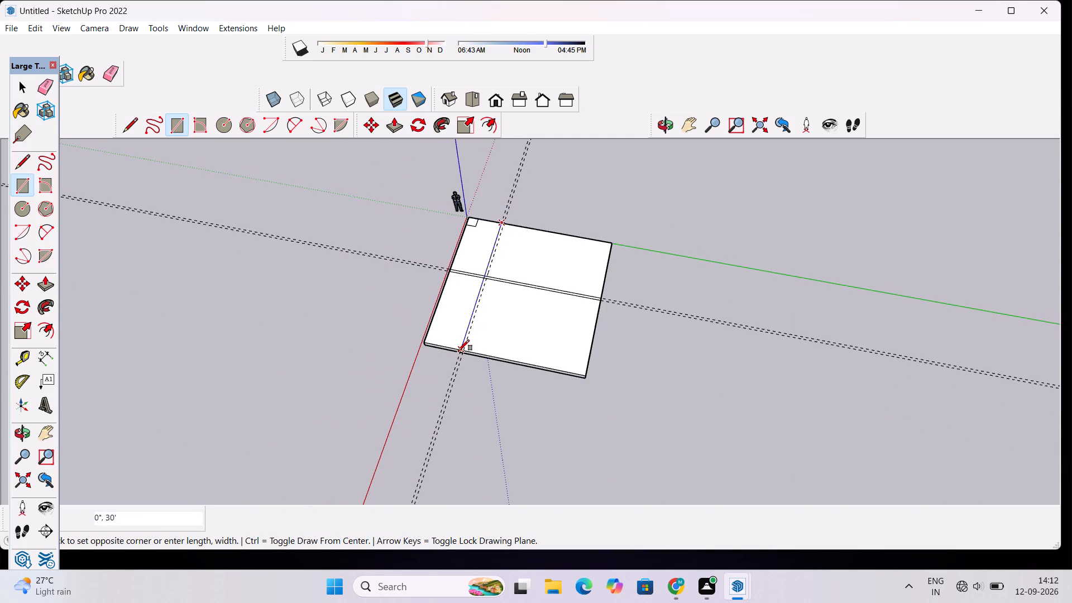
scroll(458, 351, "up", 15)
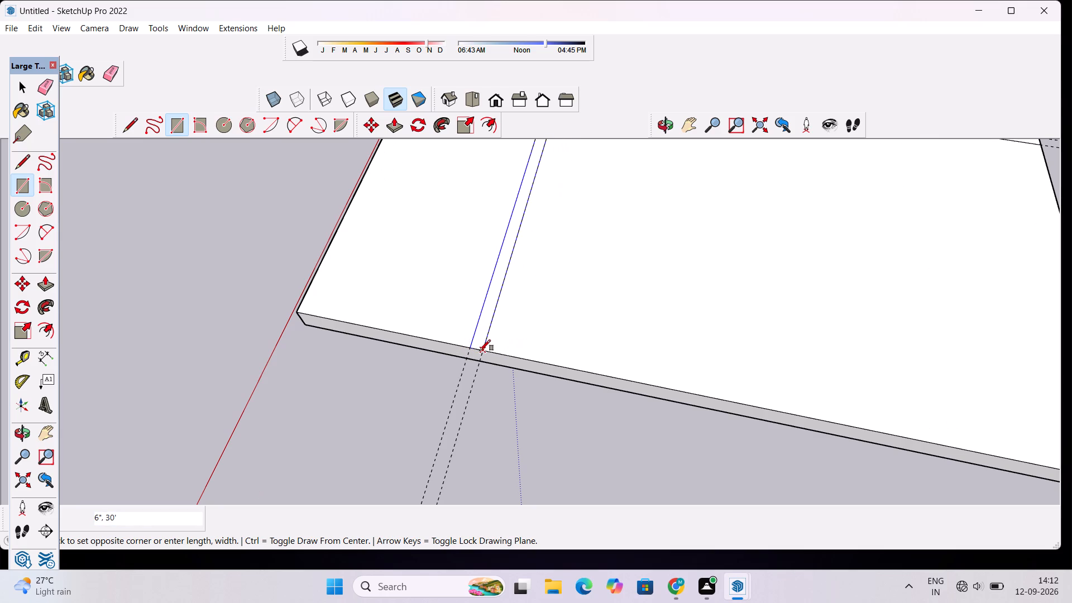
left_click(483, 351)
key("space")
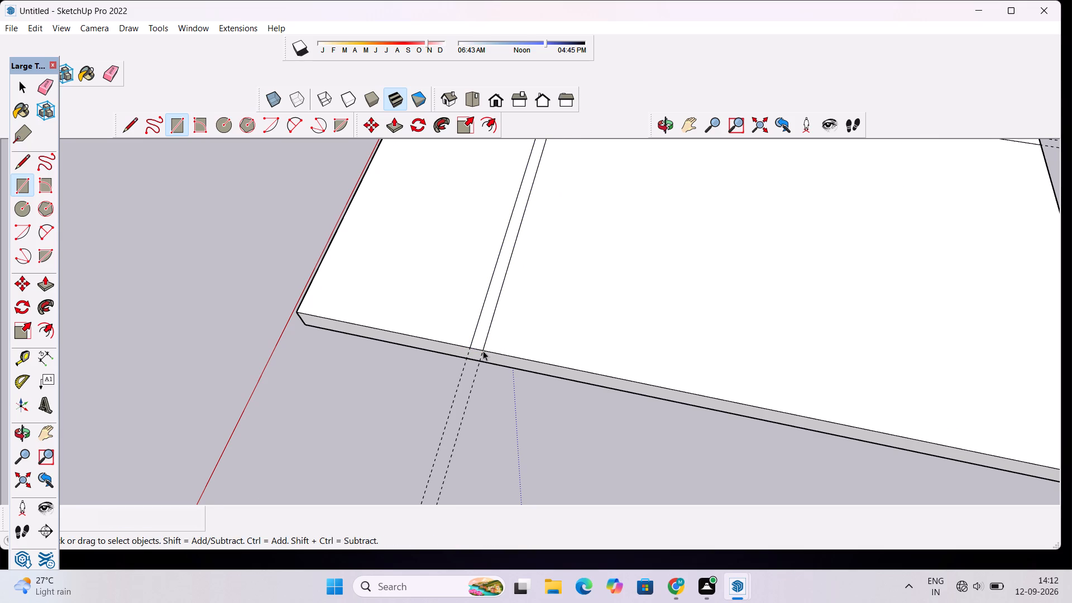
Erase both crossing pairs of construction guides, keeping the two strips drawn on the slab.
type("e")
left_click_drag(487, 376, 462, 381)
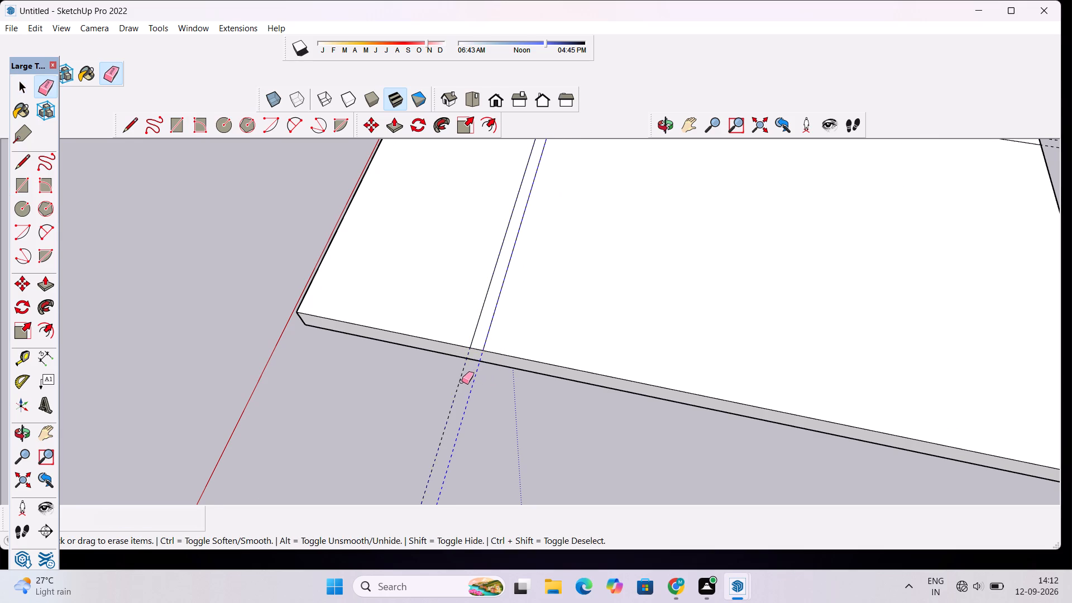
left_click_drag(462, 381, 457, 390)
scroll(463, 375, "down", 18)
left_click_drag(409, 277, 410, 284)
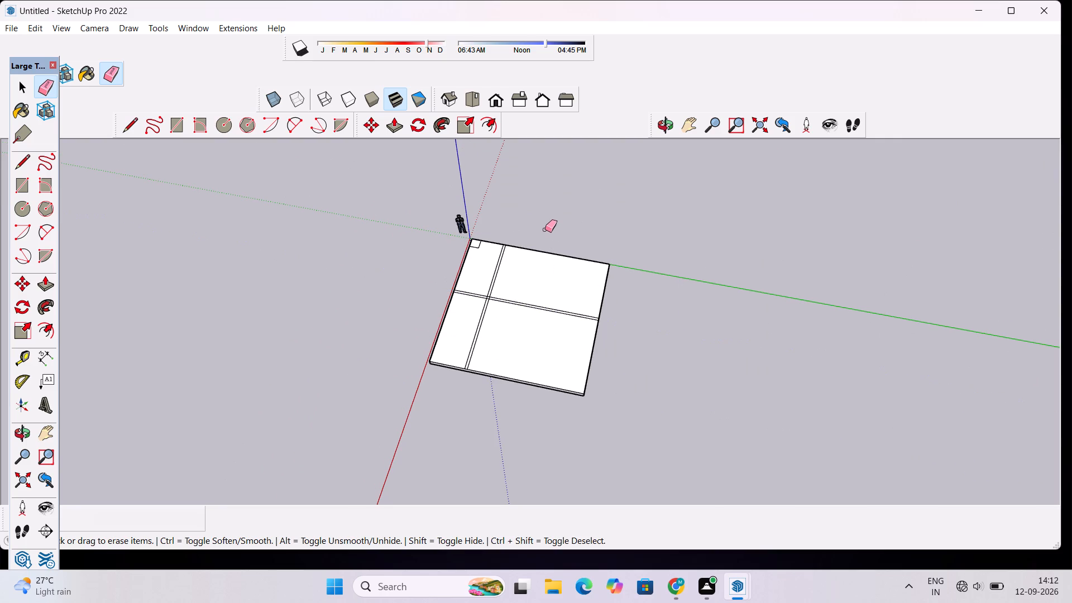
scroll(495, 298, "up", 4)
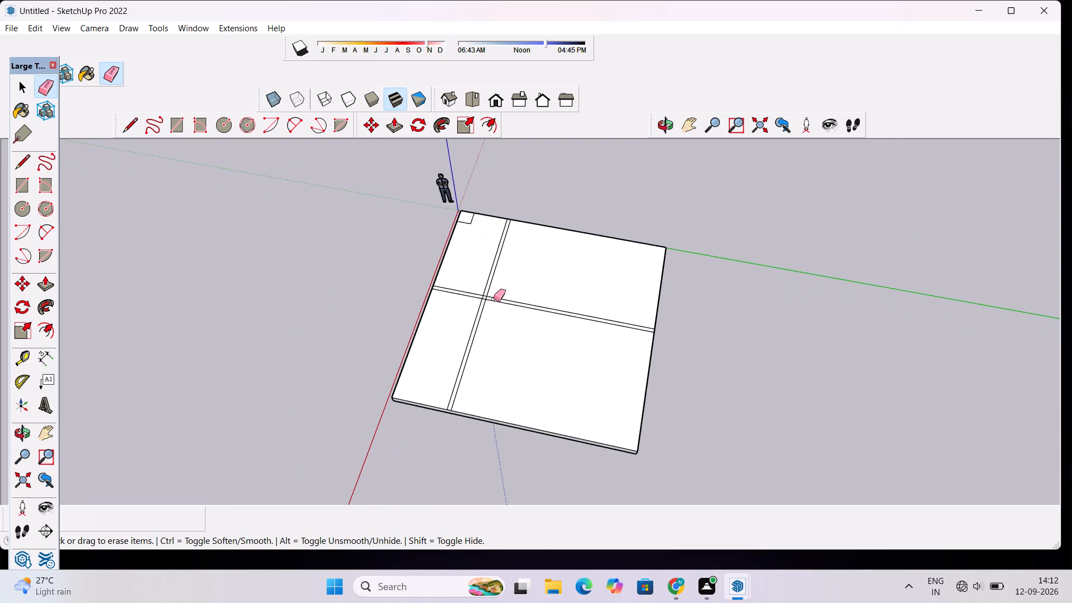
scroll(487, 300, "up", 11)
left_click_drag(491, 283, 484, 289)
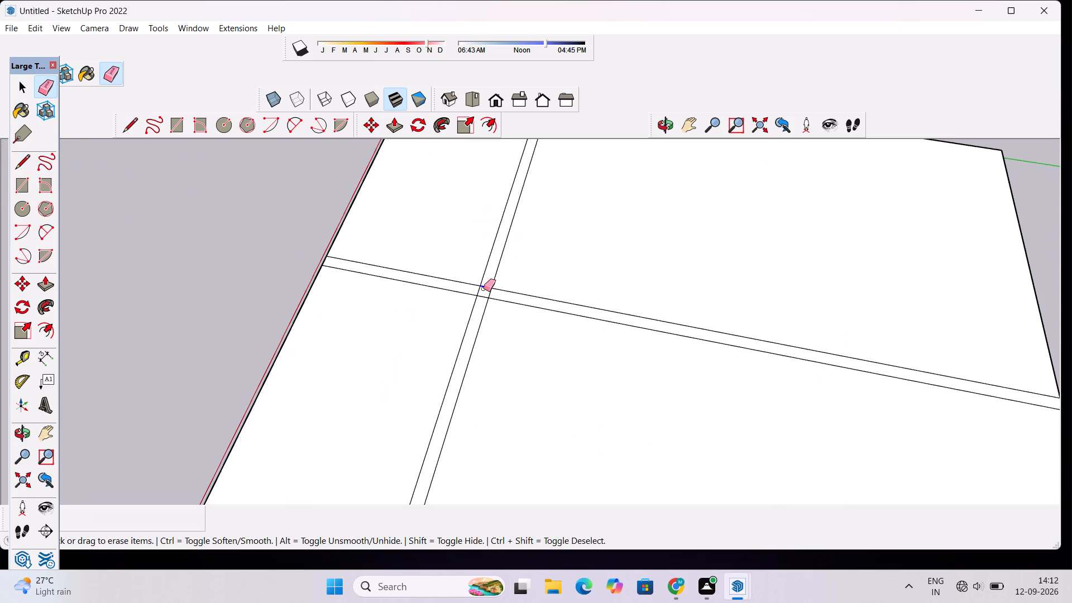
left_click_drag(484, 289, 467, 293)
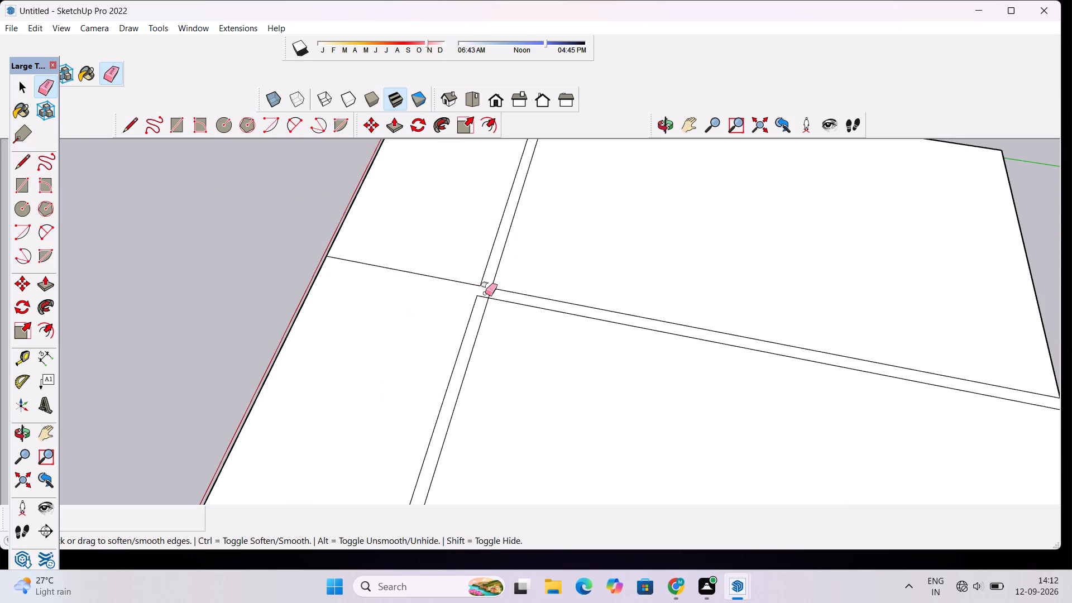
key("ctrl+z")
Erase the four short edge segments enclosing the small square where the two 6" strips cross.
left_click(486, 284)
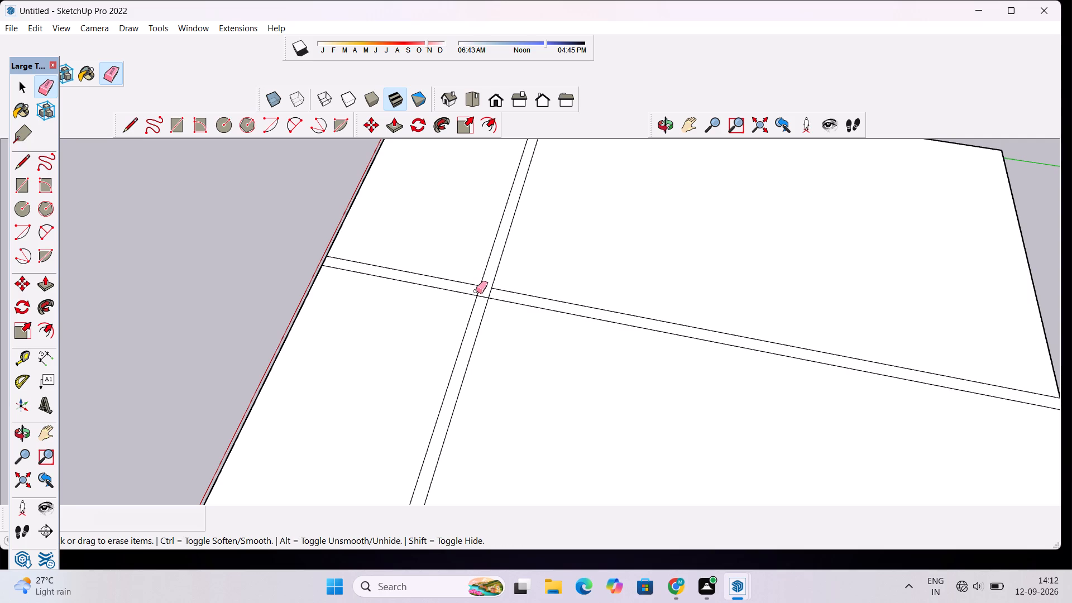
left_click(475, 291)
left_click(477, 292)
left_click(481, 296)
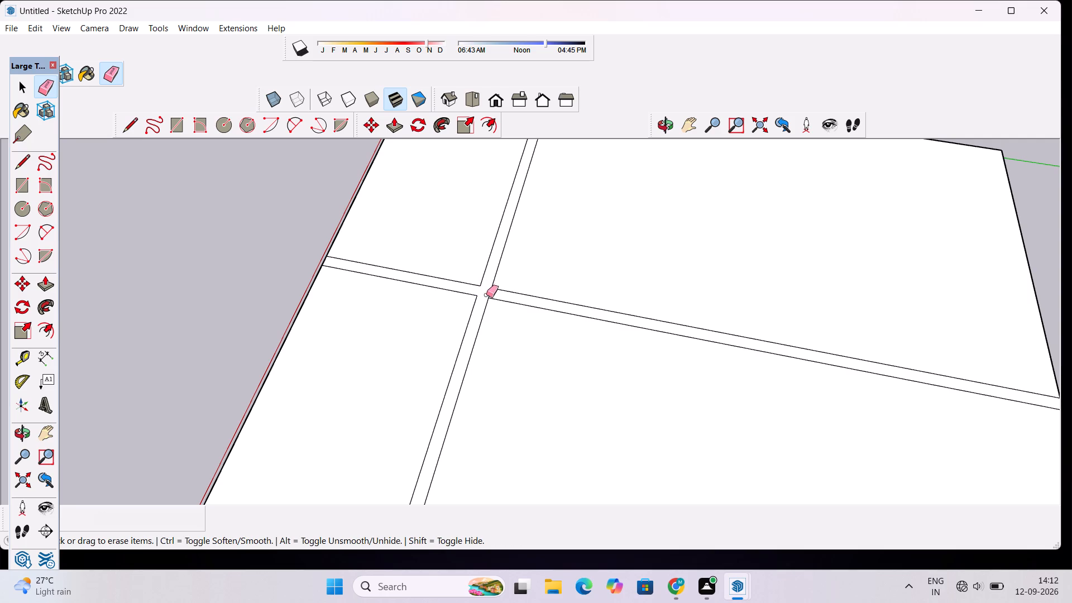
left_click(489, 293)
key("space")
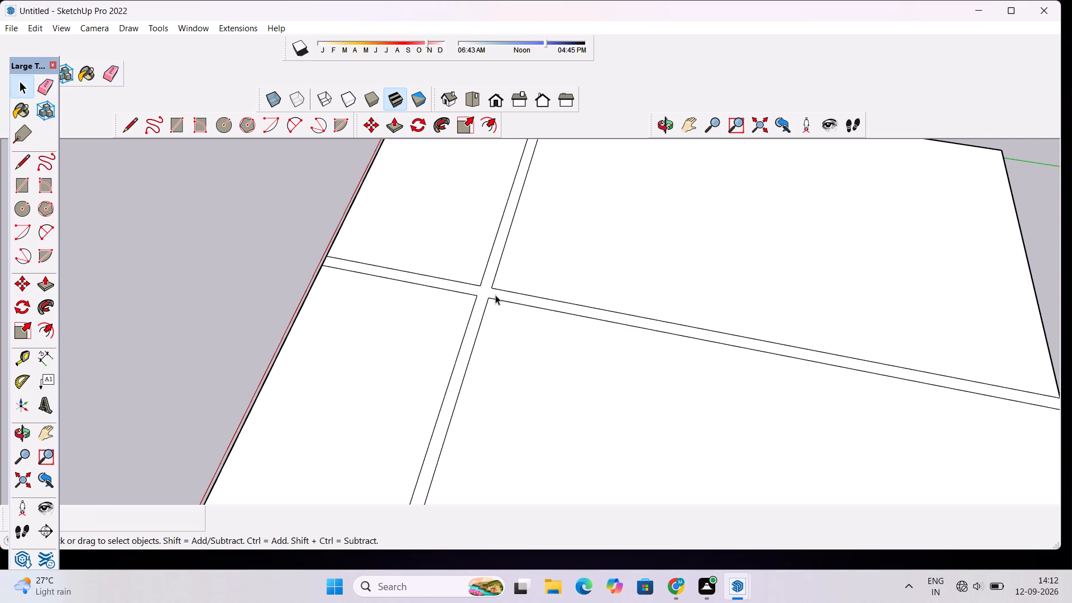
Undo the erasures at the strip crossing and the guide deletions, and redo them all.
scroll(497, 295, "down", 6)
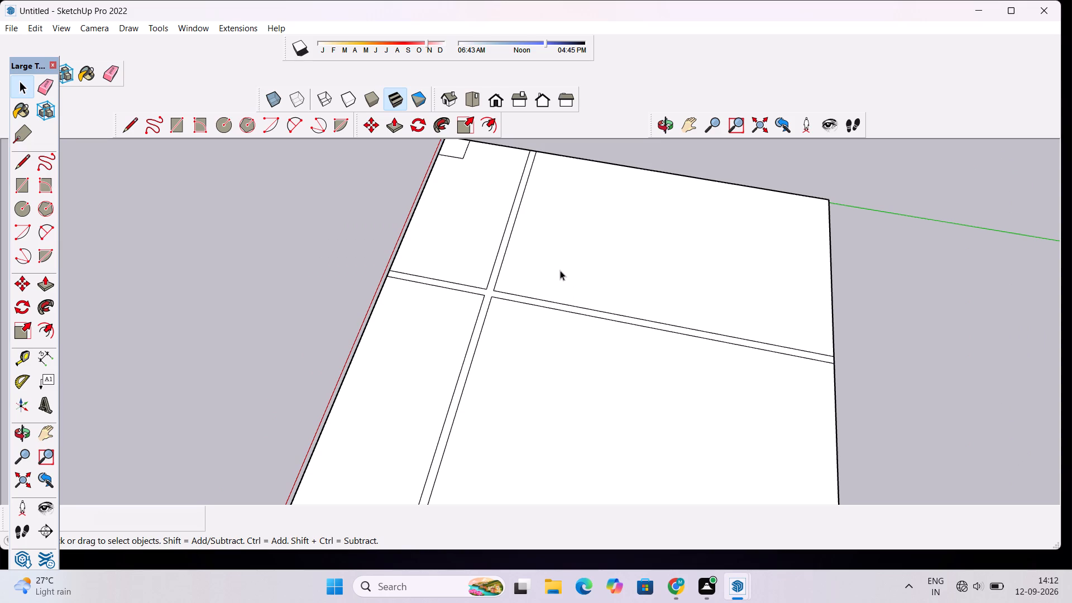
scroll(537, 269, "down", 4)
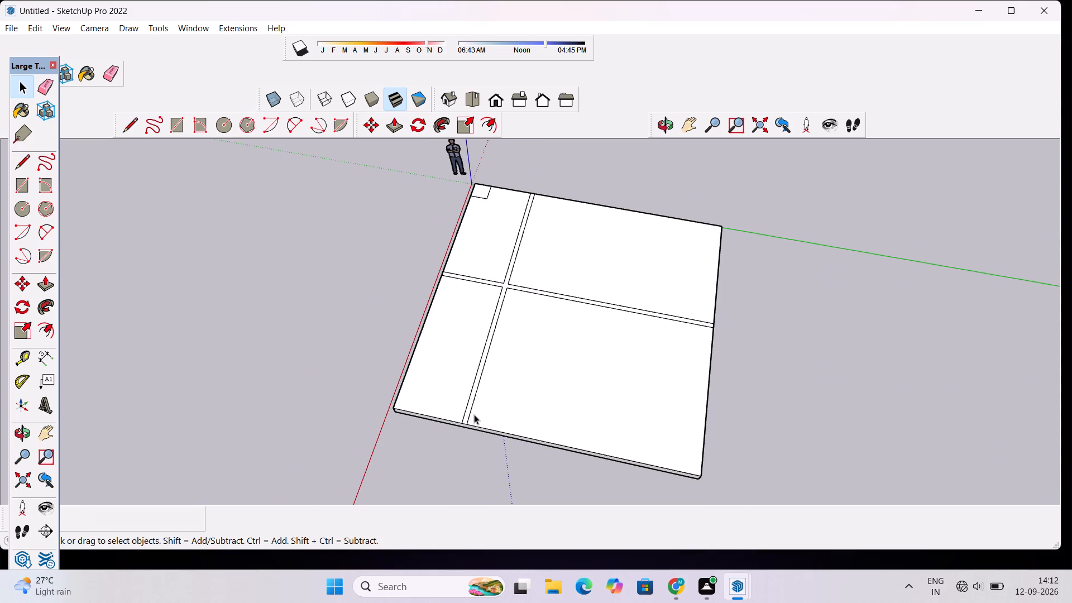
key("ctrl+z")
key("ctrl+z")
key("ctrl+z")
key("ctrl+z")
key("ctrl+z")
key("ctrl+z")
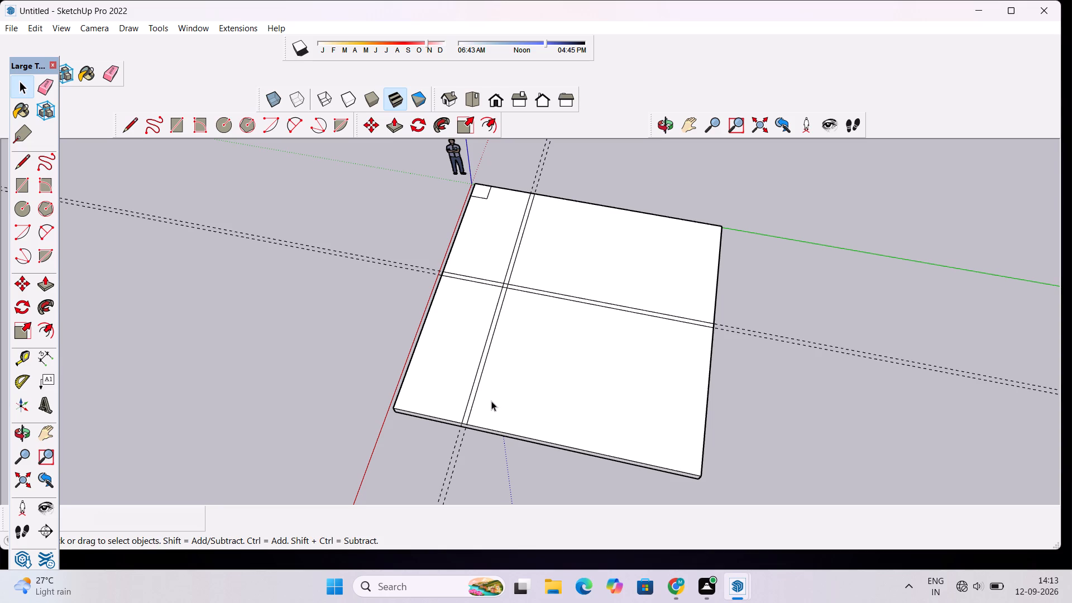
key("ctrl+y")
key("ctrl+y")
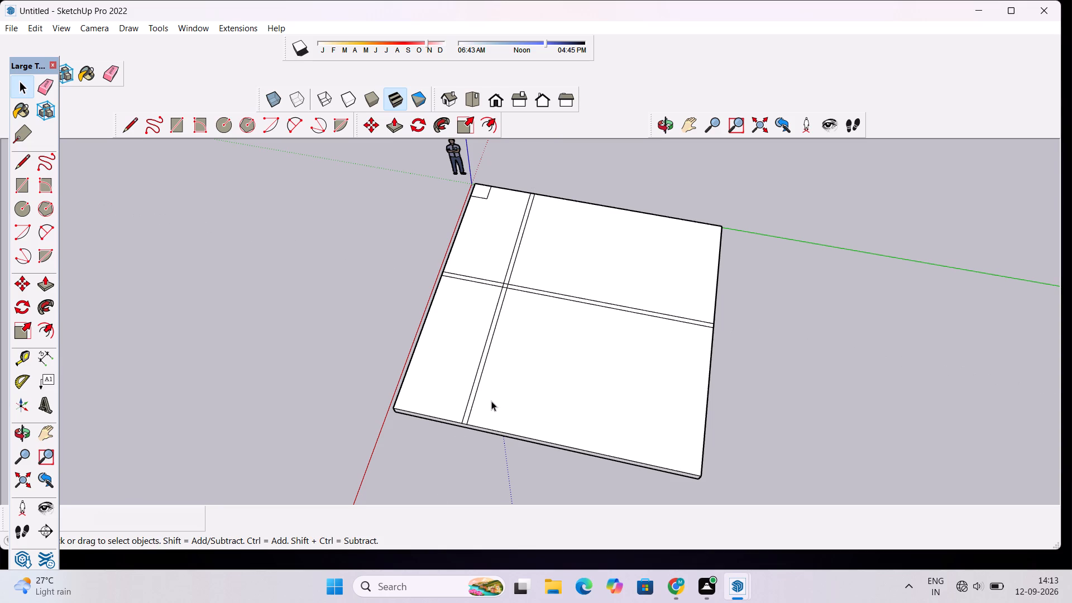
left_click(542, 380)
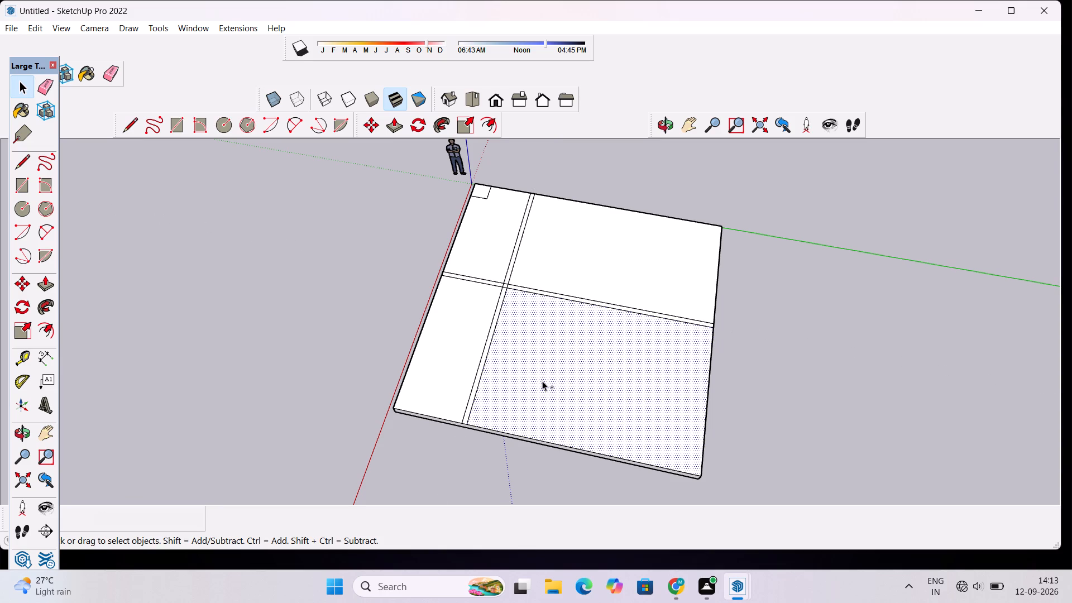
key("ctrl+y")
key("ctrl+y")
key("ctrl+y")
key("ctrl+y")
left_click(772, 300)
Place guides 1' inside the slab's edge along the green axis and its edge opposite the red axis.
scroll(554, 298, "up", 3)
scroll(551, 265, "down", 2)
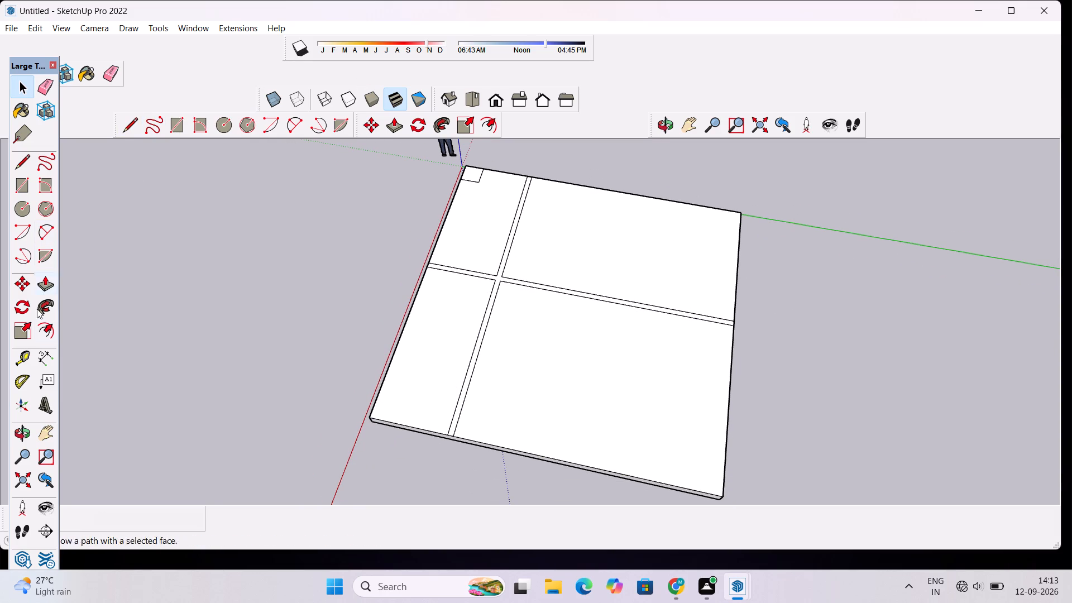
left_click(20, 366)
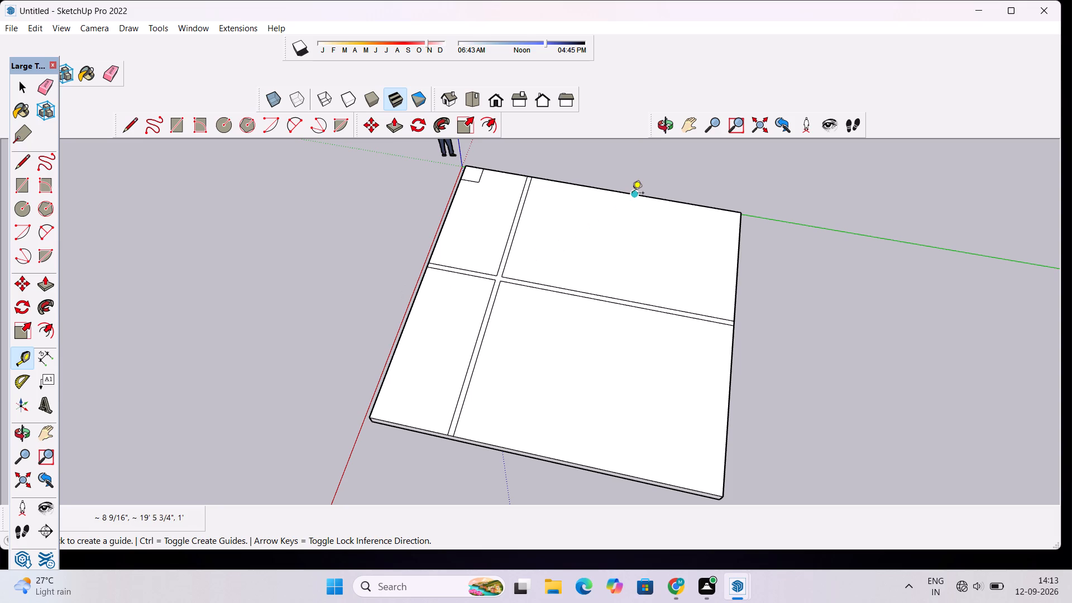
left_click(635, 197)
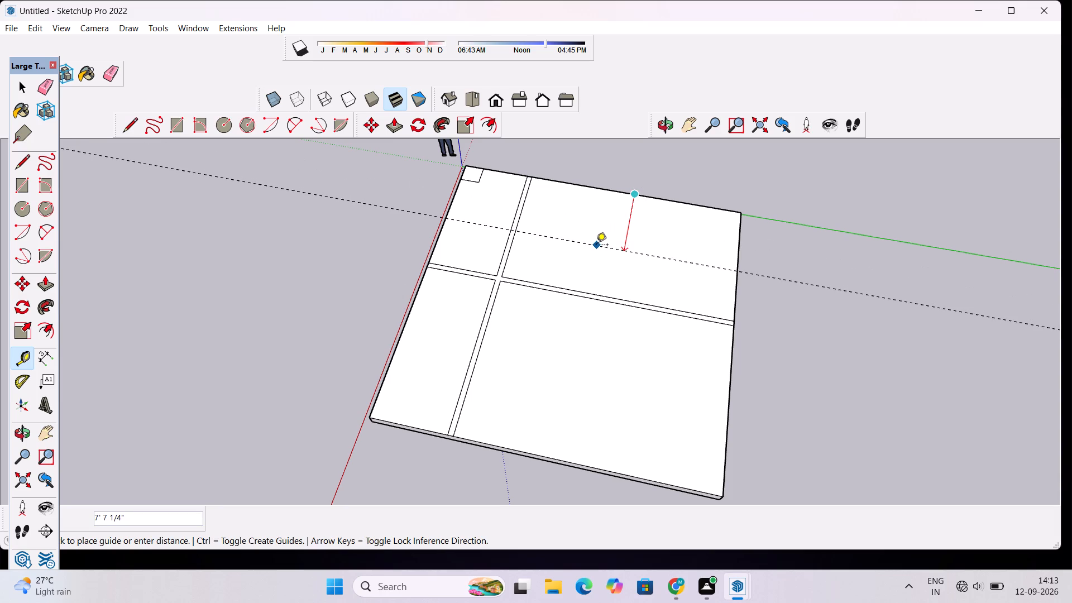
type("1'")
key("Return")
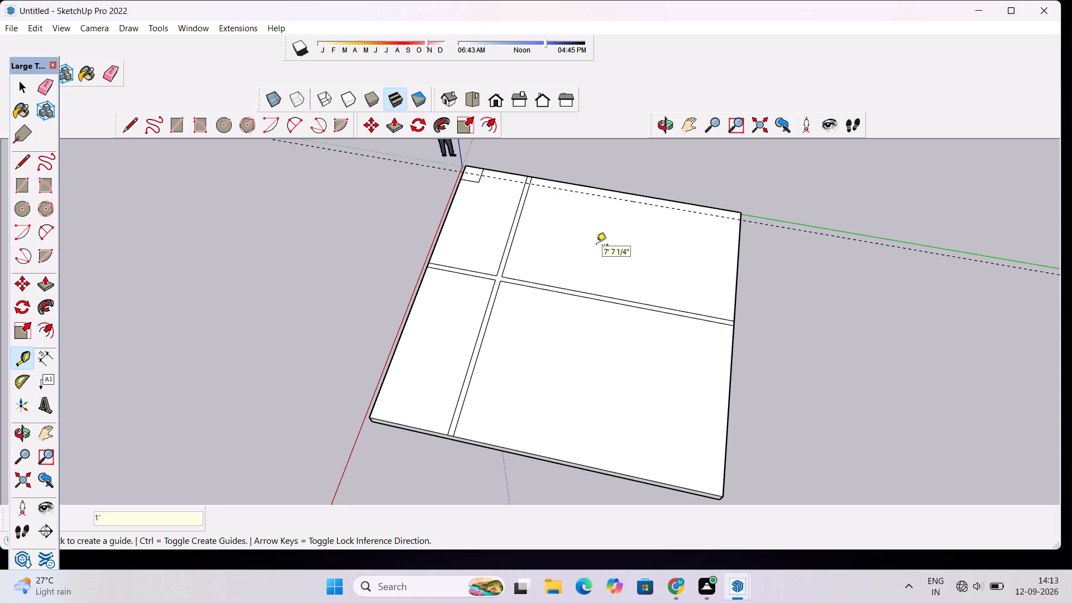
left_click(738, 279)
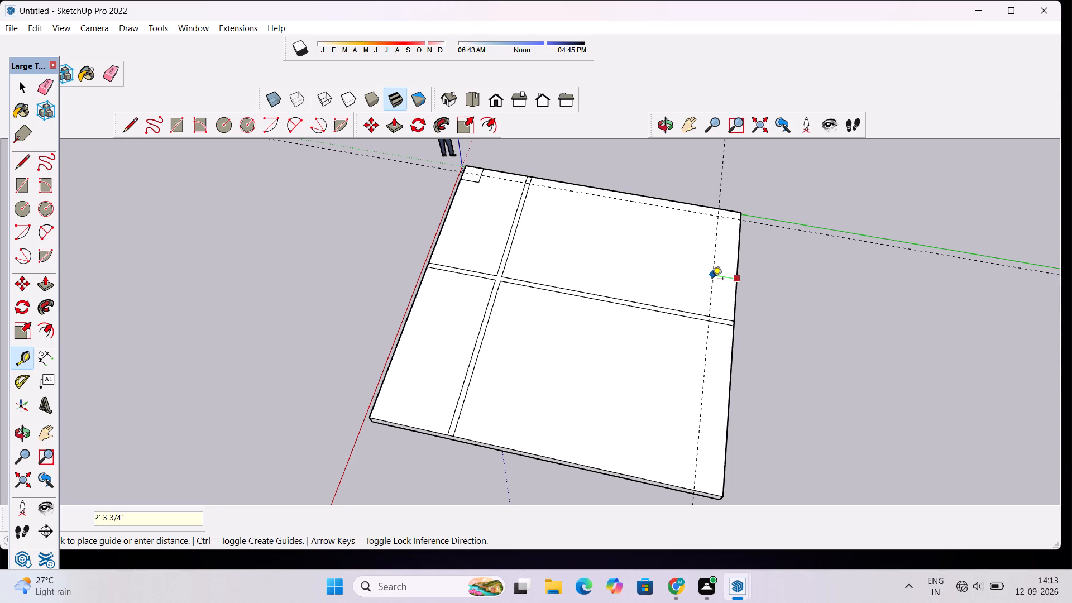
type("1'")
key("Return")
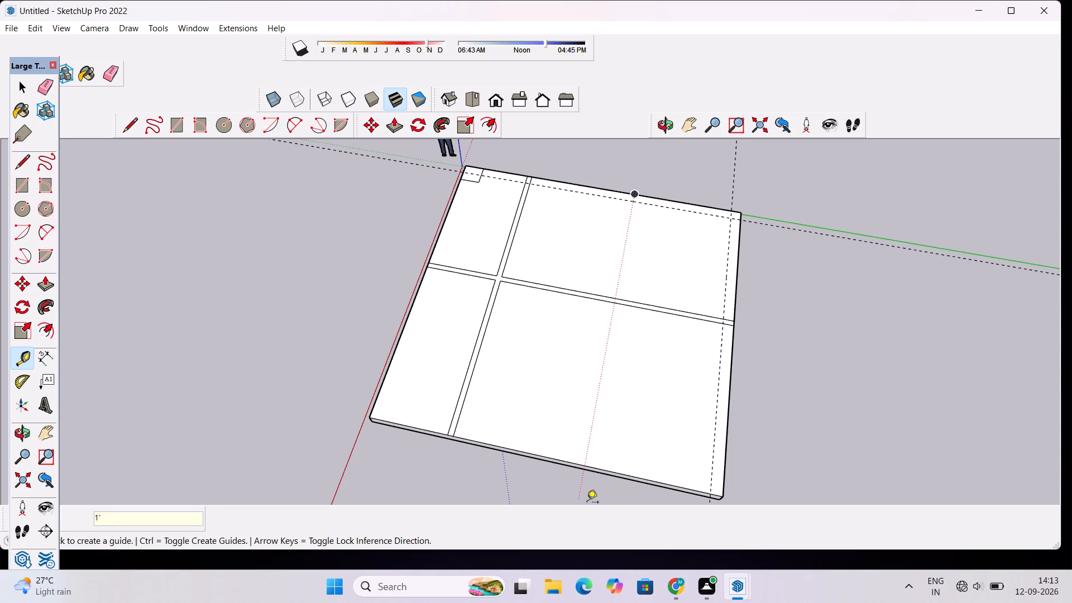
Place guides 1' inside the slab's edge opposite the green axis and its edge along the red axis.
left_click(585, 468)
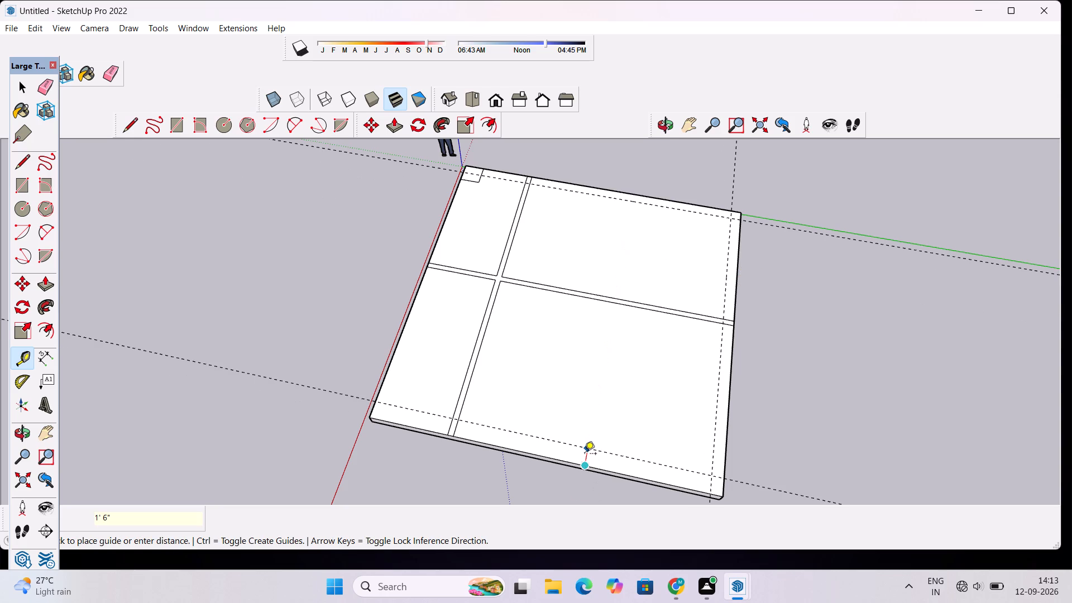
type("1'")
key("Return")
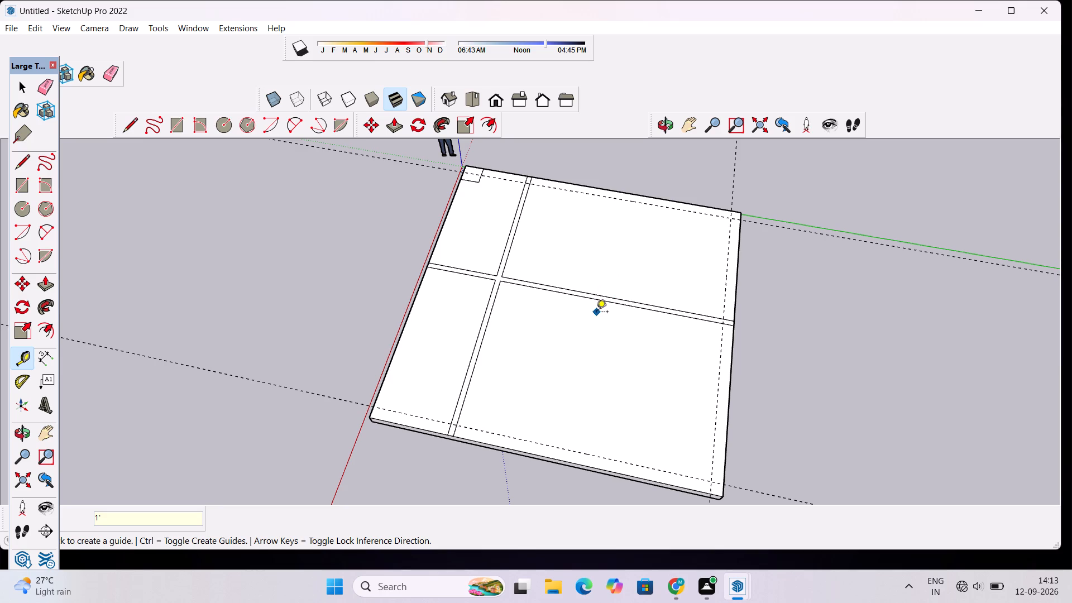
key("space")
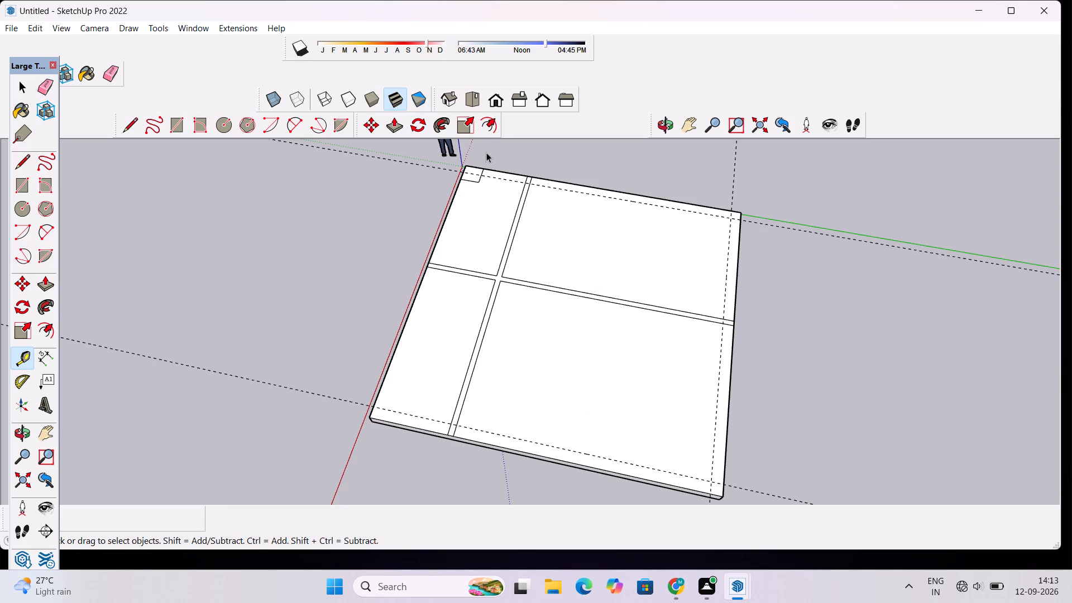
key("t")
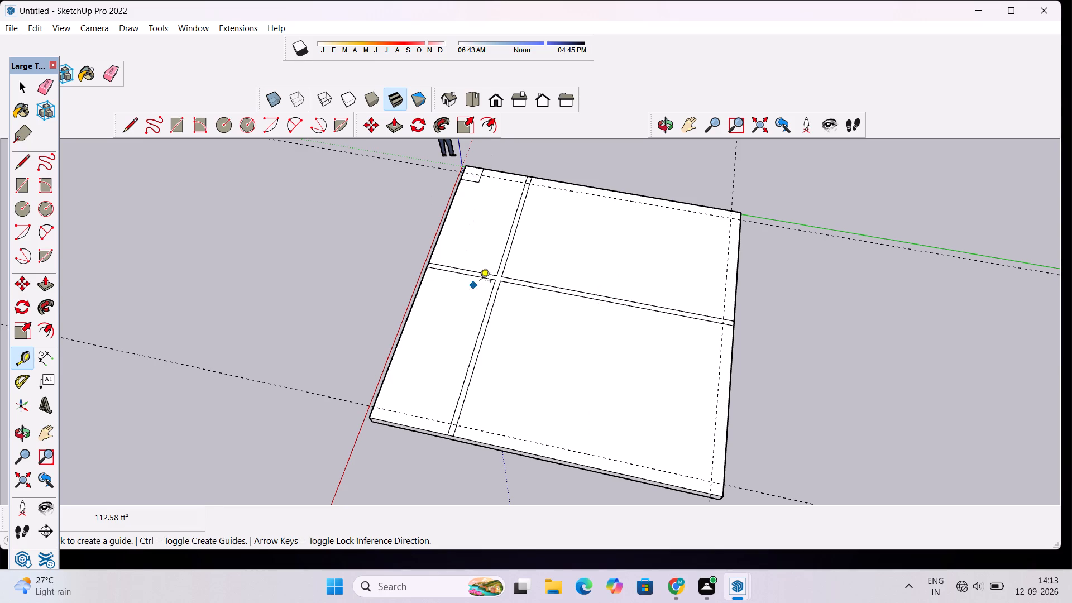
left_click(407, 329)
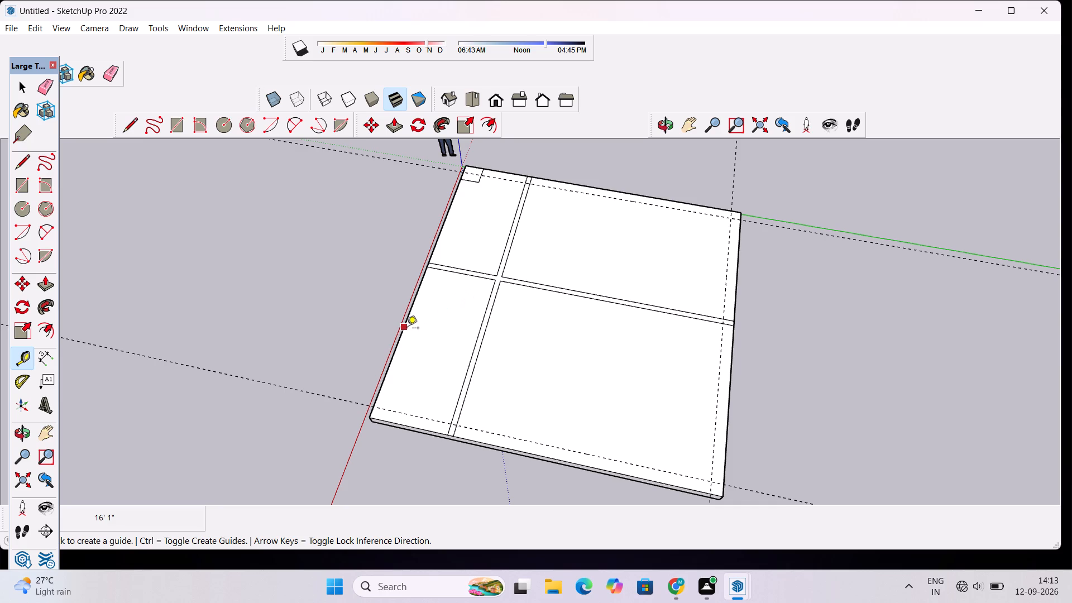
type("1'")
key("Return")
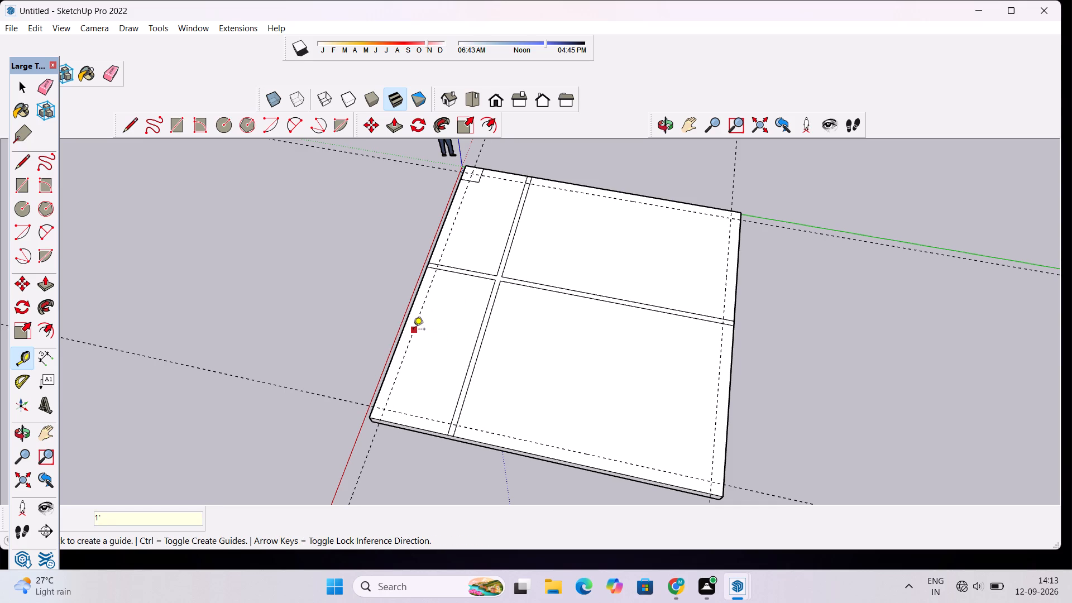
scroll(413, 330, "down", 5)
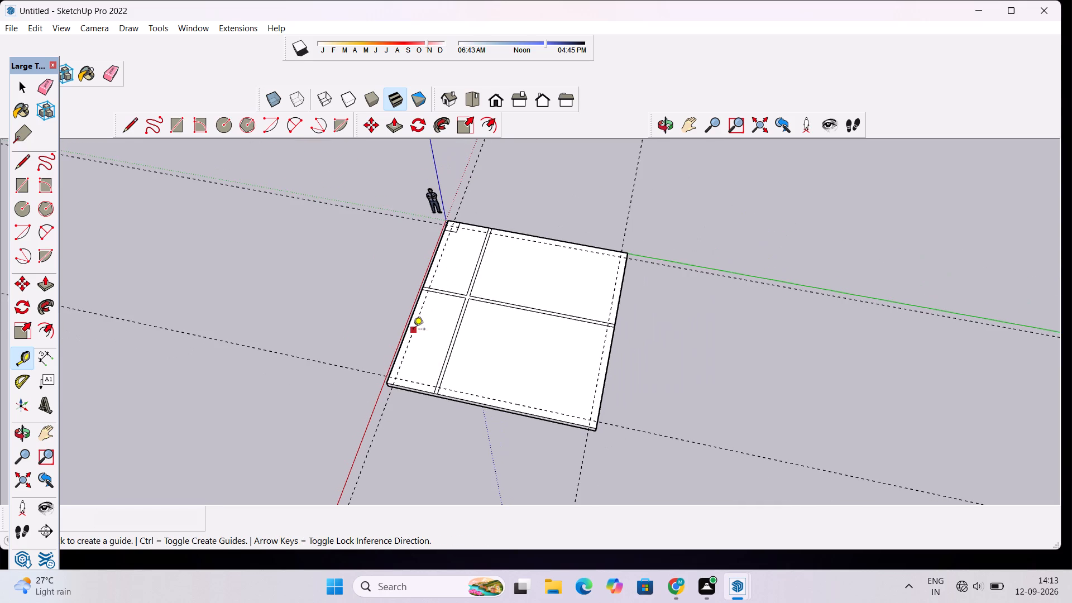
Draw a 15' 1" line along the guide beside the red axis, from the crossing strip to the far corner guide intersection.
key("space")
scroll(355, 330, "up", 3)
key("r")
key("space")
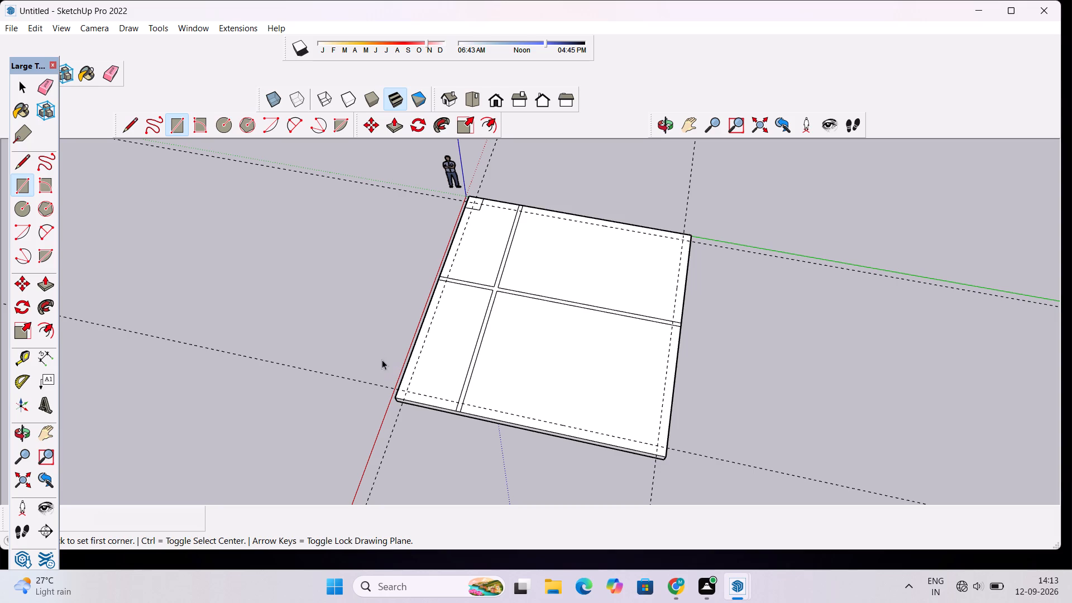
key("l")
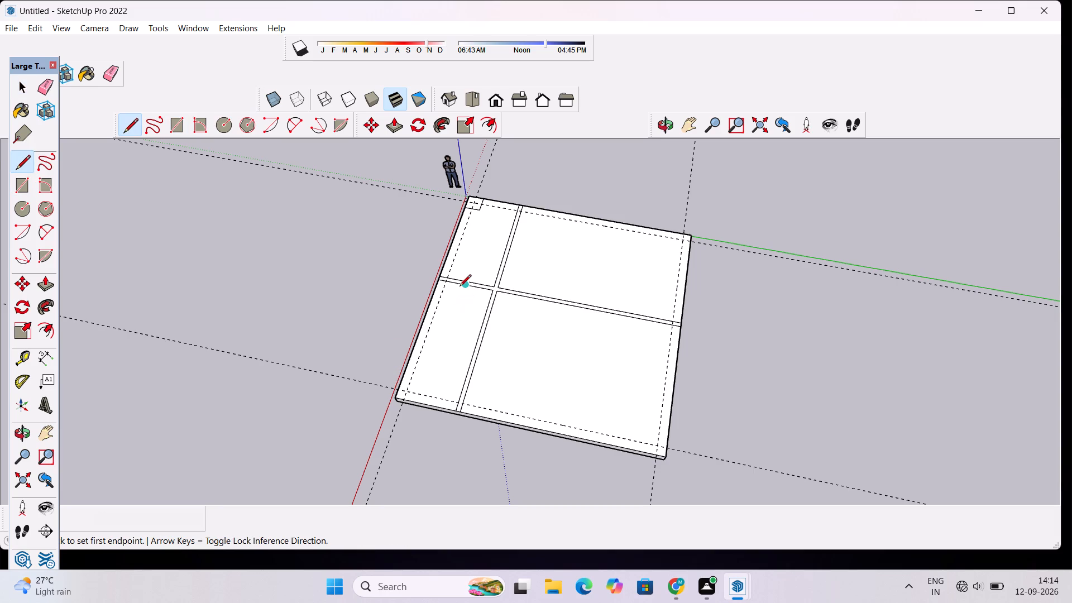
scroll(434, 289, "up", 9)
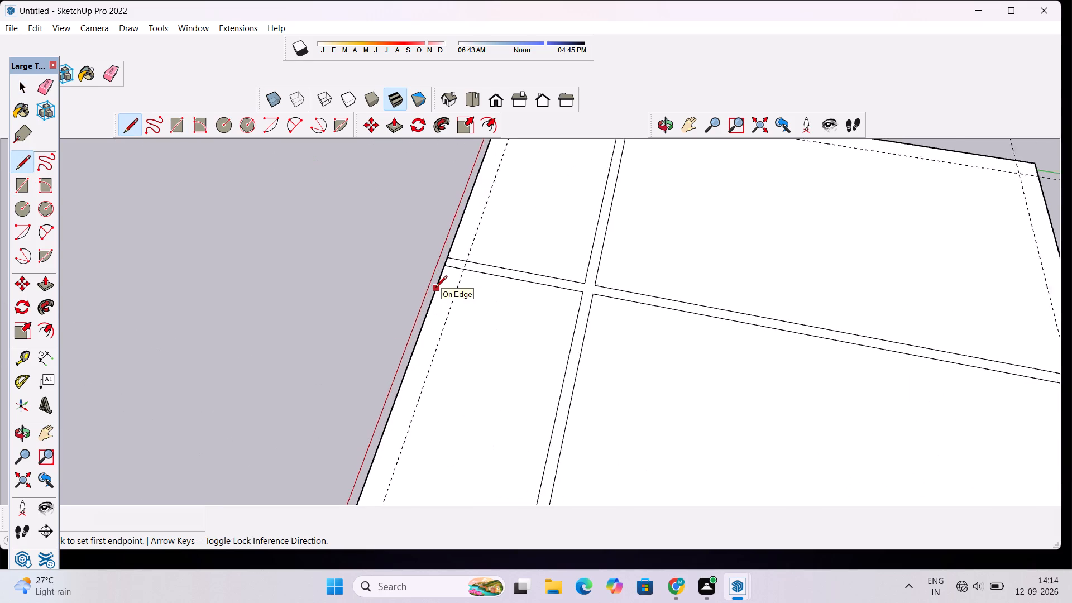
scroll(435, 288, "up", 2)
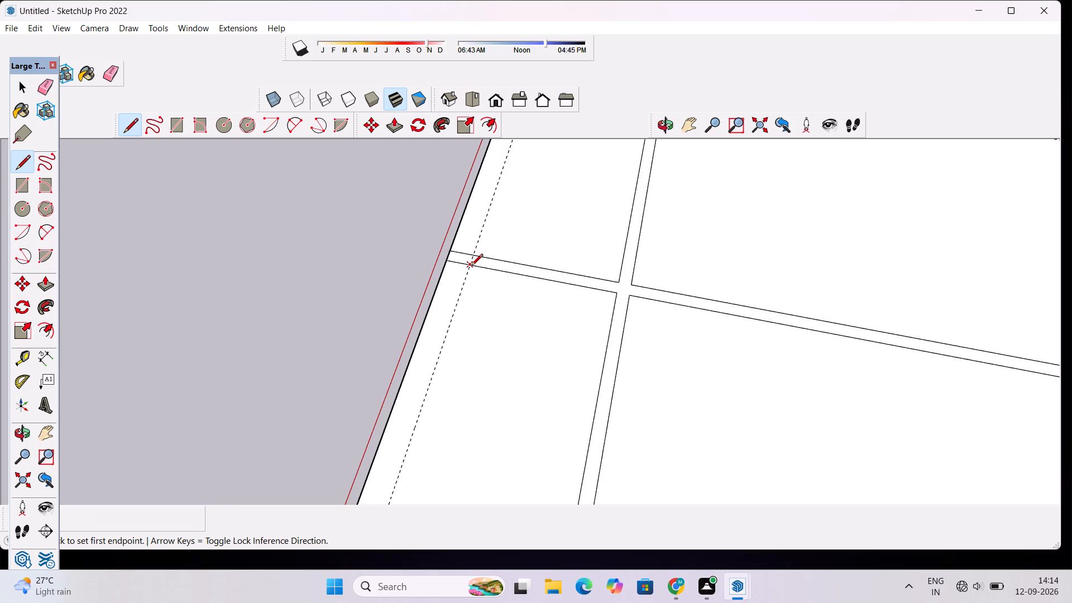
left_click(471, 266)
scroll(471, 266, "down", 16)
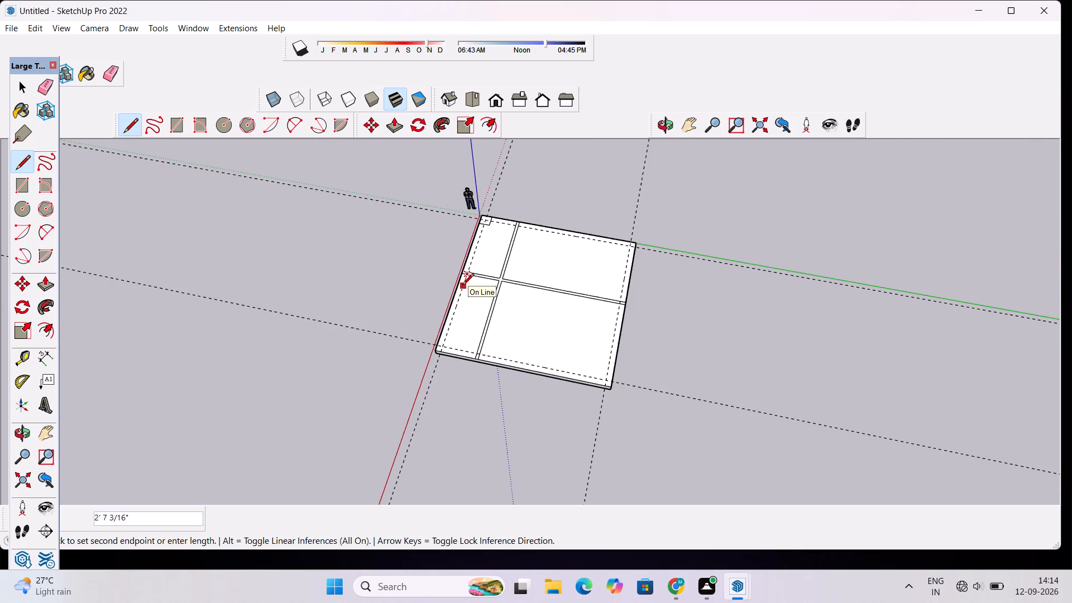
scroll(431, 363, "up", 7)
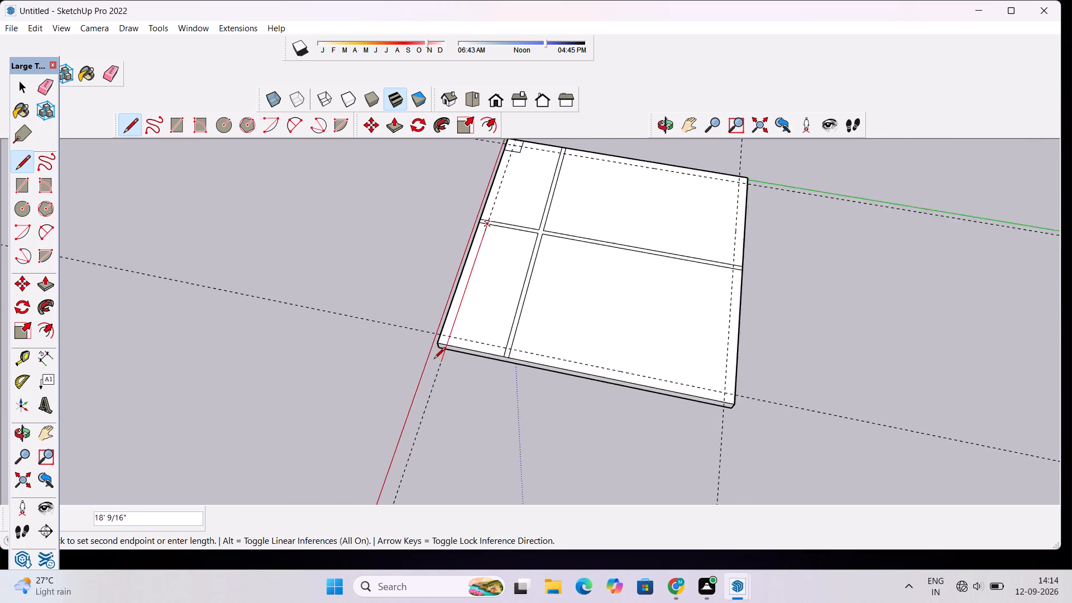
scroll(434, 360, "up", 10)
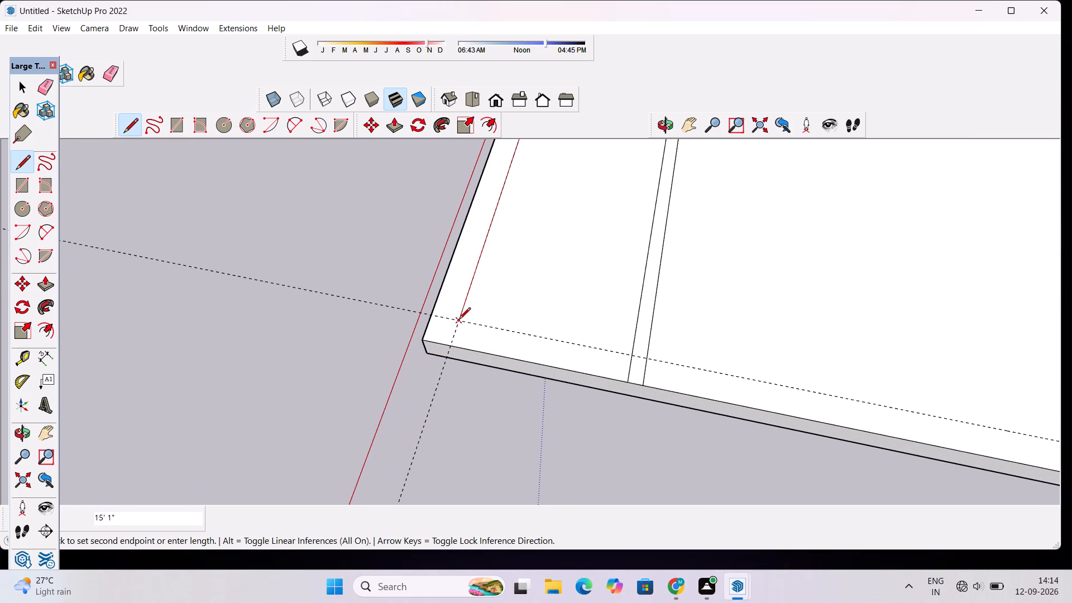
left_click(459, 320)
Continue with two 28' lines along the guides inside the slab edges opposite the green axis and opposite the red axis.
scroll(459, 320, "down", 15)
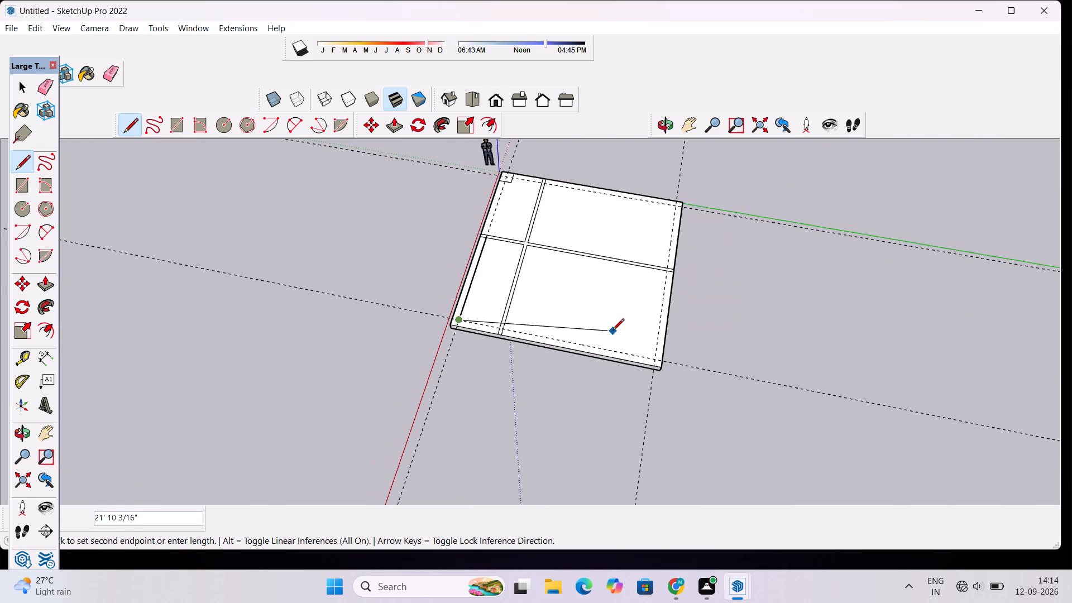
scroll(660, 353, "up", 9)
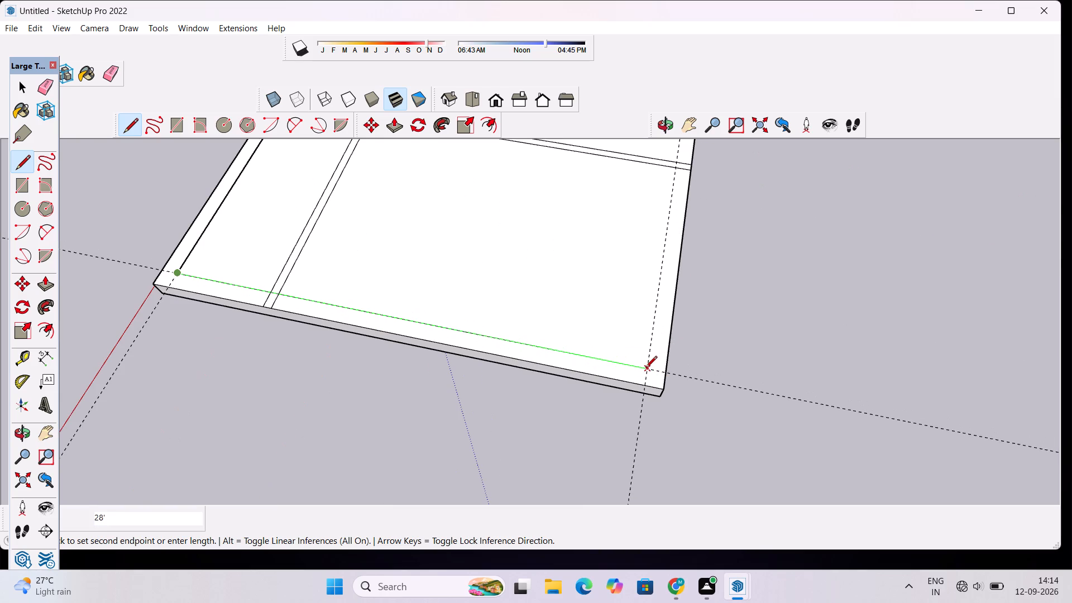
left_click(645, 370)
scroll(647, 362, "down", 9)
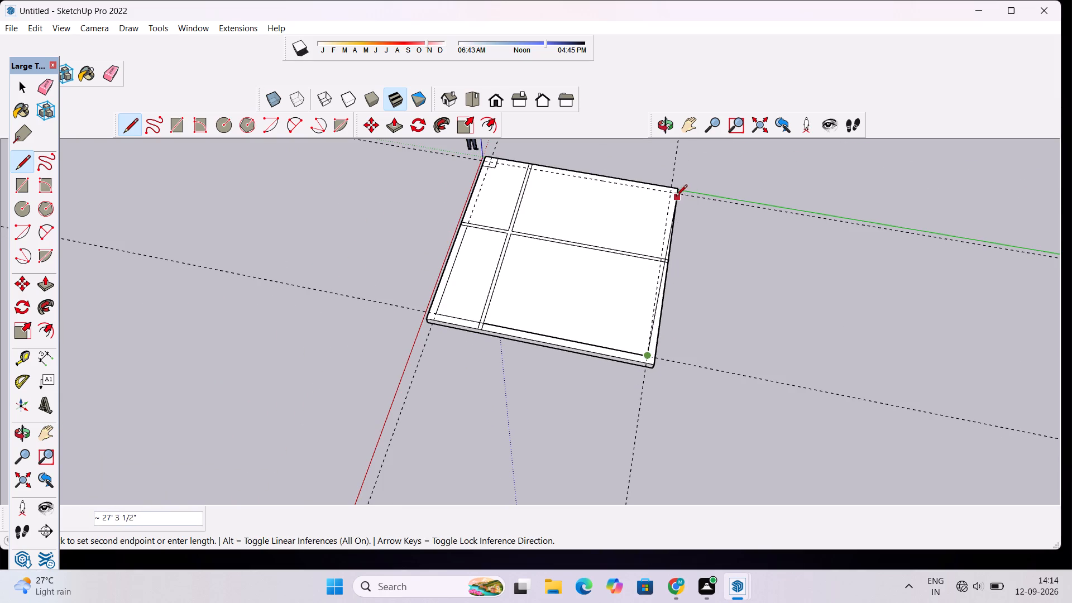
scroll(671, 192, "up", 8)
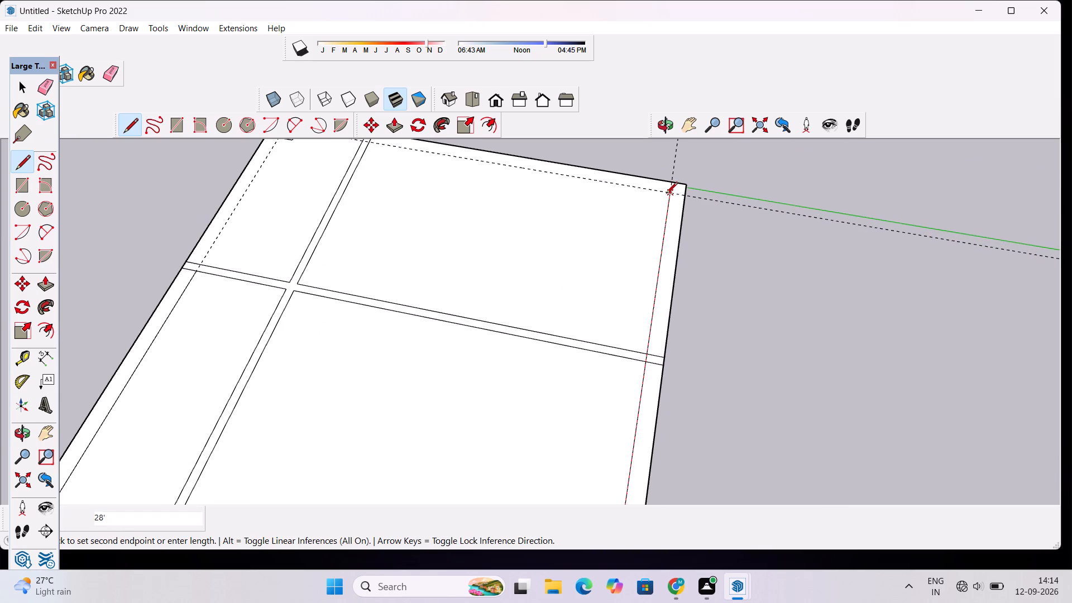
left_click(668, 193)
Draw a 26' 11 1/2" line along the guide beside the green axis, ending at the small corner square's edge.
scroll(627, 222, "down", 11)
scroll(513, 192, "up", 5)
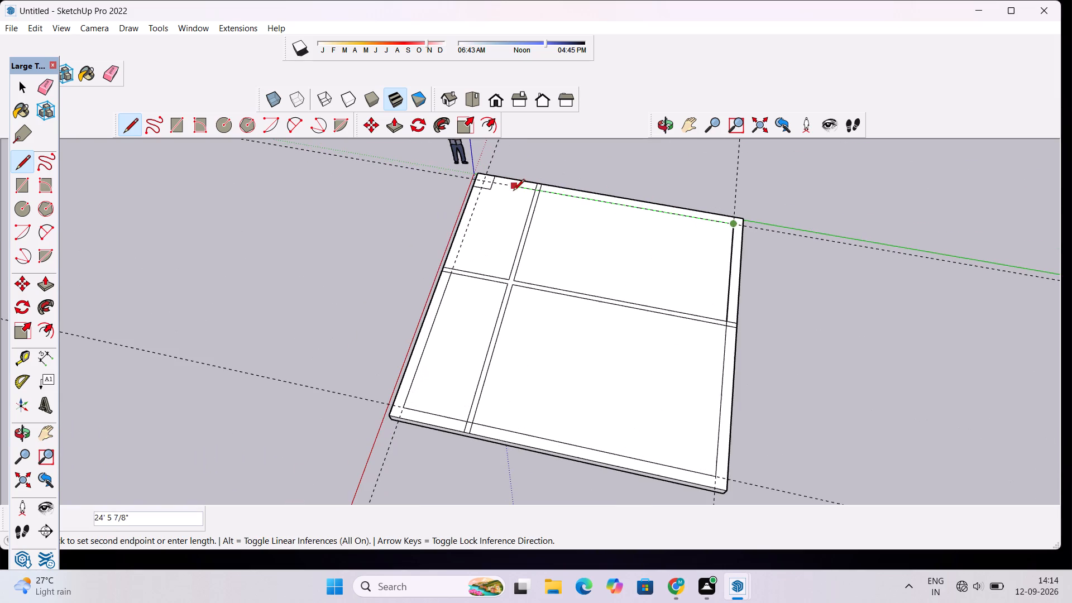
scroll(489, 187, "up", 7)
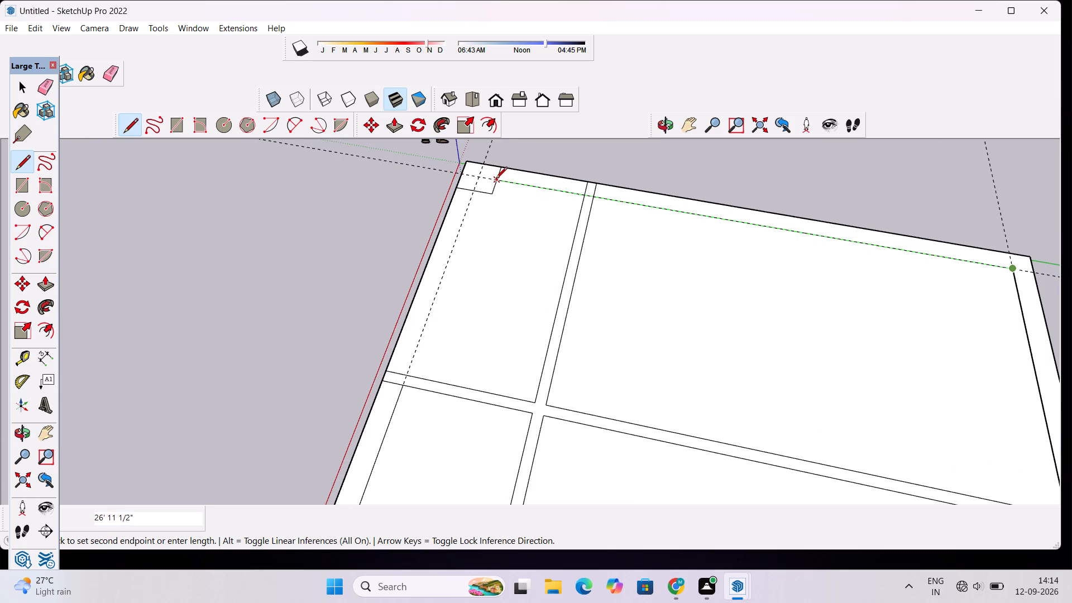
left_click(496, 179)
left_click(472, 191)
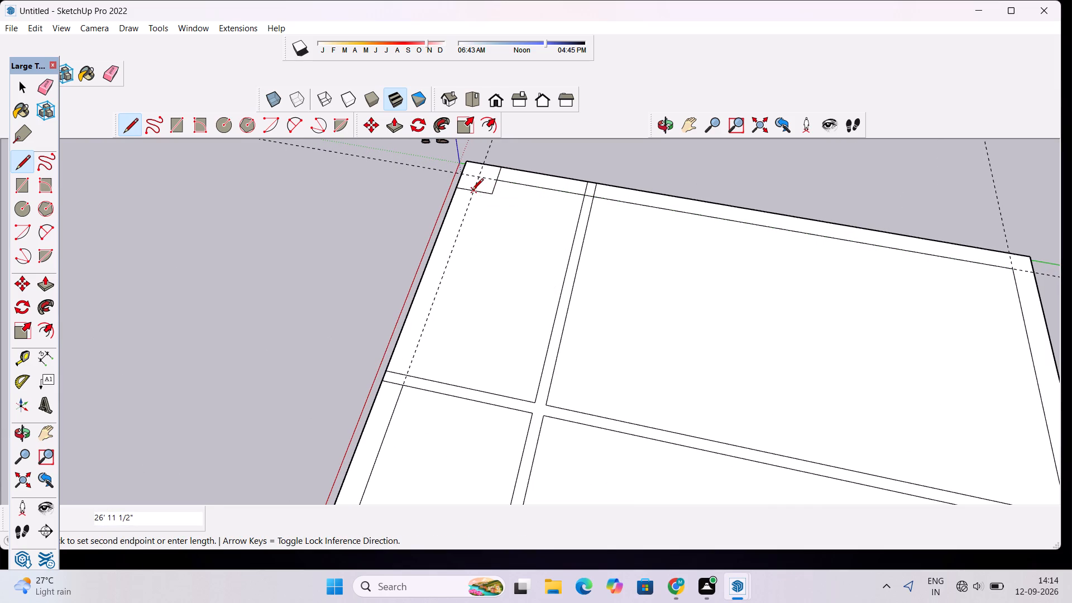
key("space")
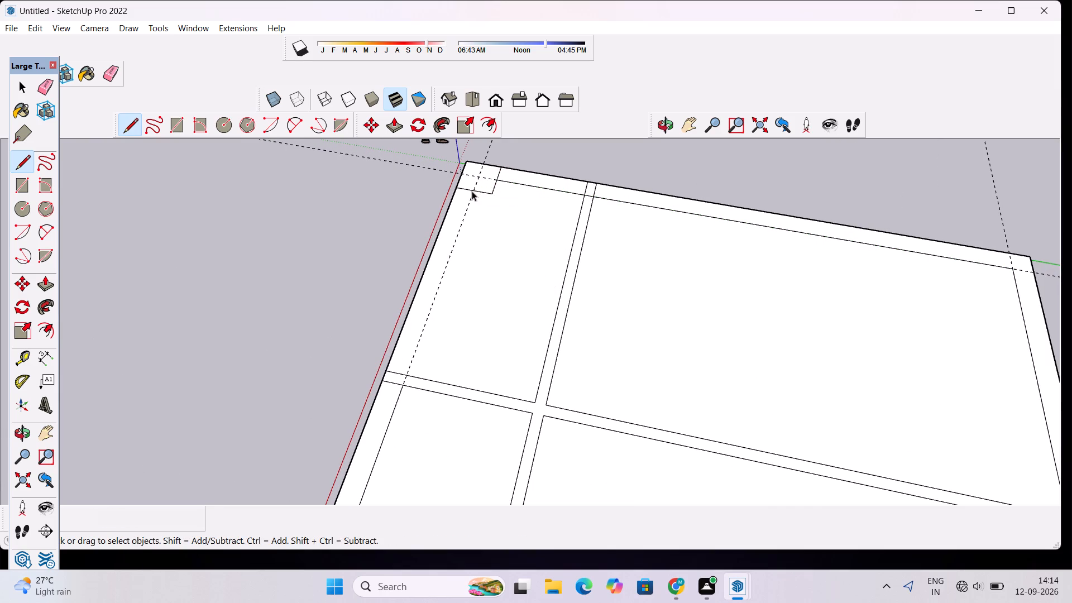
Erase all four perimeter guides around the slab.
type("e")
scroll(488, 209, "down", 8)
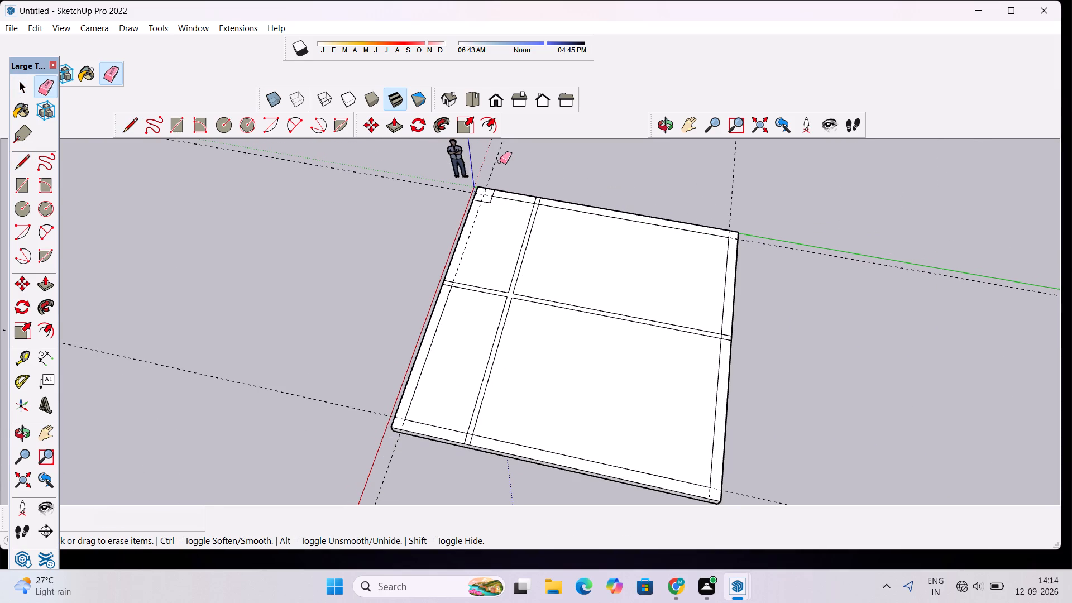
left_click(492, 167)
left_click(447, 187)
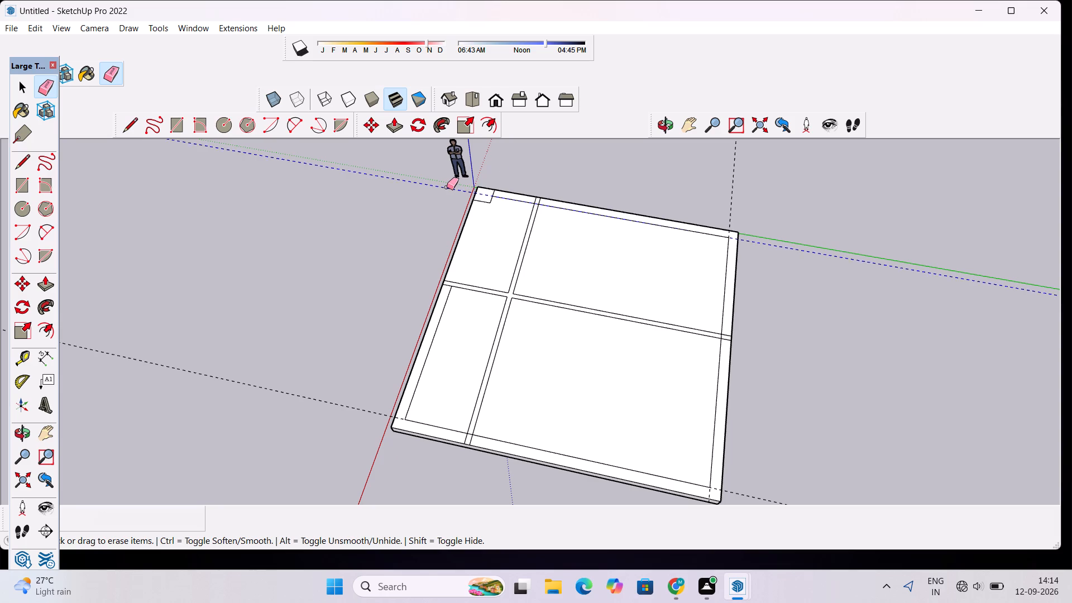
left_click(358, 410)
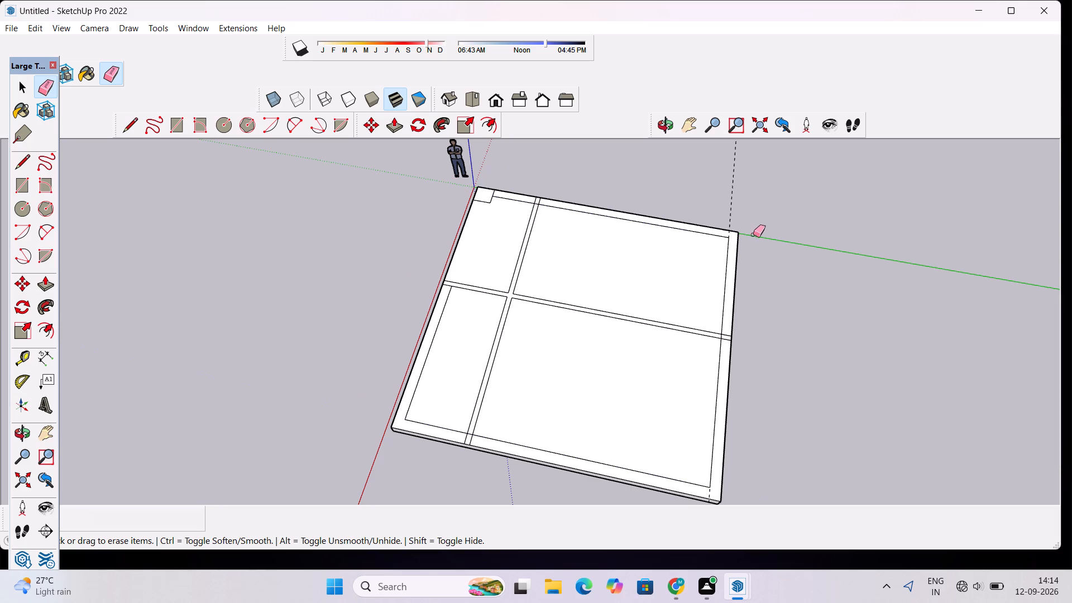
left_click_drag(755, 213, 734, 207)
left_click_drag(723, 204, 774, 210)
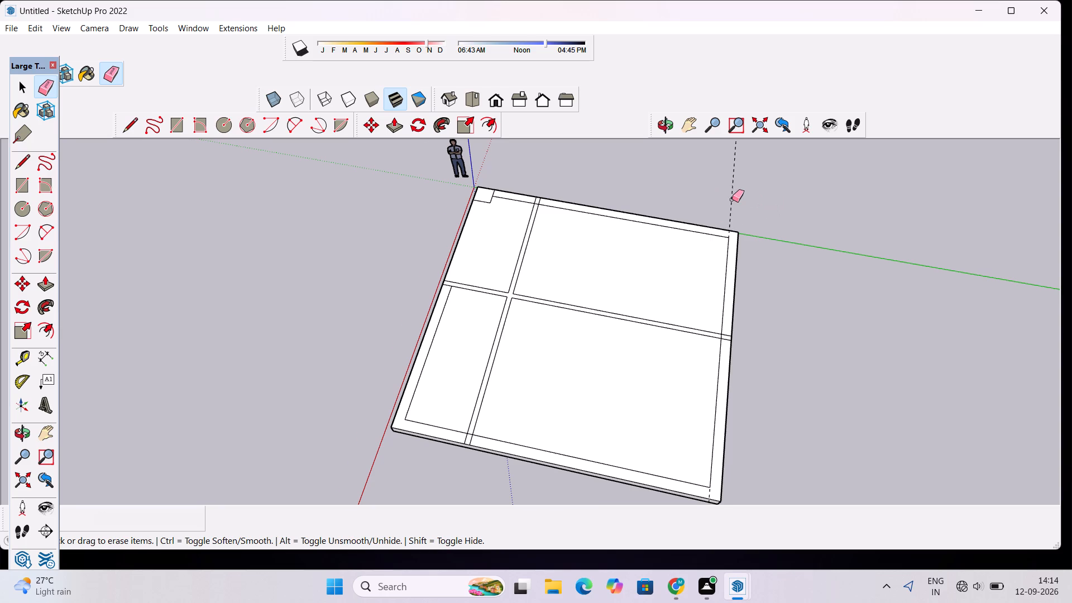
scroll(732, 199, "up", 4)
left_click(732, 199)
key("space")
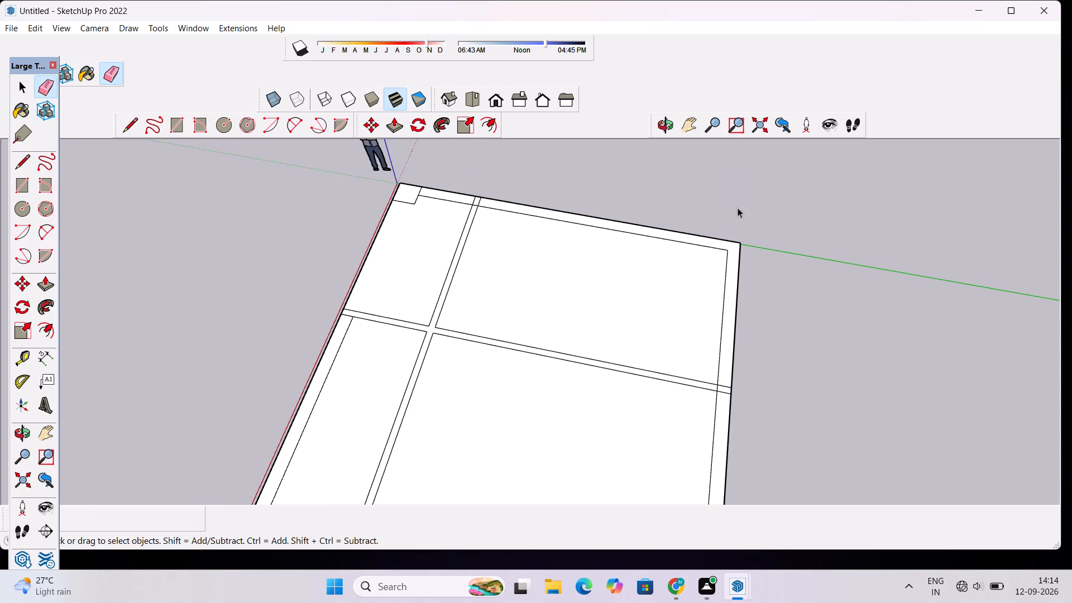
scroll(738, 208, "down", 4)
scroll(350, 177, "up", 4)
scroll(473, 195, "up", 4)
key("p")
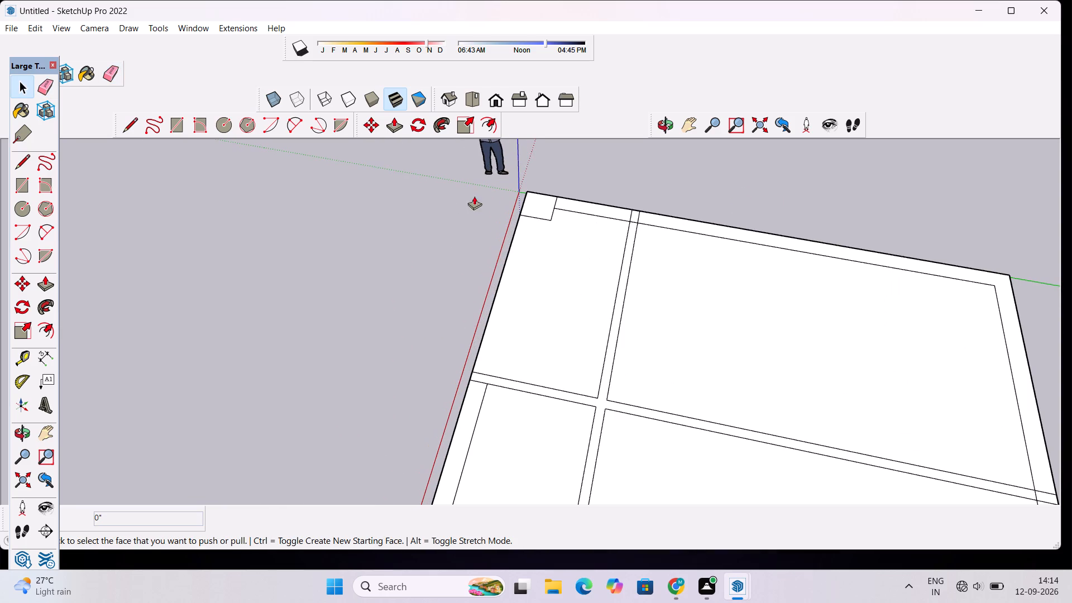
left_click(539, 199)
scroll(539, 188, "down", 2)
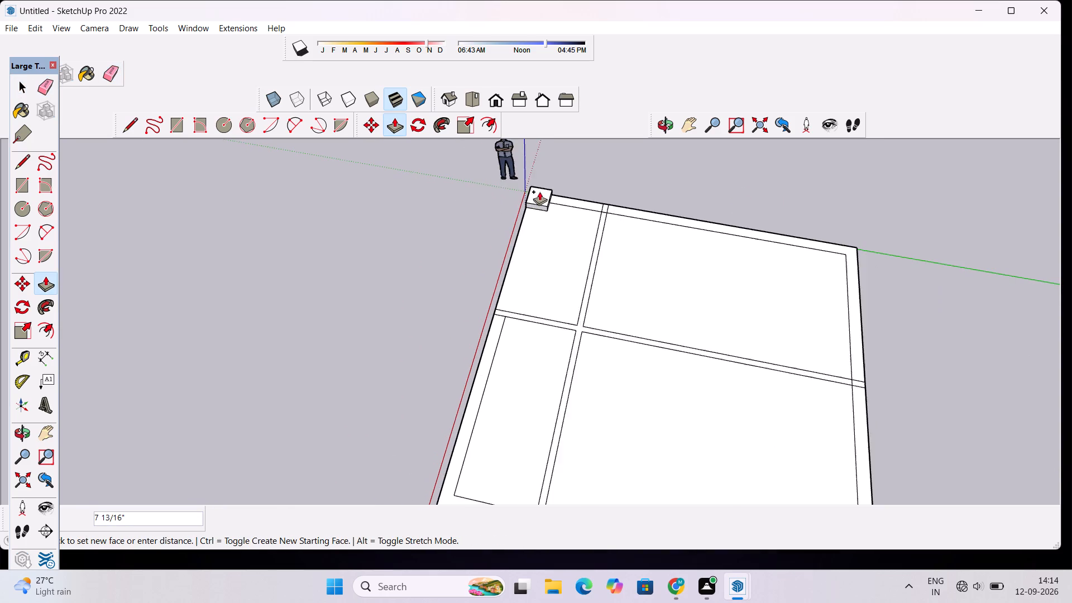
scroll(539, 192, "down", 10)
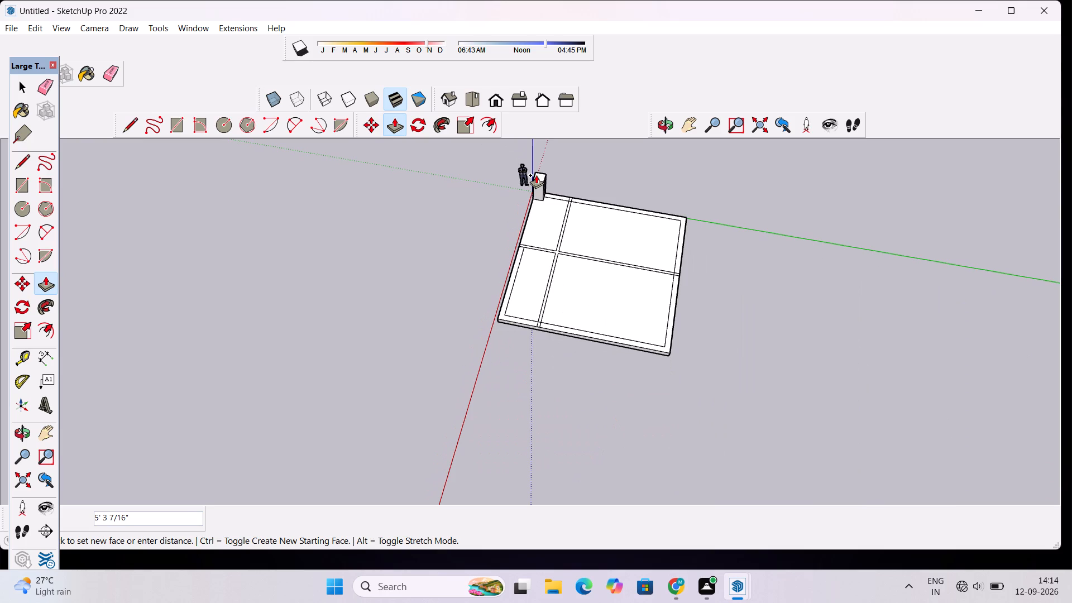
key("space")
Erase the strip's edge ends outside the perimeter line, and the line segment across the strip, at the slab edge opposite the red axis.
left_click(666, 125)
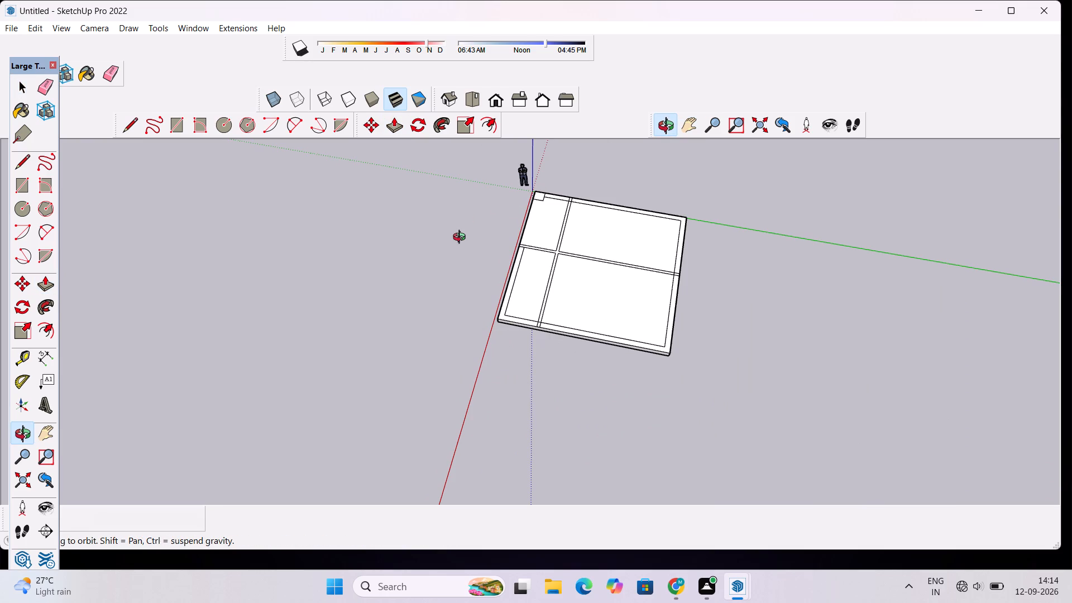
left_click_drag(462, 238, 807, 156)
scroll(486, 320, "up", 5)
left_click_drag(408, 315, 495, 336)
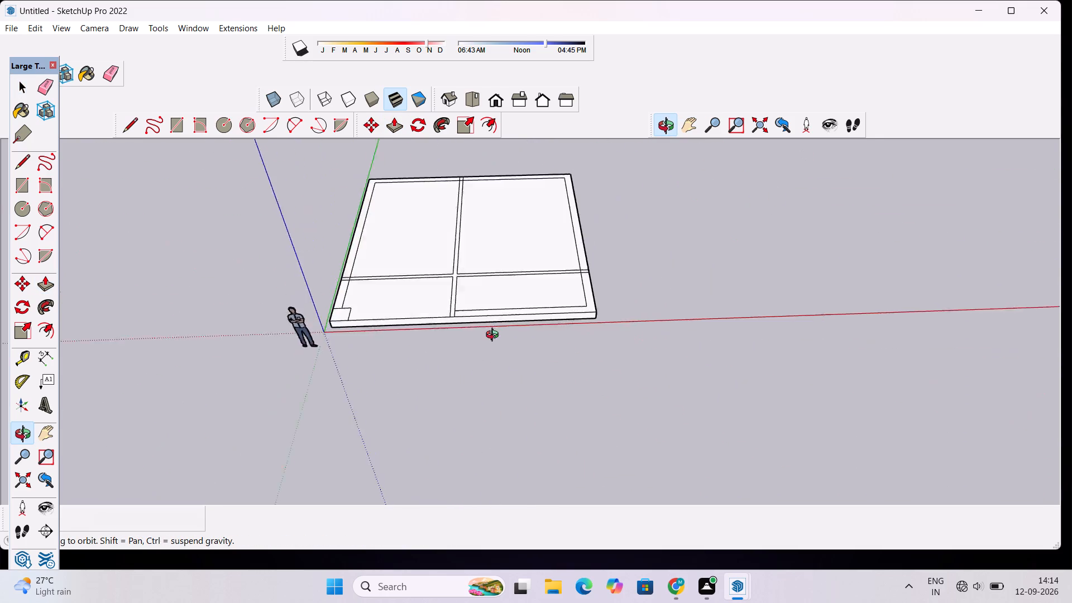
left_click_drag(495, 336, 515, 396)
scroll(592, 258, "up", 7)
left_click_drag(589, 262, 572, 318, "shift")
left_click_drag(575, 337, 510, 349)
scroll(505, 333, "down", 6)
left_click_drag(502, 303, 545, 398, "shift")
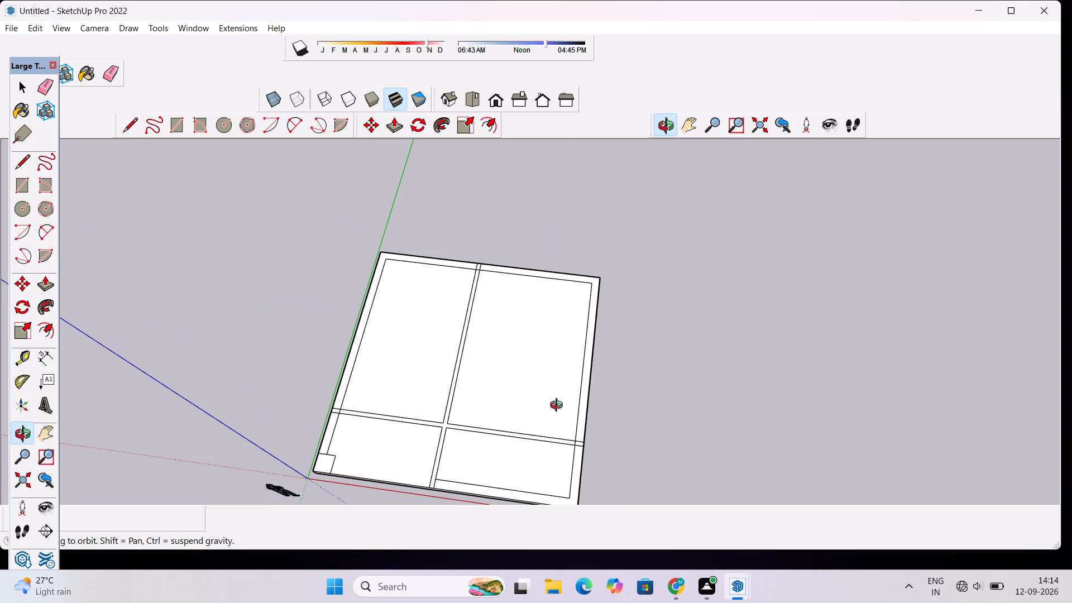
scroll(556, 412, "up", 4)
left_click_drag(536, 428, 553, 387)
scroll(560, 351, "down", 5)
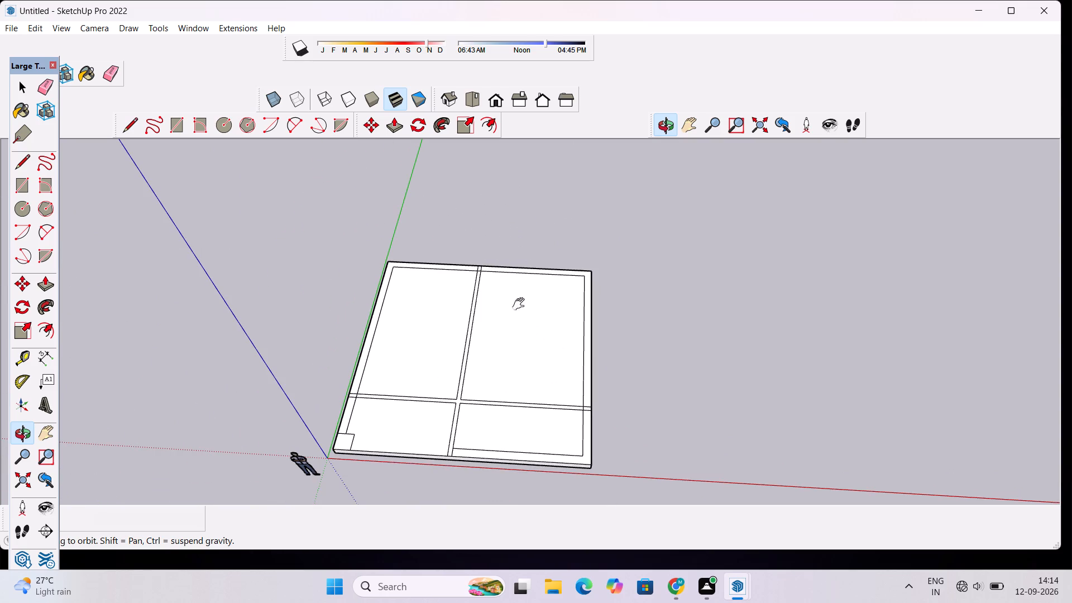
scroll(479, 264, "up", 10)
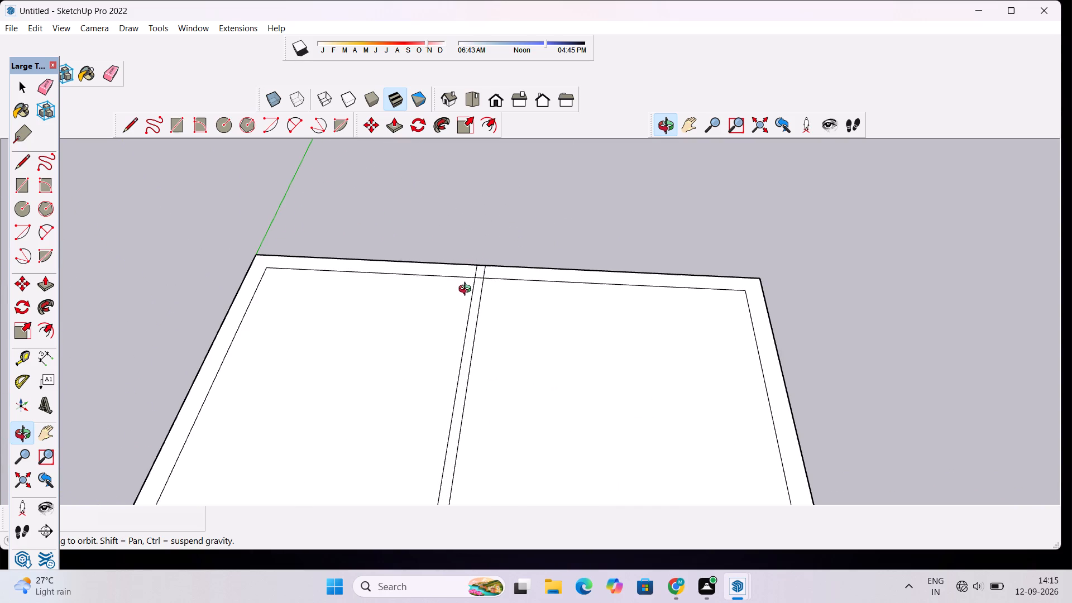
scroll(480, 265, "up", 3)
left_click_drag(480, 265, 477, 370)
scroll(477, 286, "up", 4)
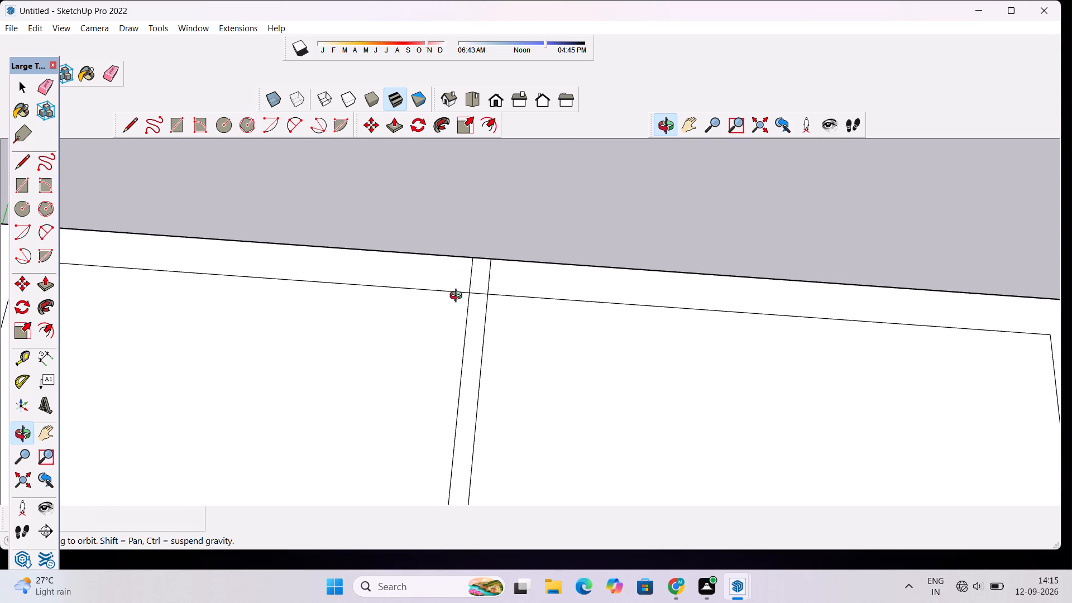
left_click_drag(458, 300, 490, 318)
scroll(491, 307, "up", 2)
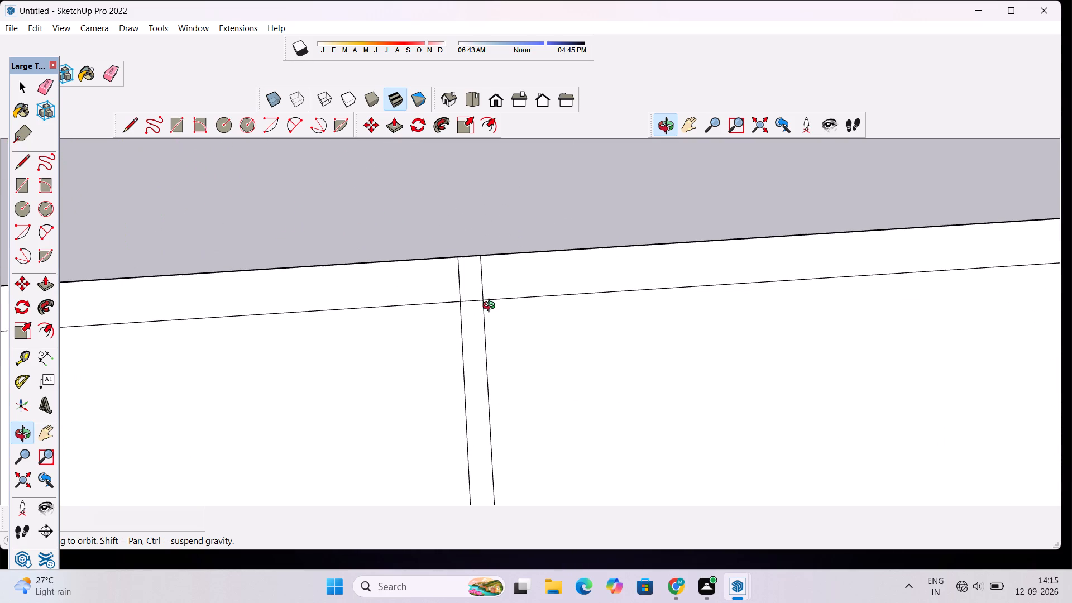
key("e")
left_click_drag(491, 282, 452, 284)
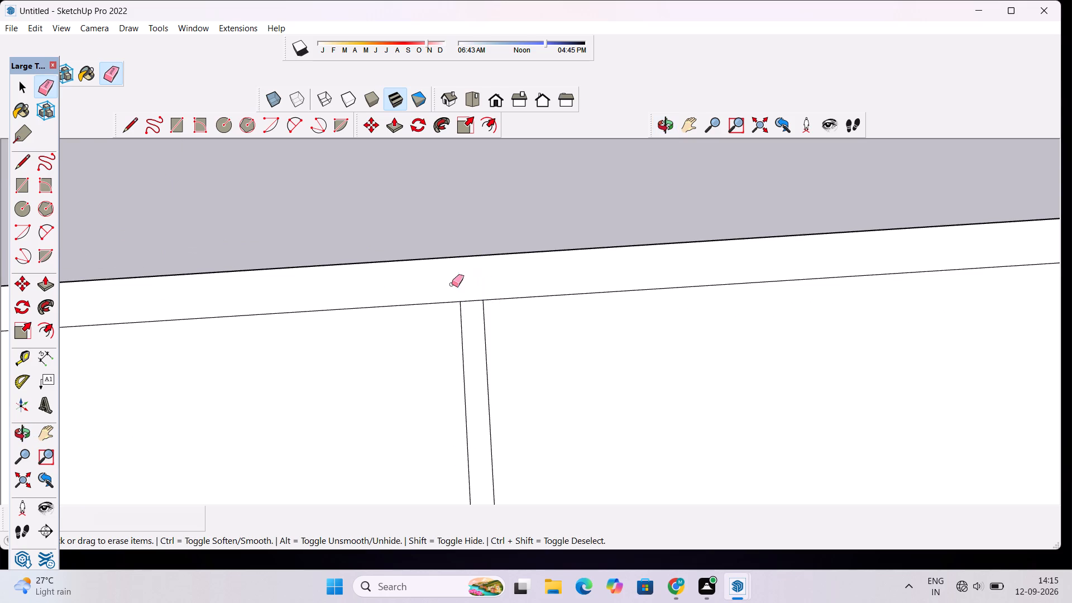
left_click_drag(471, 285, 473, 306)
Erase the cross strip's edge ends outside the perimeter line, and the line segment across the strip, at the slab edge opposite the green axis.
scroll(470, 238, "down", 19)
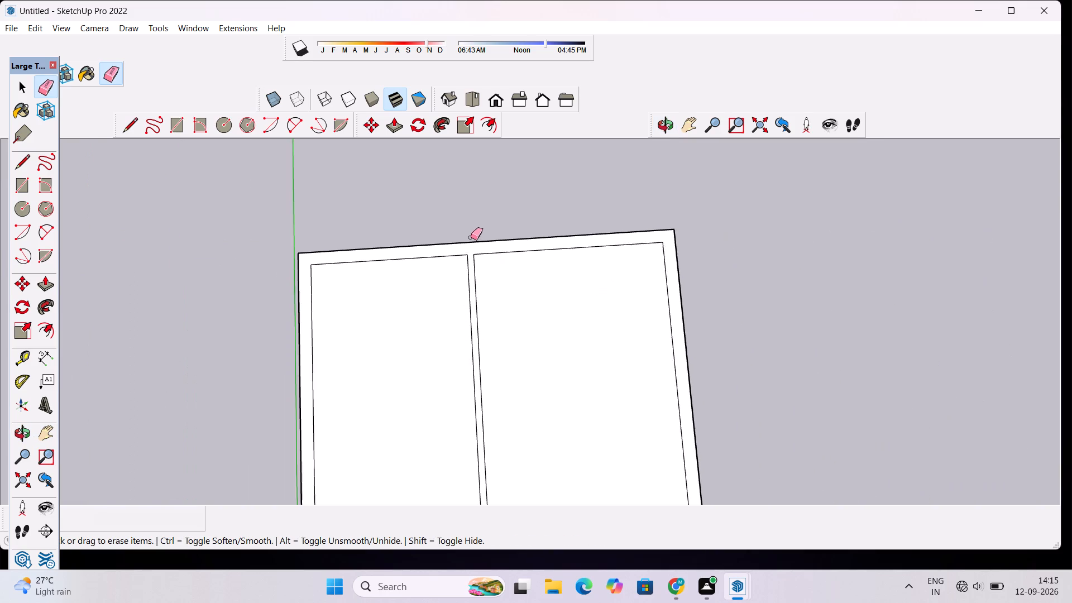
scroll(471, 237, "down", 12)
scroll(525, 353, "up", 7)
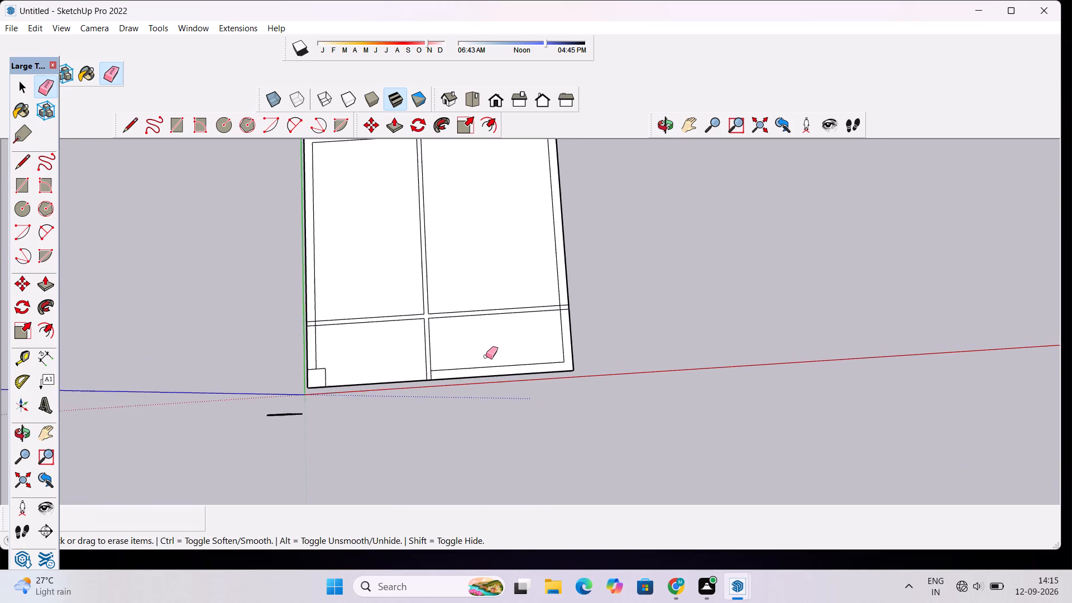
scroll(486, 356, "up", 5)
scroll(630, 270, "up", 5)
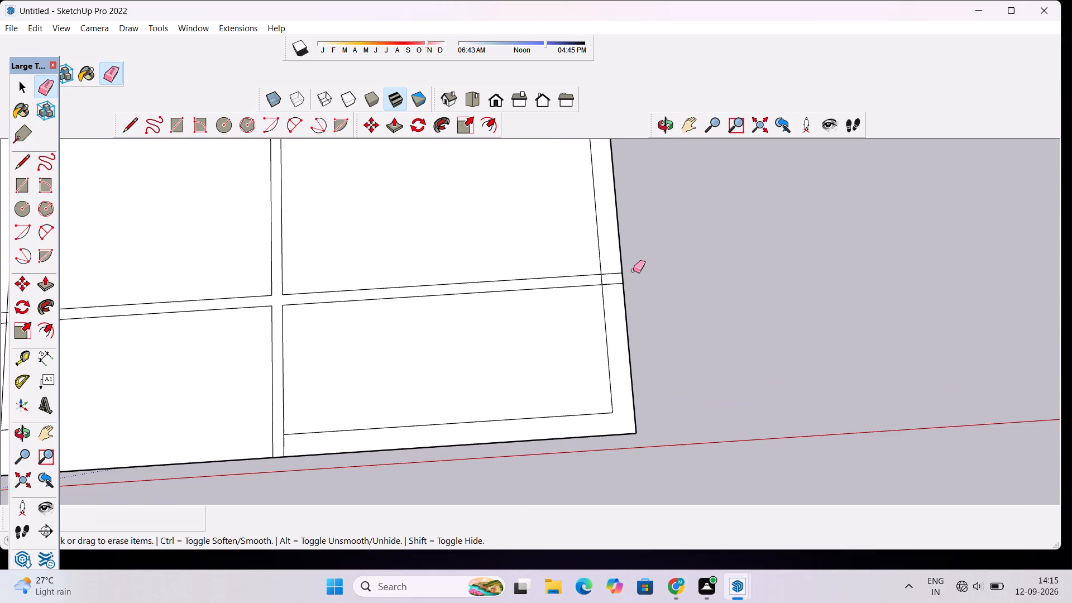
left_click_drag(607, 268, 609, 289)
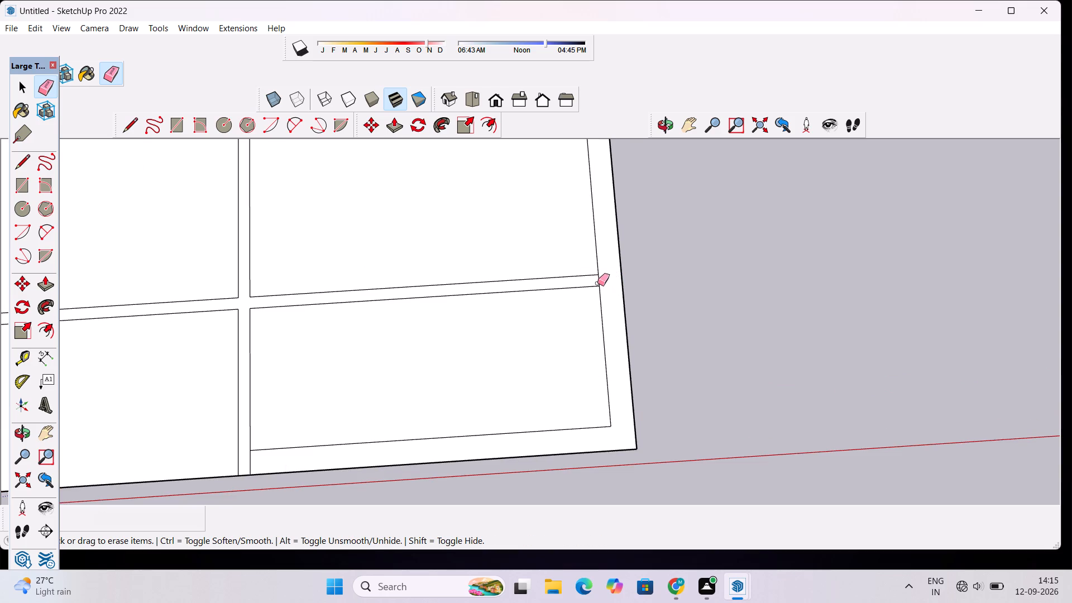
left_click(599, 280)
Beside the green axis, erase the perimeter segment across the cross strip and the end of the strip's edge farther from the red axis.
scroll(592, 283, "down", 8)
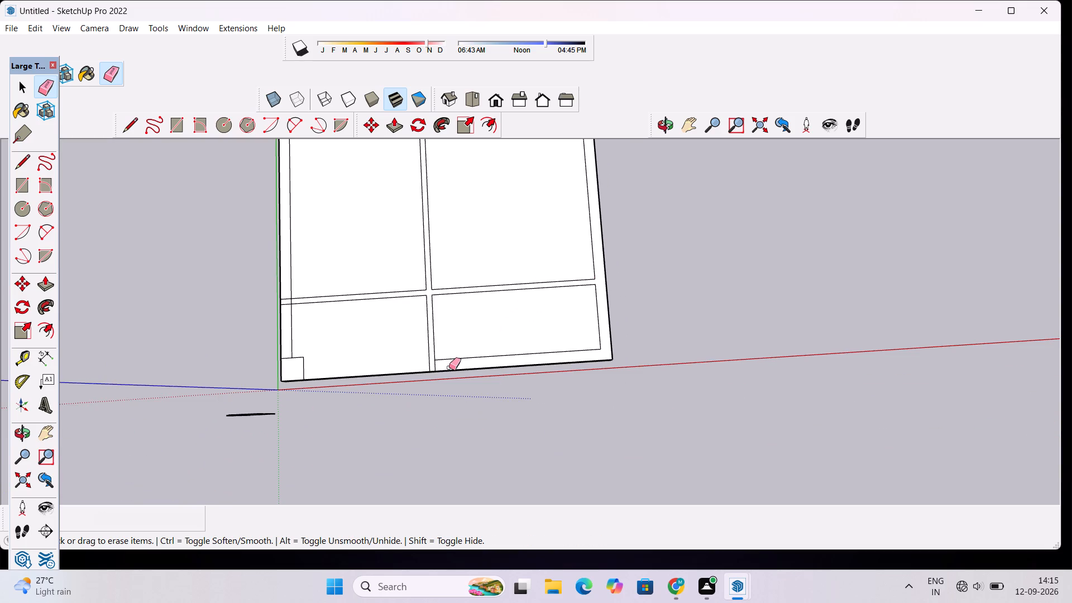
scroll(438, 369, "up", 1)
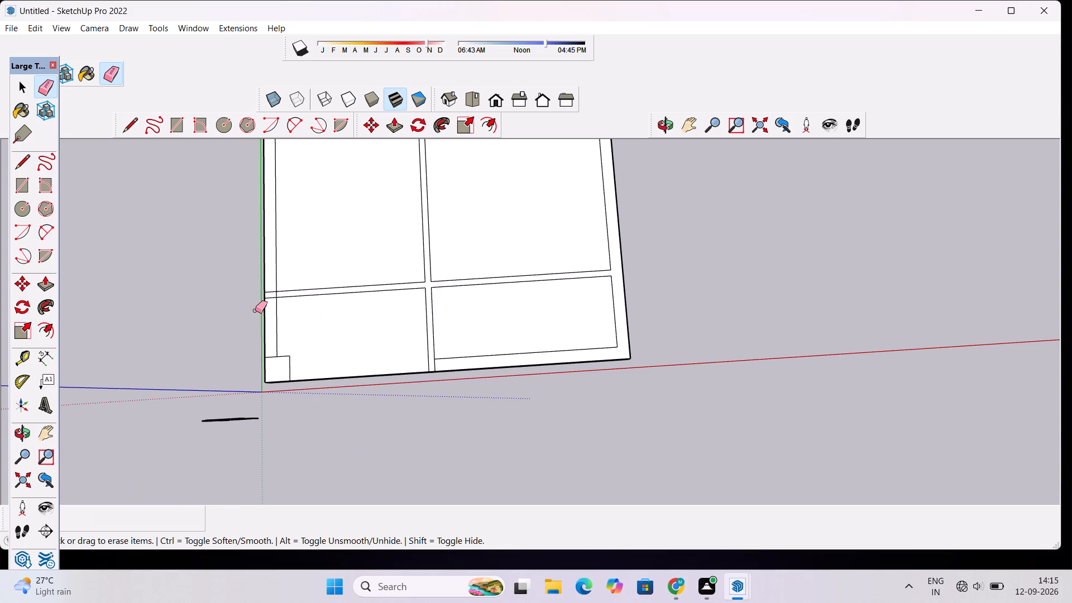
scroll(259, 304, "up", 6)
scroll(286, 309, "down", 4)
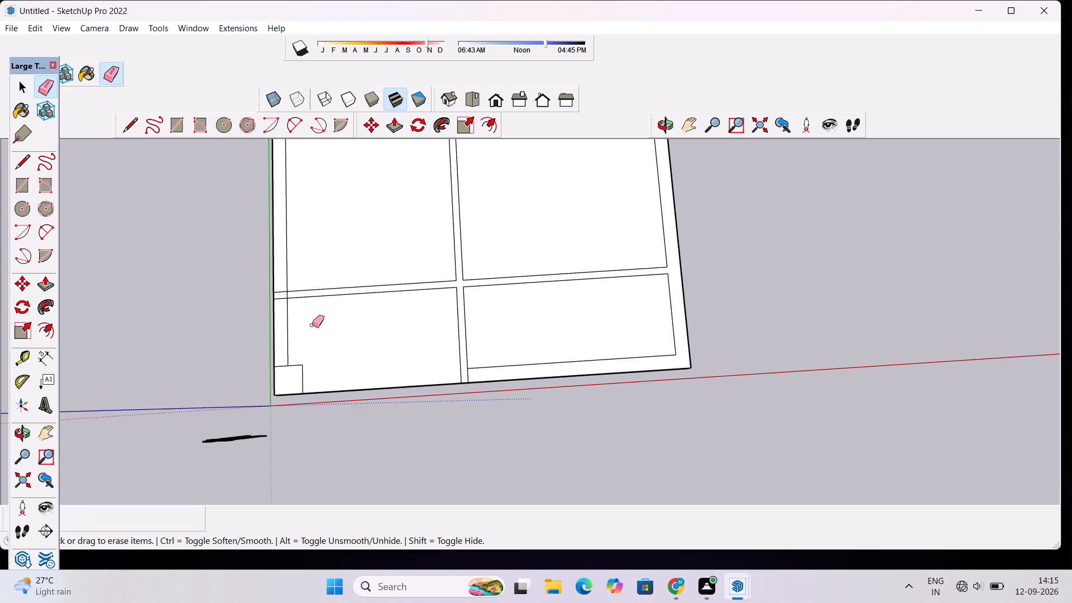
scroll(288, 295, "up", 2)
left_click(286, 297)
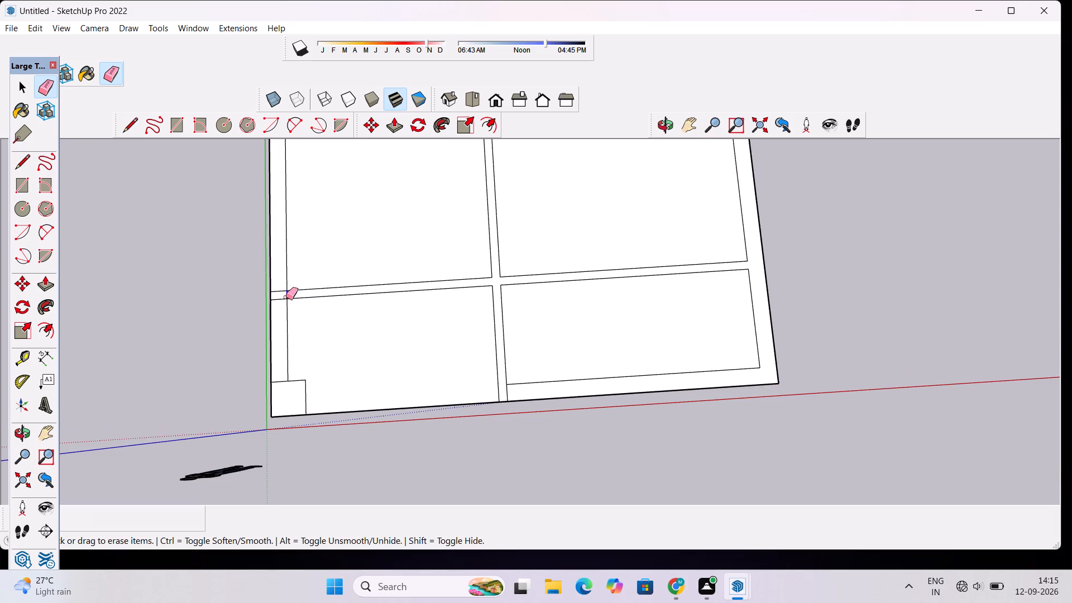
left_click(283, 291)
scroll(305, 303, "down", 7)
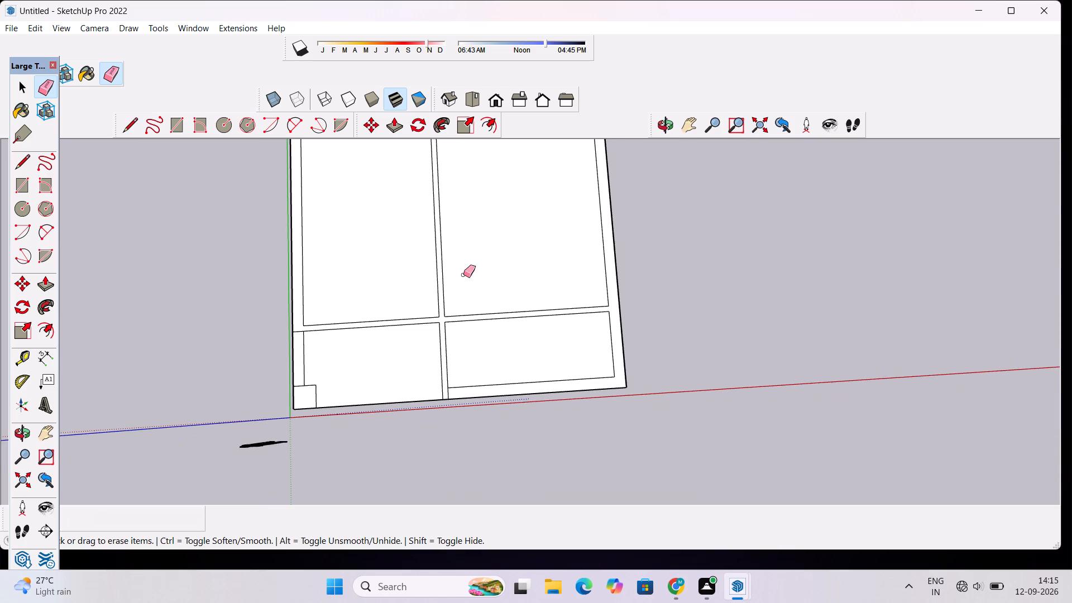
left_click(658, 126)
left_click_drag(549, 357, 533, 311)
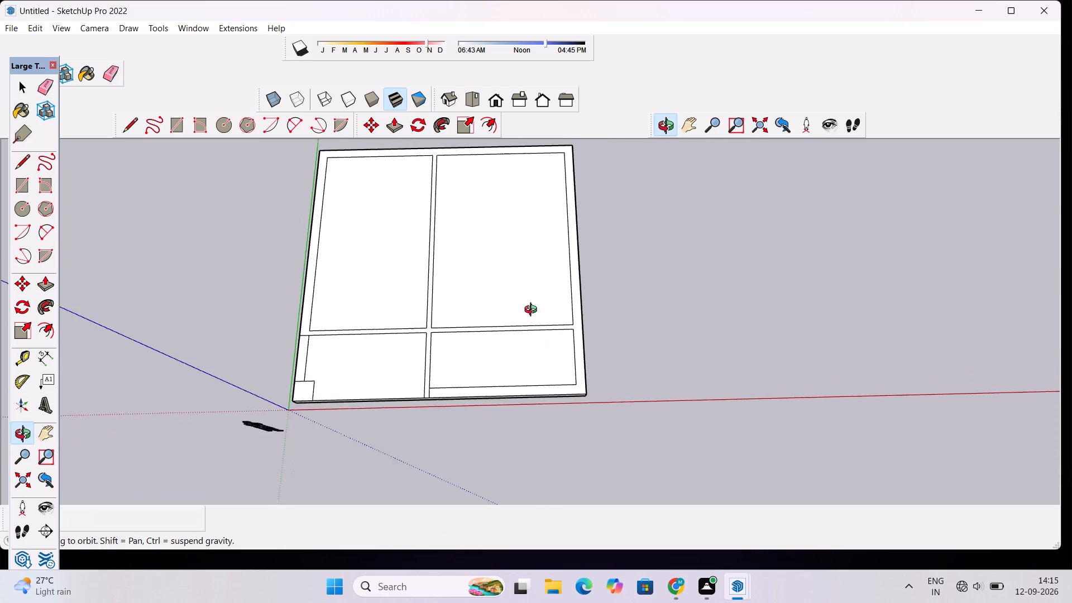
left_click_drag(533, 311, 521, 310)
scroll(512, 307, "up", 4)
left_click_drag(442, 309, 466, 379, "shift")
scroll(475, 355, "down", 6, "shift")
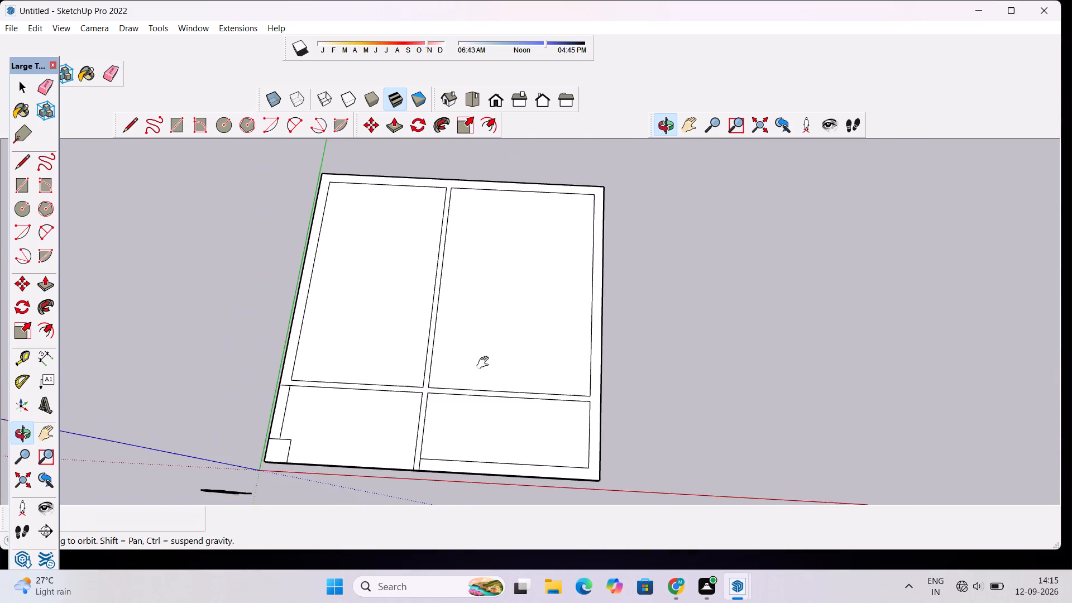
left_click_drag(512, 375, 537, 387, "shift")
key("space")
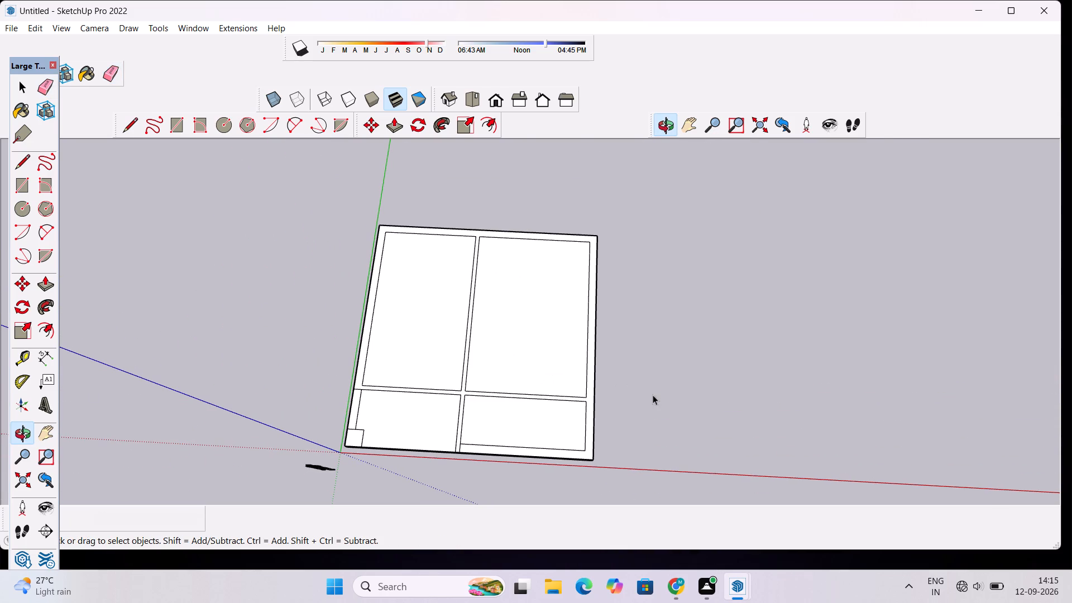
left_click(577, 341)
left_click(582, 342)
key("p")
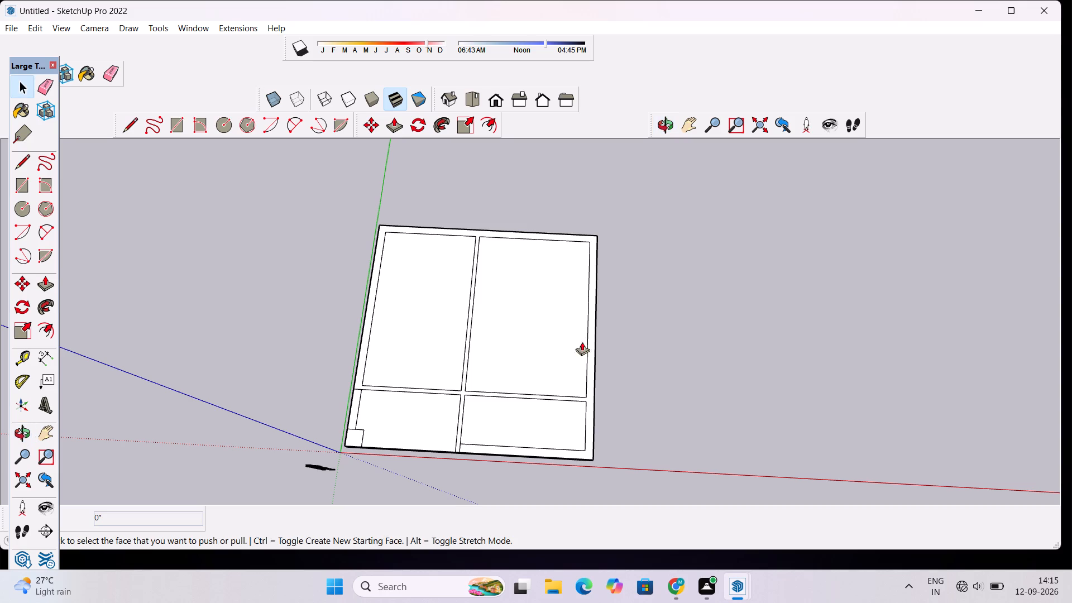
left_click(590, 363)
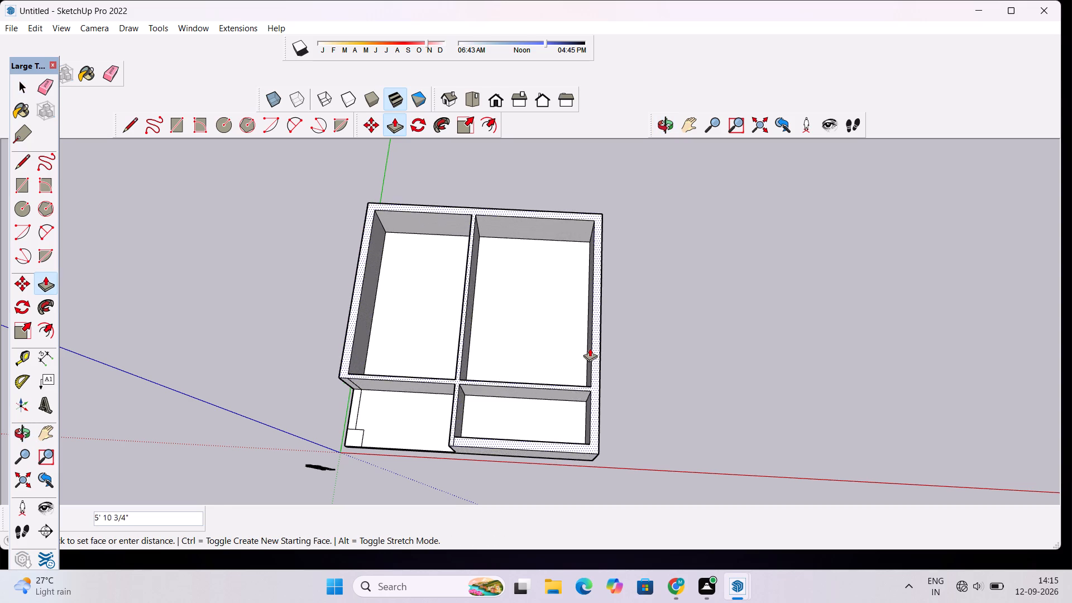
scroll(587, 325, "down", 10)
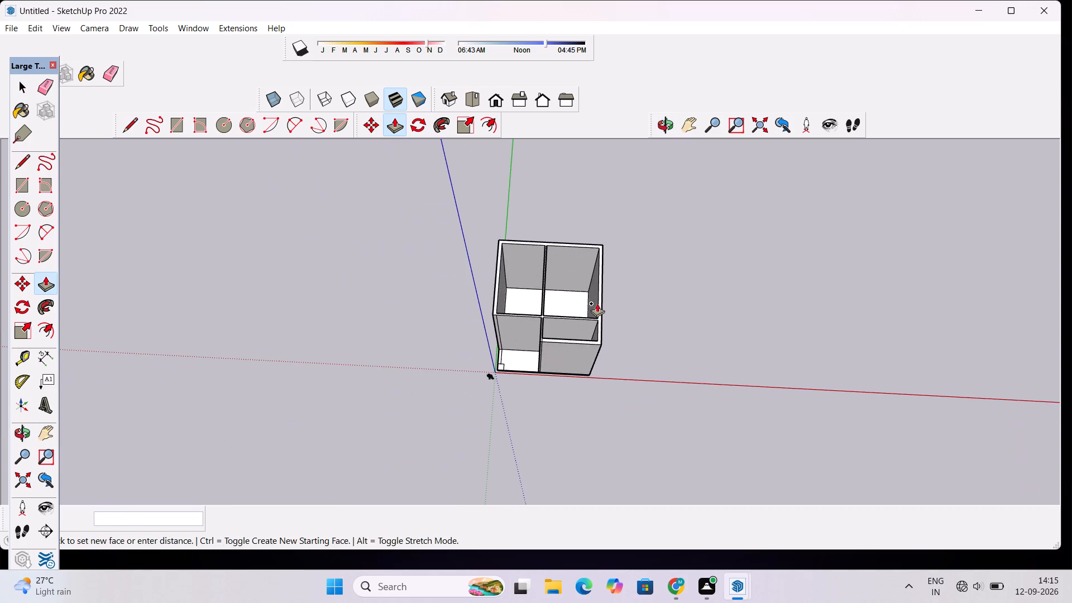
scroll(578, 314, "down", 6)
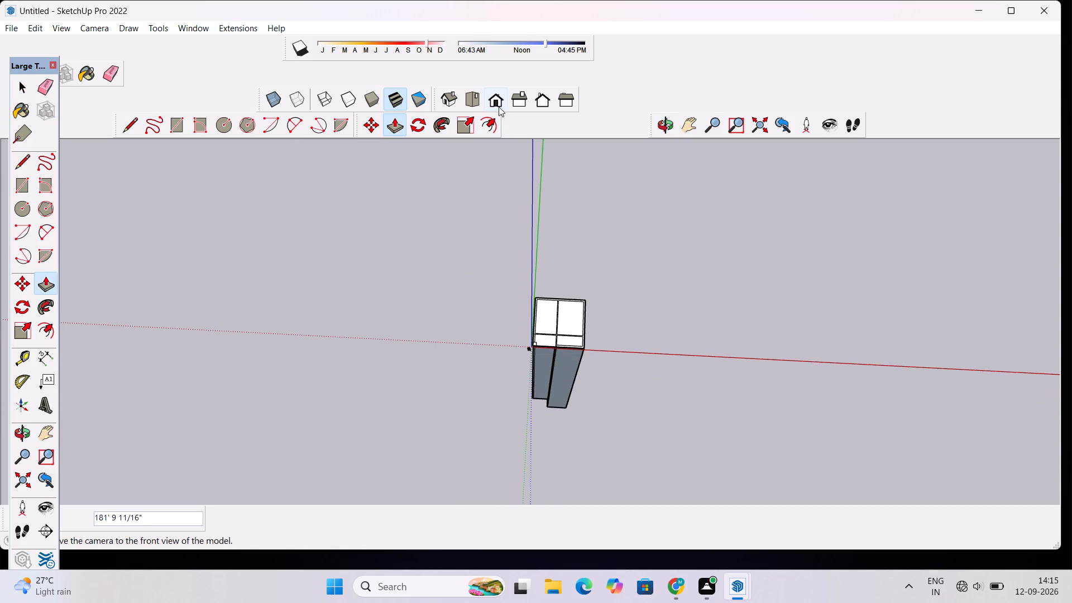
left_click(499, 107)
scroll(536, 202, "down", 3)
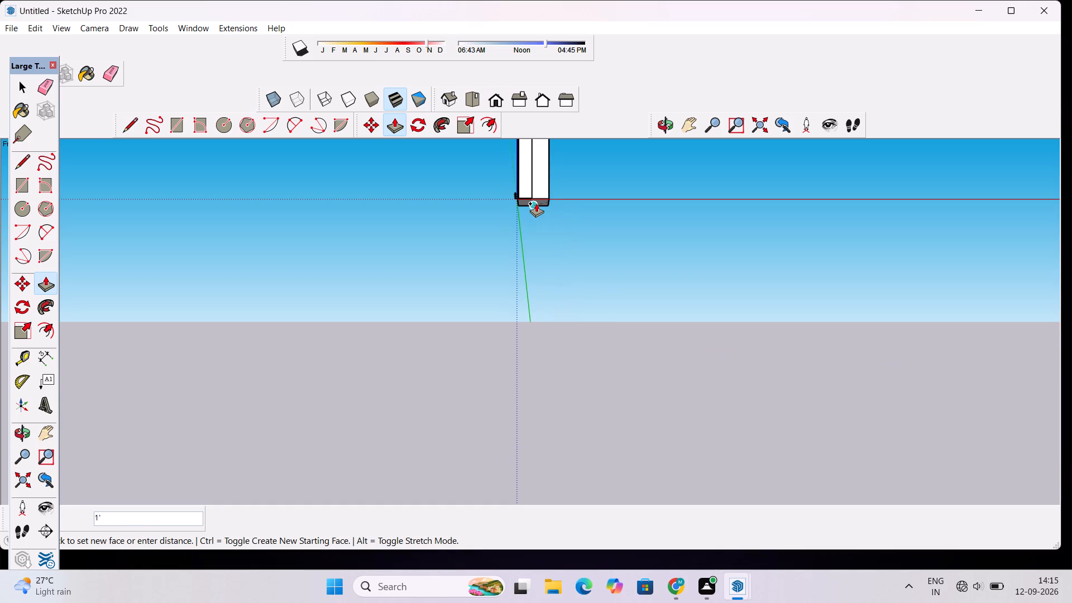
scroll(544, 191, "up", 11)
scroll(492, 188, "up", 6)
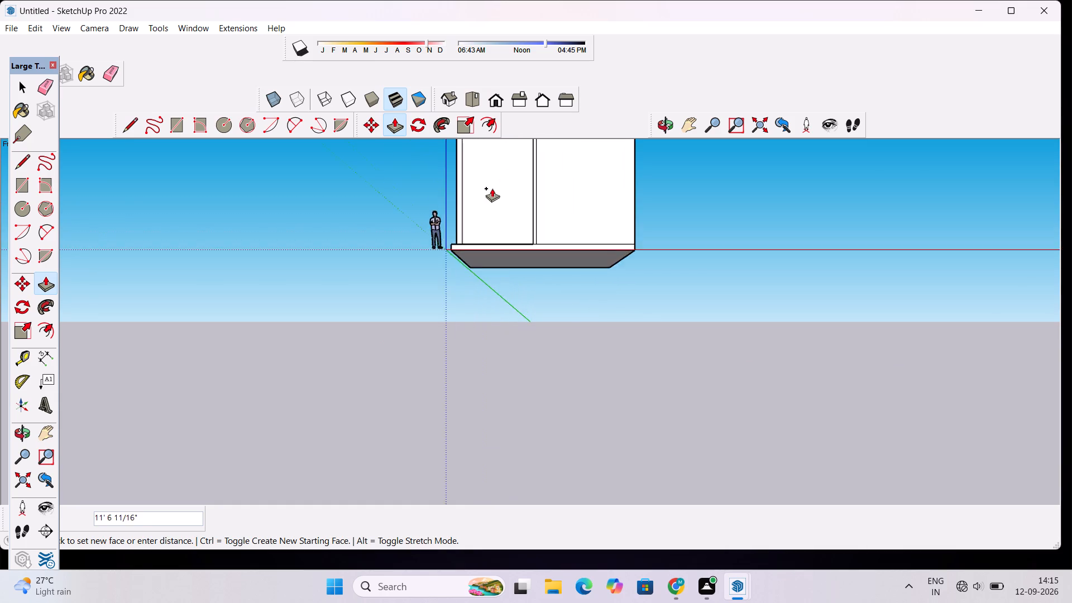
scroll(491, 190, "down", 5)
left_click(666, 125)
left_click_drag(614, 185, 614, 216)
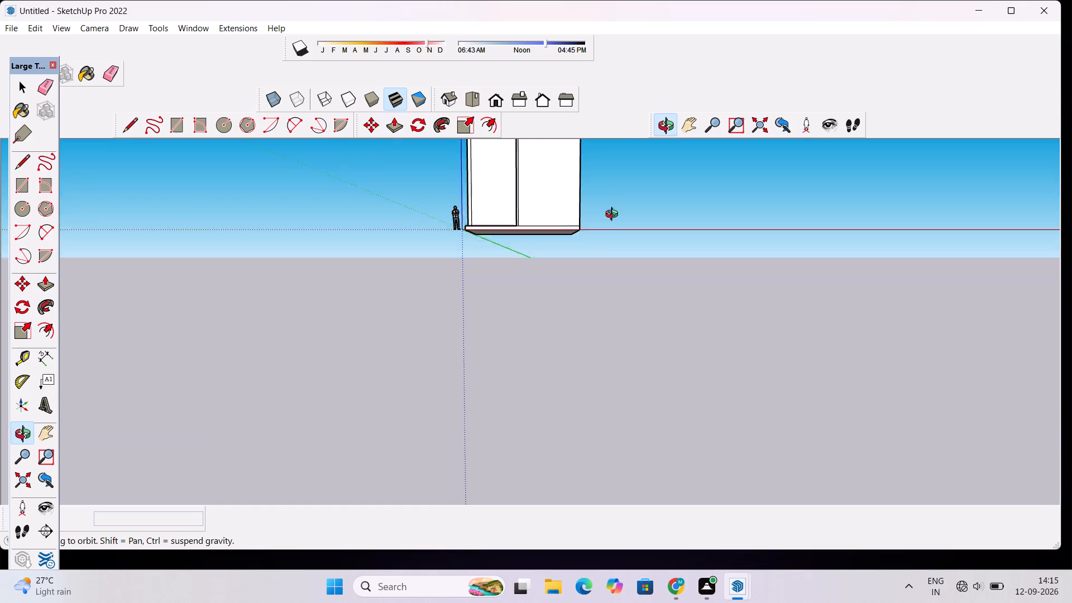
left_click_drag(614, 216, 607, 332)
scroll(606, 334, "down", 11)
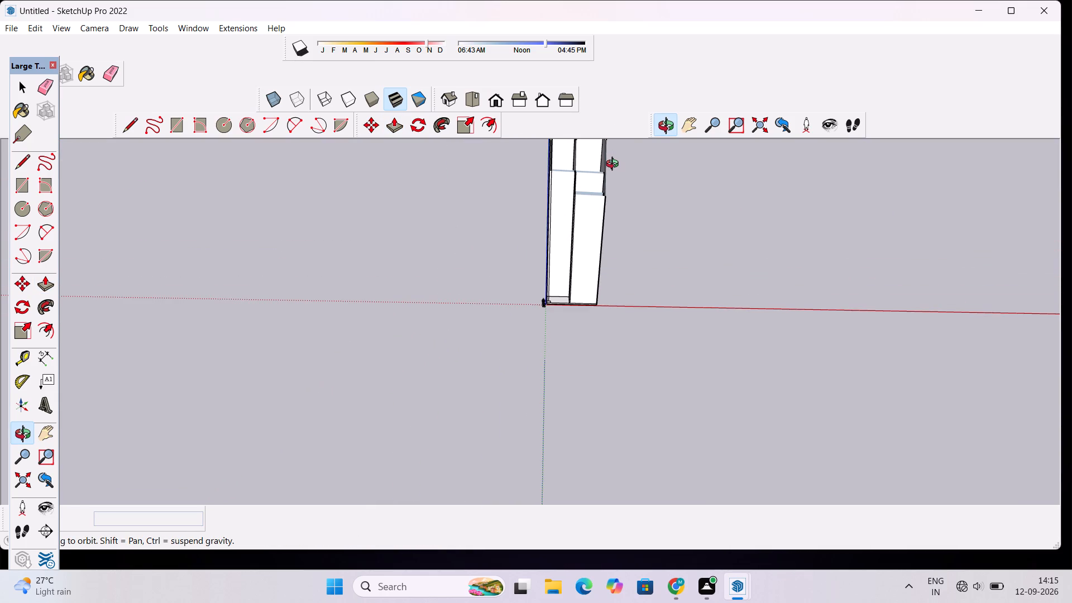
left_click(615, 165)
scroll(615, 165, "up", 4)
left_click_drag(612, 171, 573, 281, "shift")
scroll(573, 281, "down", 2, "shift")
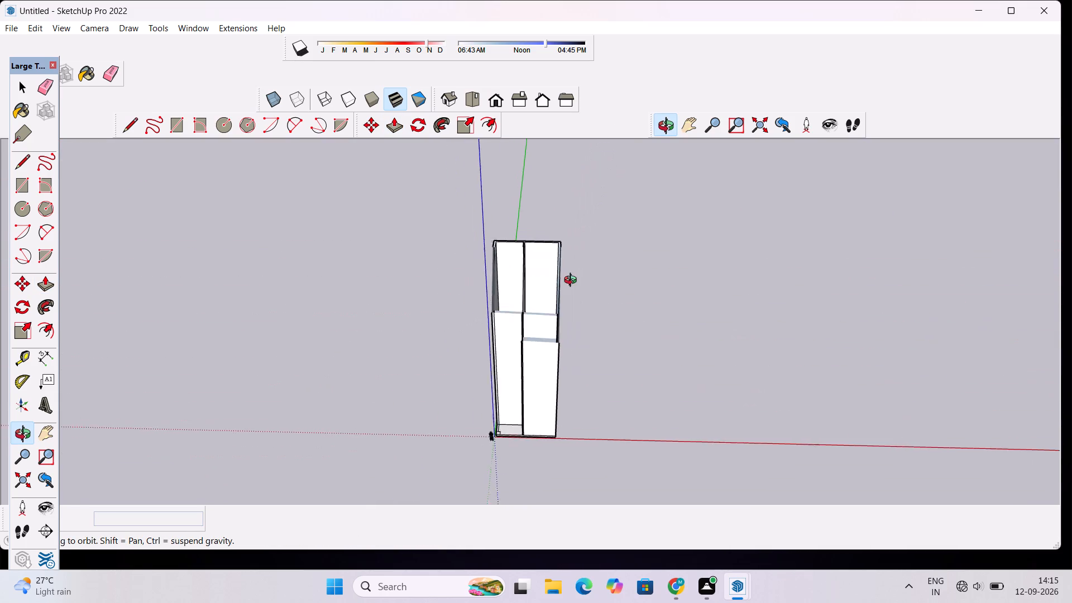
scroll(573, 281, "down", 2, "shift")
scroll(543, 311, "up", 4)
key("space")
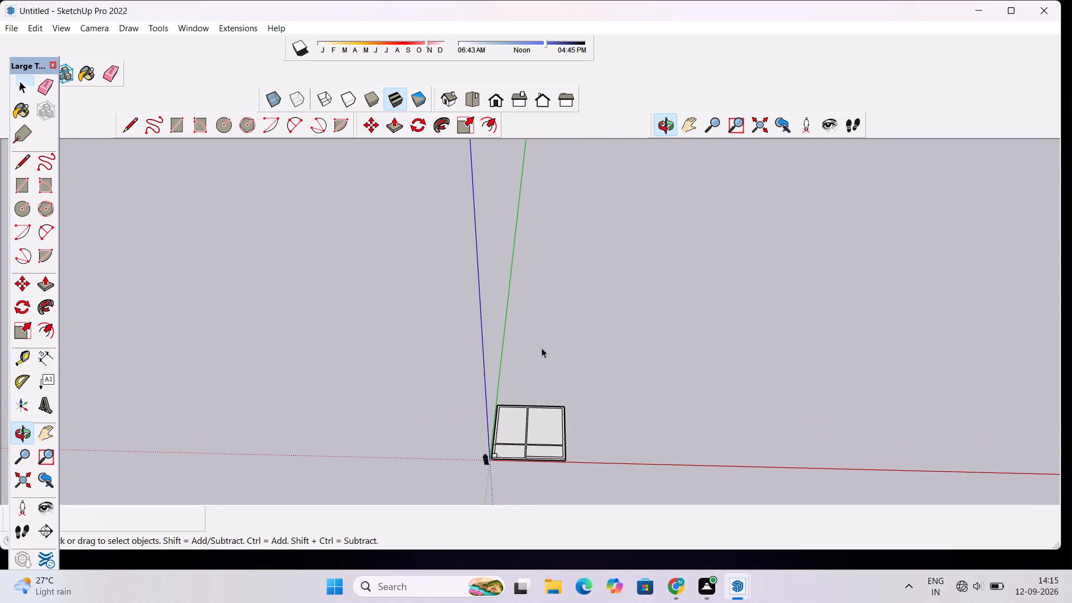
Push/Pull the connected wall outline face on the slab upward by 22'.
scroll(553, 432, "up", 5)
scroll(562, 376, "down", 4)
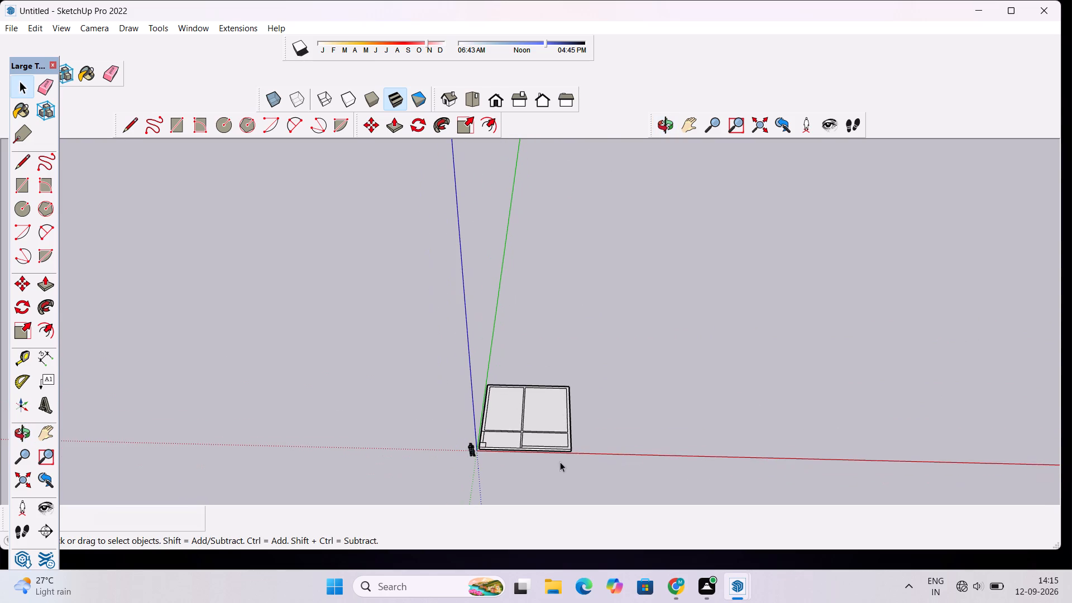
left_click(490, 102)
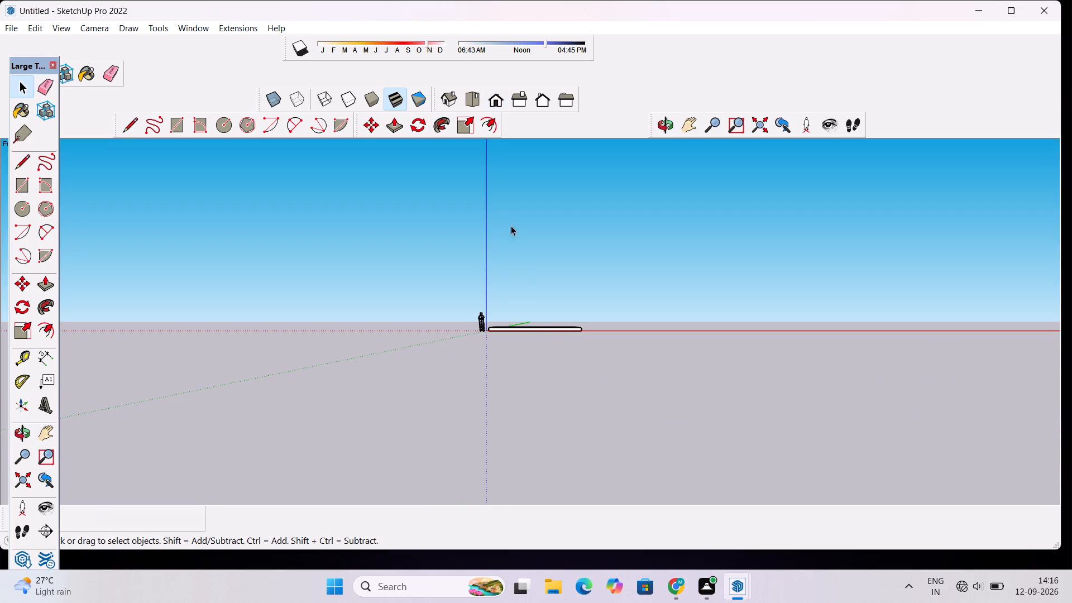
scroll(558, 323, "up", 11)
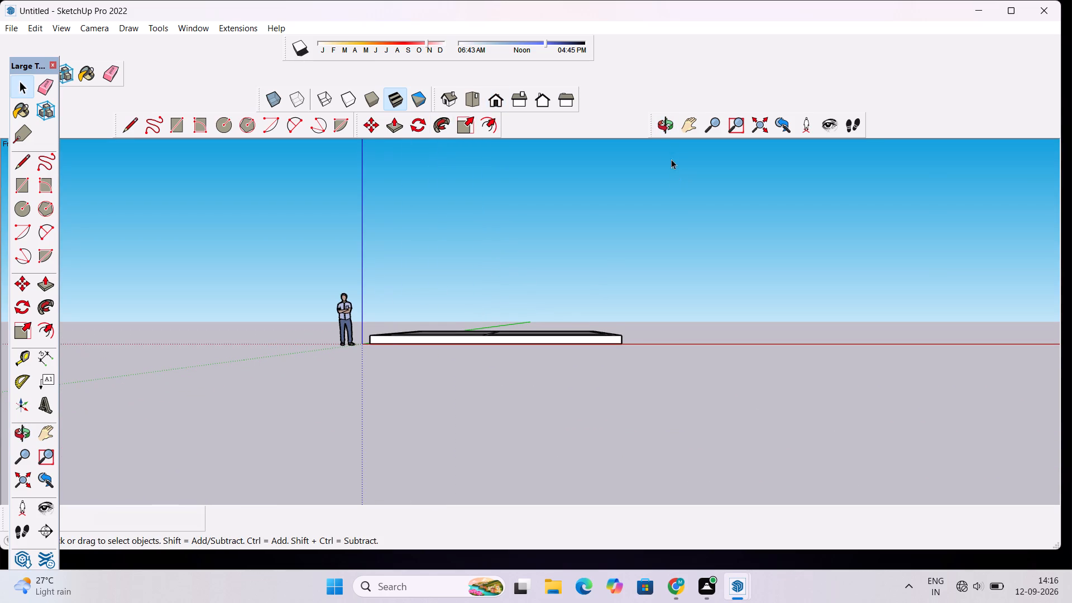
left_click(663, 132)
left_click_drag(616, 233, 625, 325)
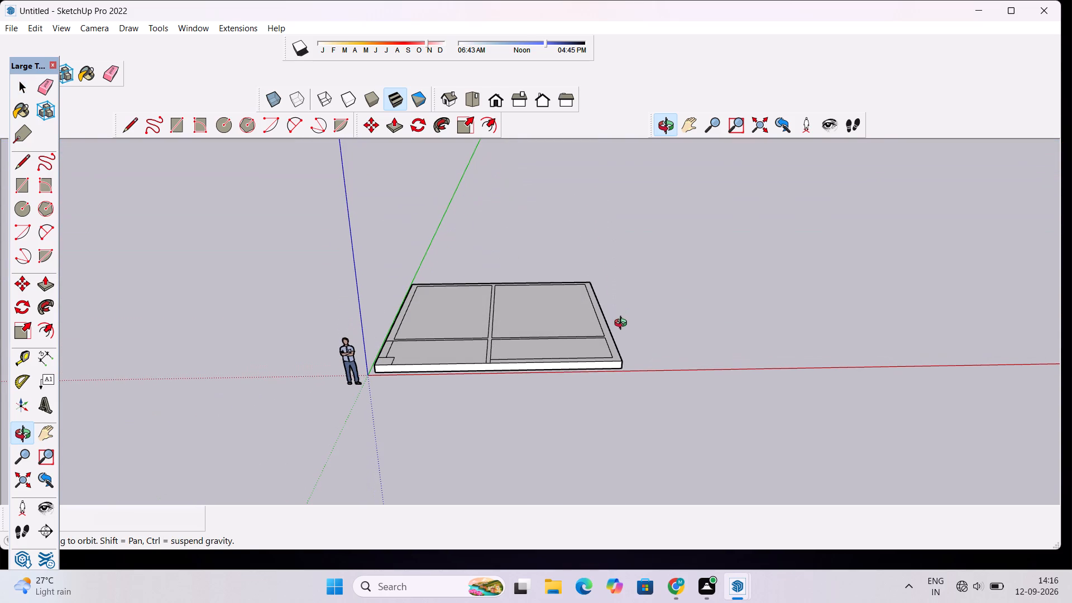
key("p")
left_click(616, 347)
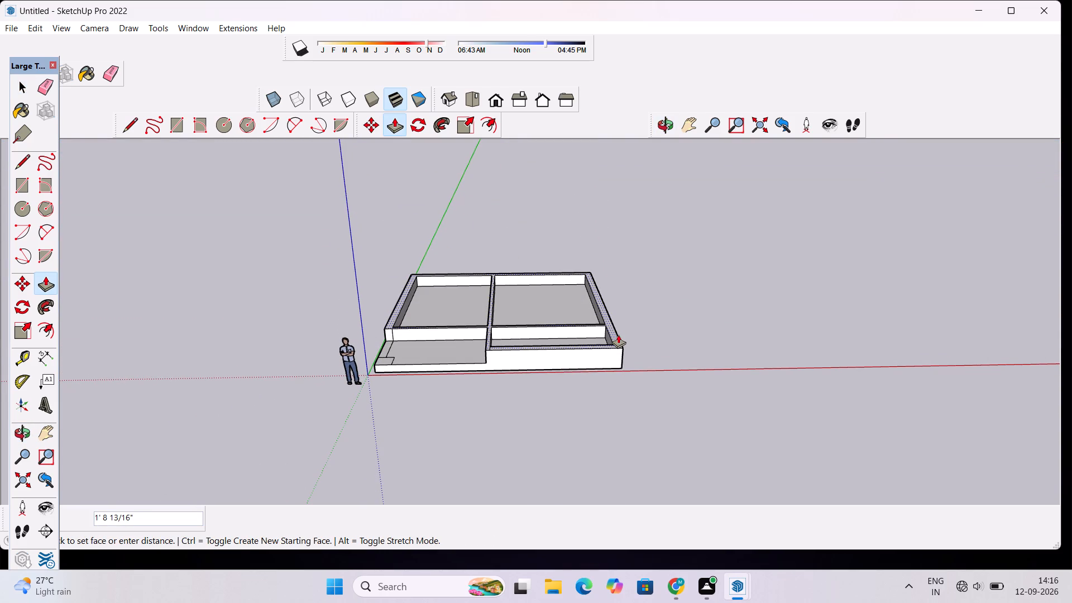
scroll(619, 333, "down", 4)
scroll(622, 256, "down", 2)
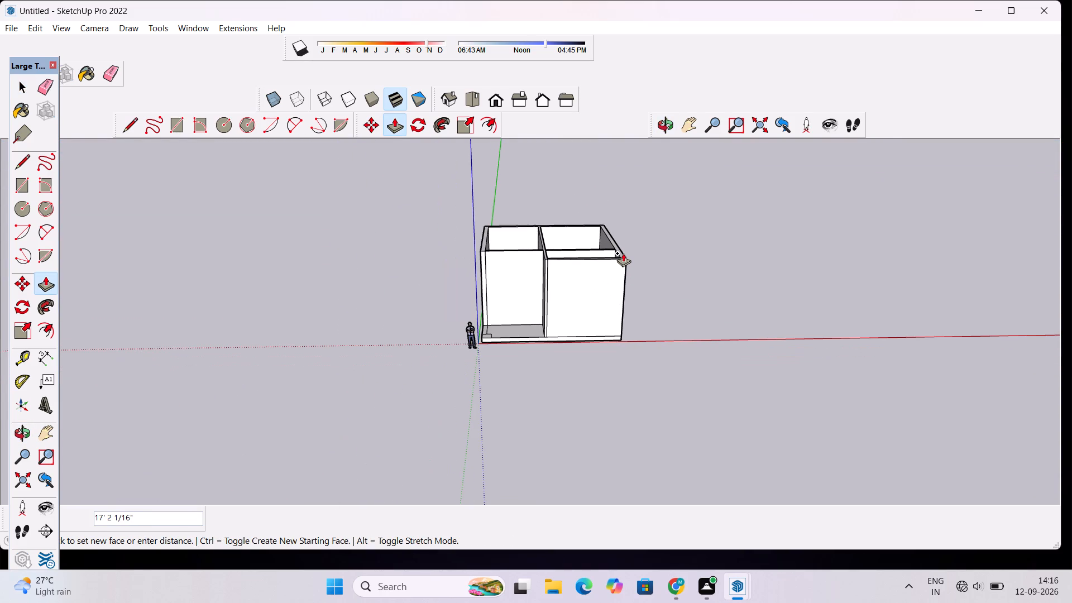
scroll(621, 245, "down", 1)
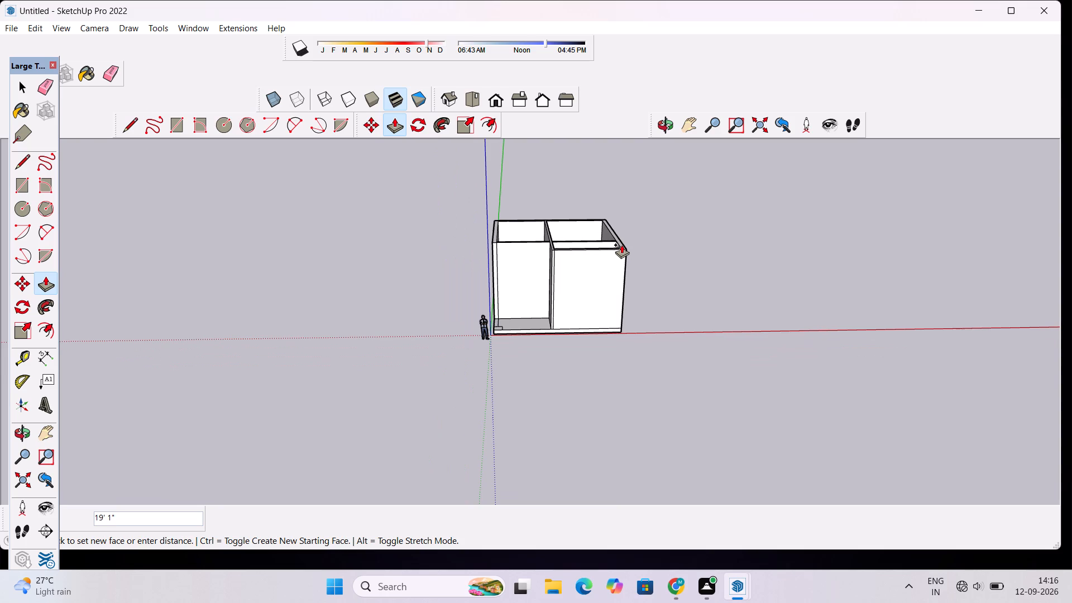
scroll(621, 245, "up", 3)
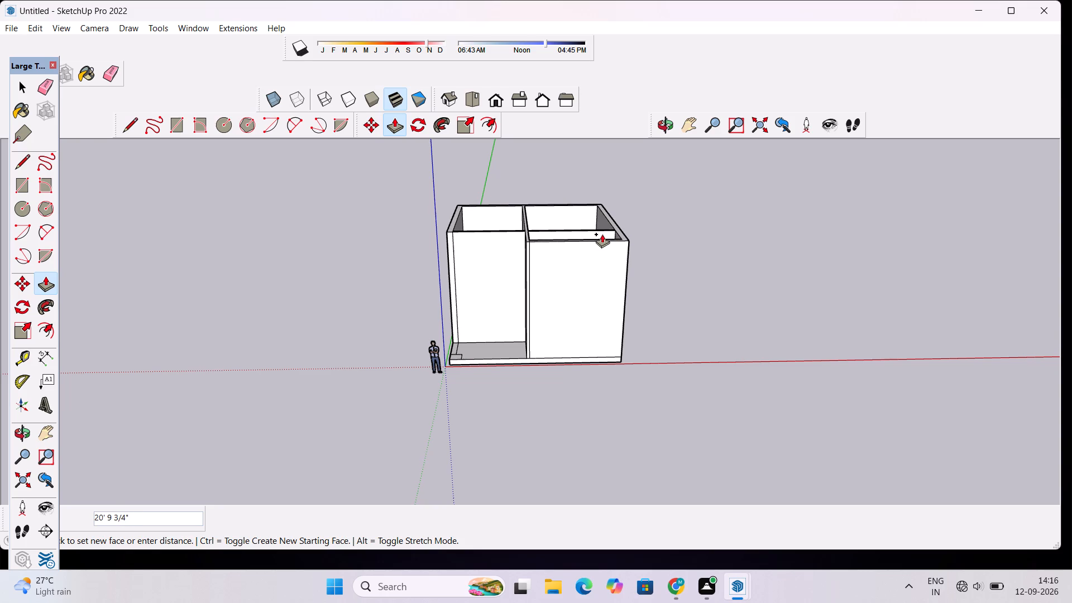
type("22'")
key("Return")
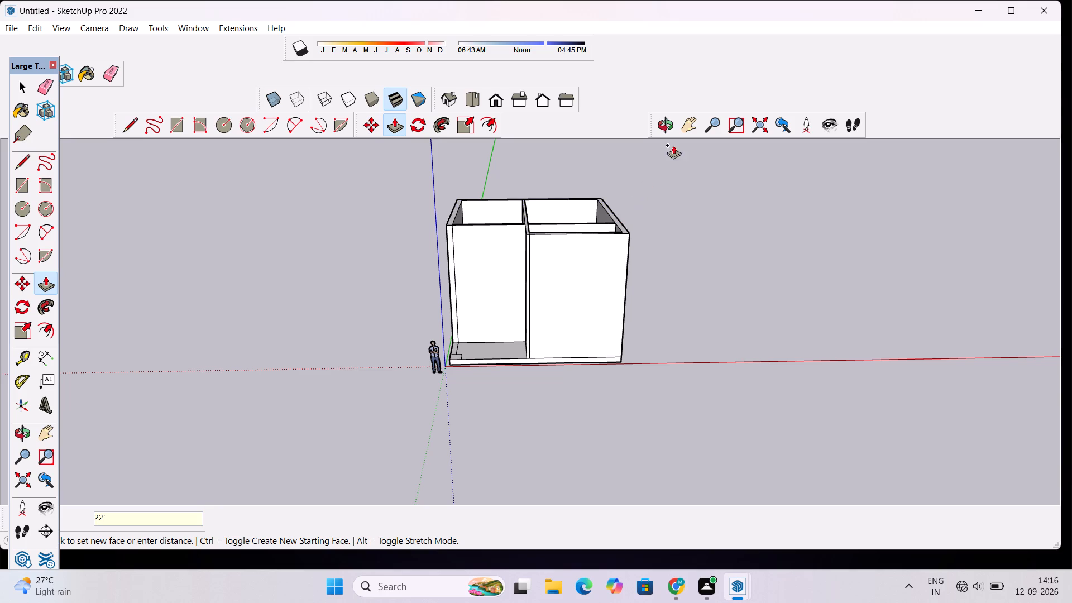
Examine the raised walls, the rooms they enclose and the open corner area from above.
left_click(663, 125)
left_click_drag(661, 184, 560, 430)
scroll(545, 344, "down", 2)
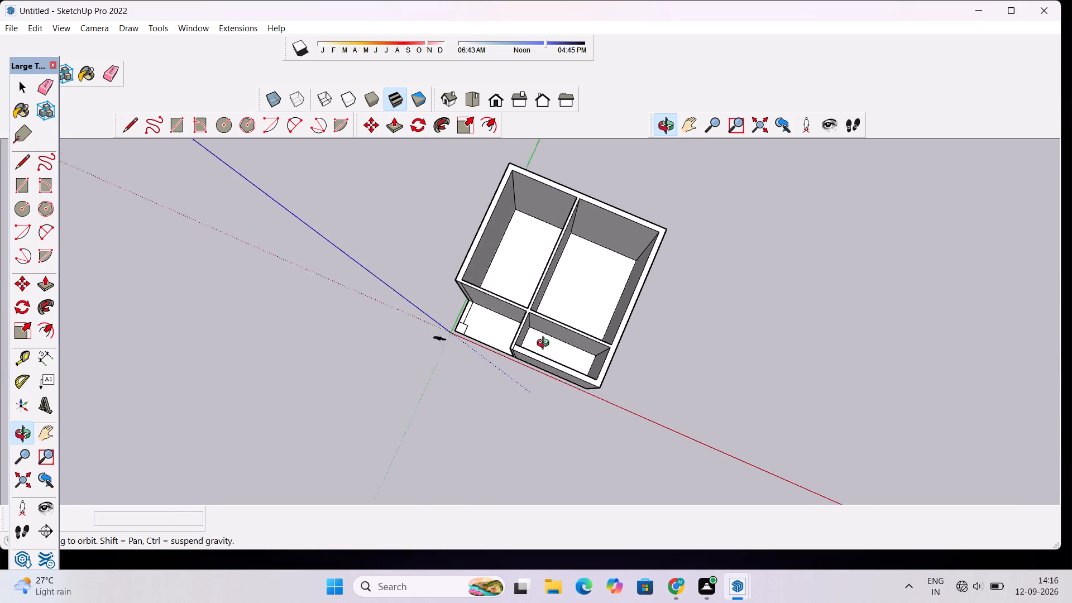
scroll(545, 344, "down", 3)
left_click_drag(498, 309, 662, 349)
scroll(605, 274, "up", 5)
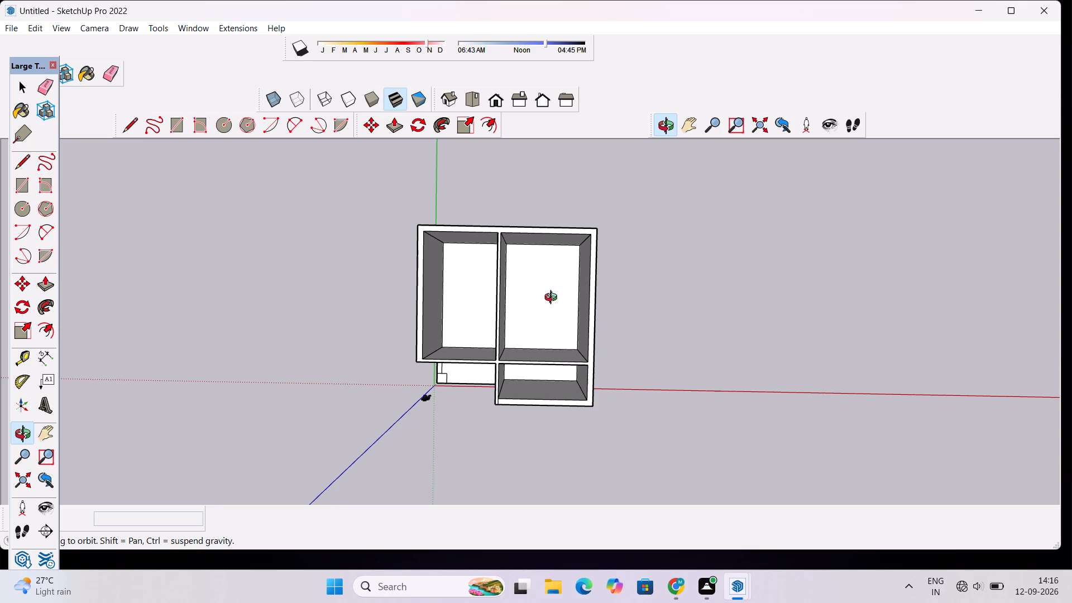
scroll(518, 296, "down", 3)
left_click_drag(521, 391, 520, 356)
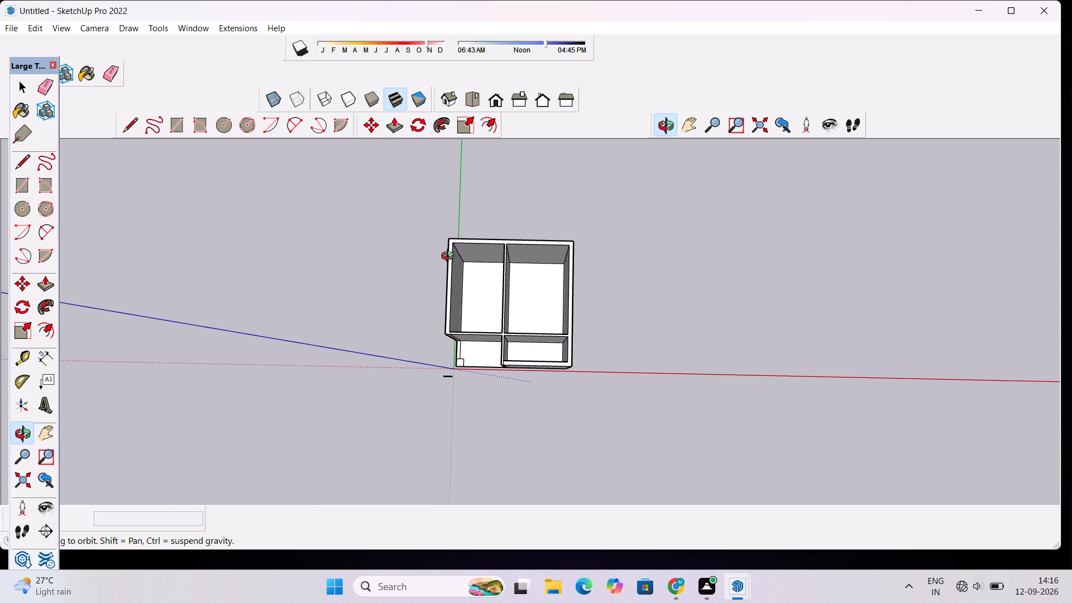
scroll(521, 280, "up", 1)
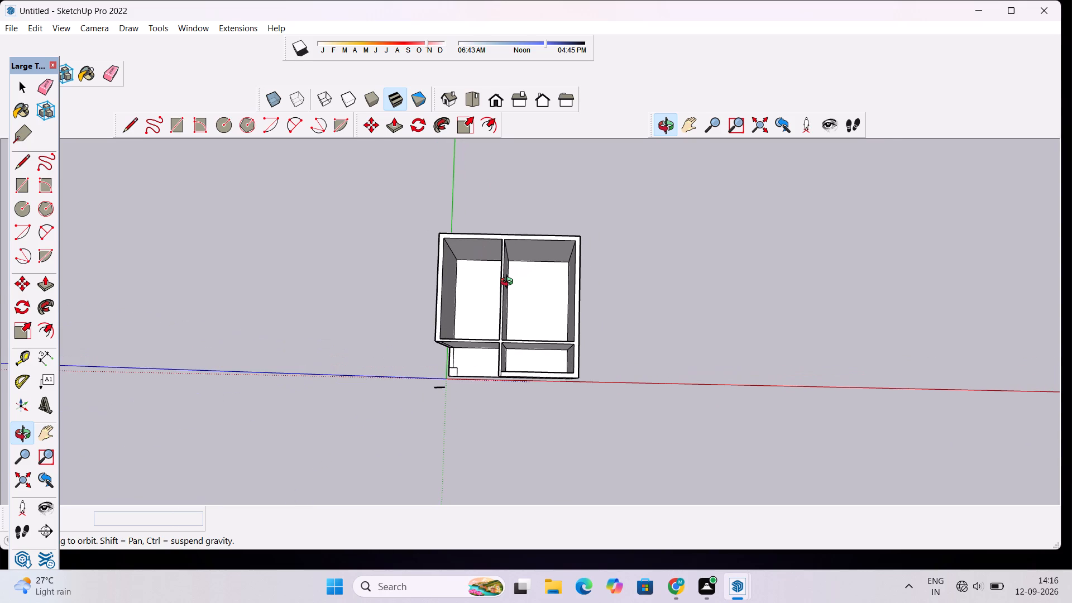
Examine the raised walls, the rooms they enclose and the open corner area from above and from the front.
scroll(484, 284, "up", 4)
scroll(484, 284, "down", 5)
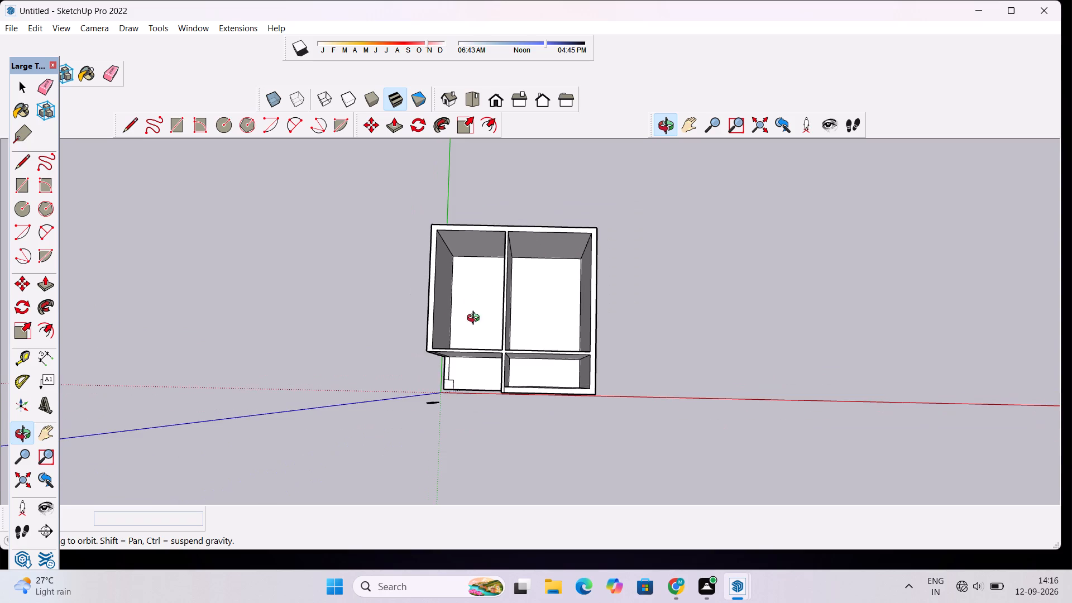
left_click_drag(470, 336, 497, 266)
scroll(500, 277, "up", 5)
scroll(496, 287, "down", 5)
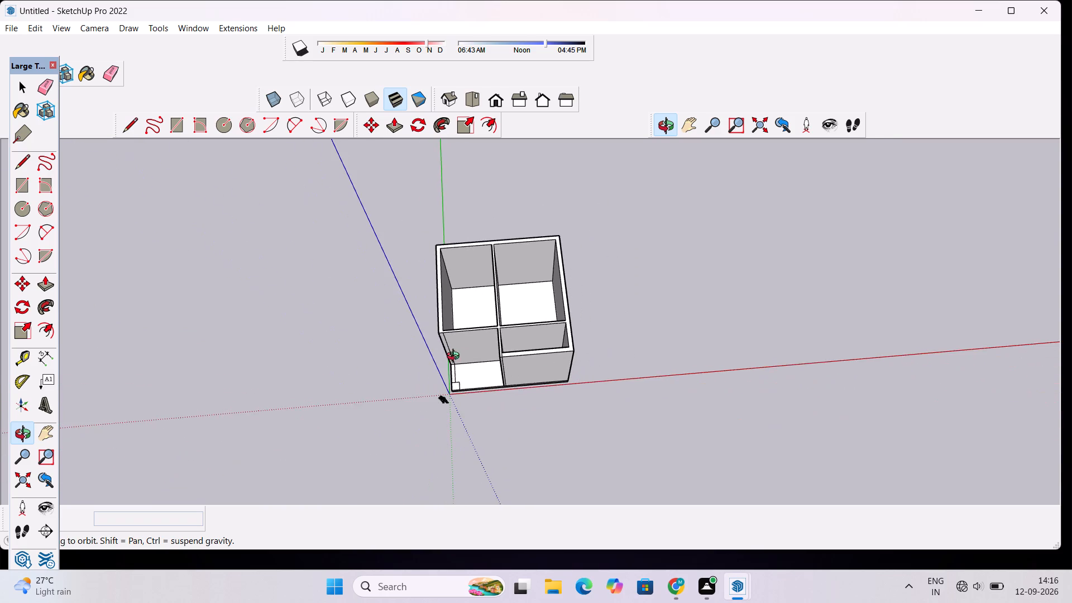
left_click_drag(451, 351, 450, 283)
scroll(465, 285, "up", 5)
scroll(469, 283, "down", 2)
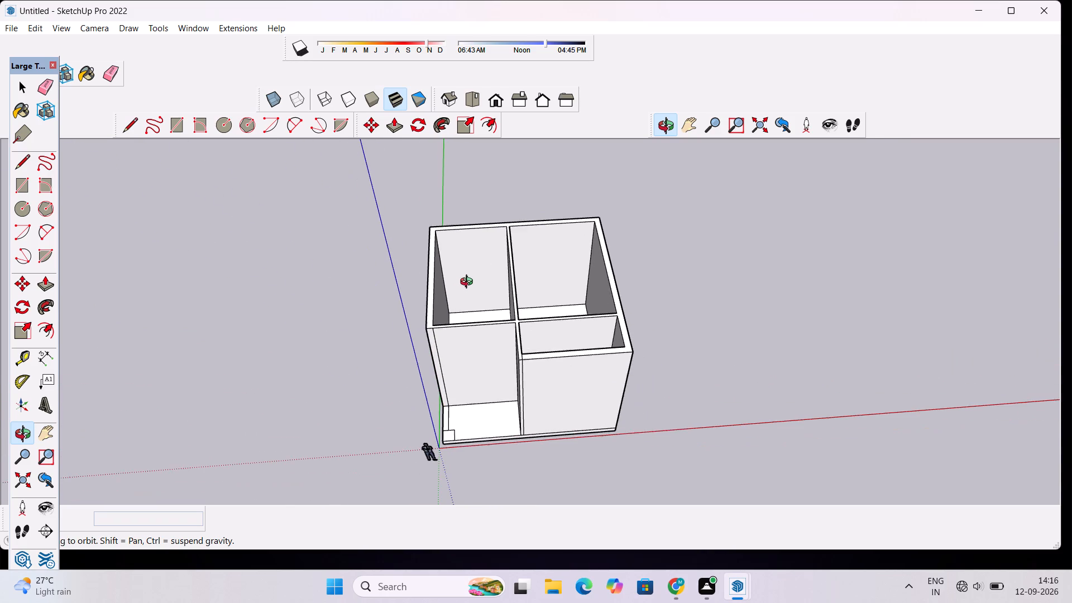
left_click_drag(543, 328, 502, 331)
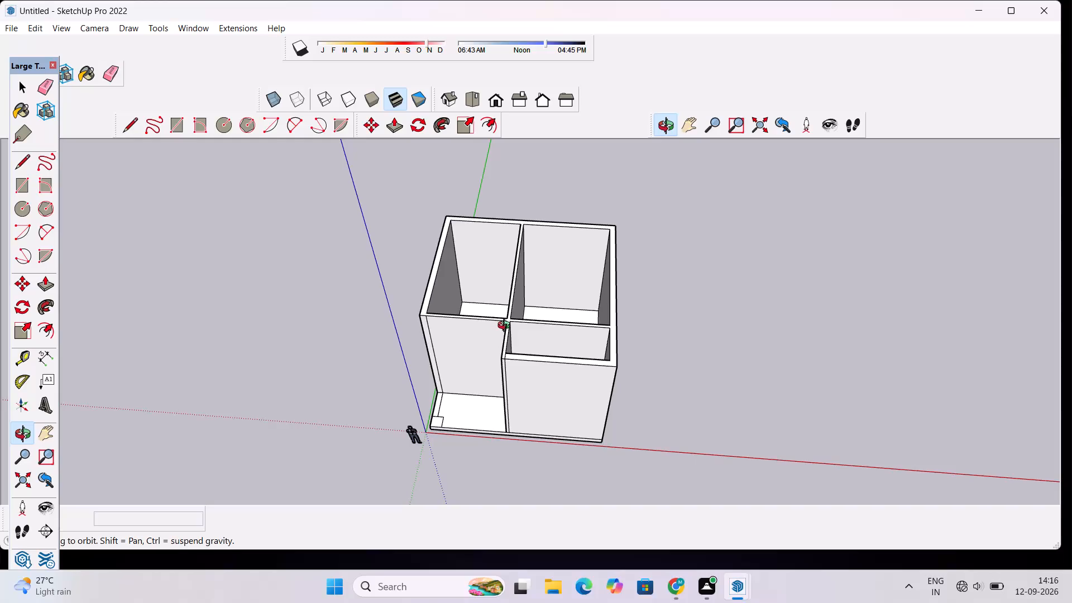
scroll(476, 326, "down", 7)
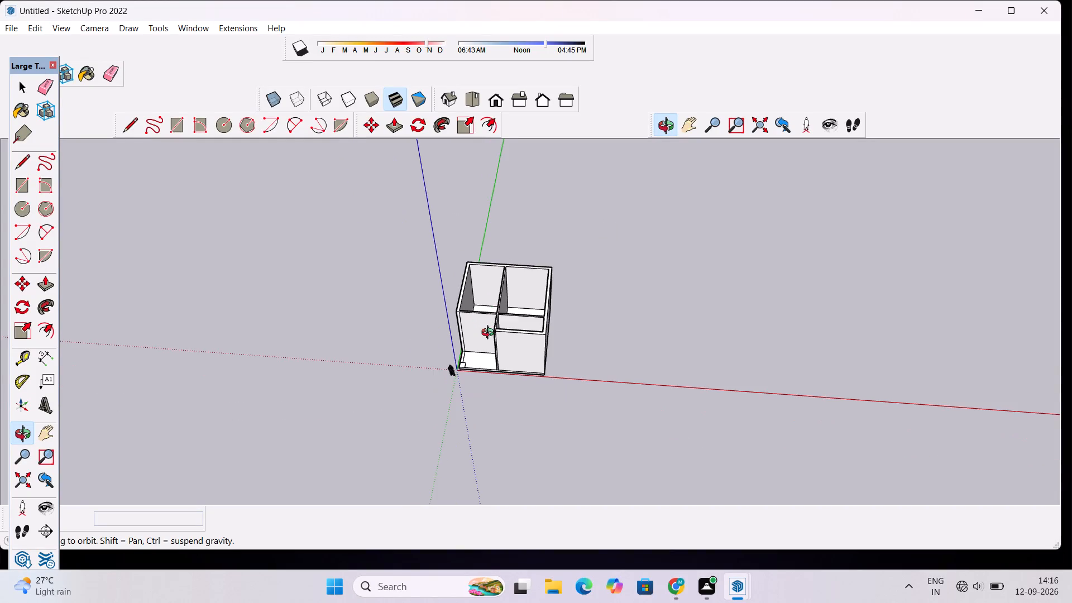
left_click_drag(490, 334, 518, 287)
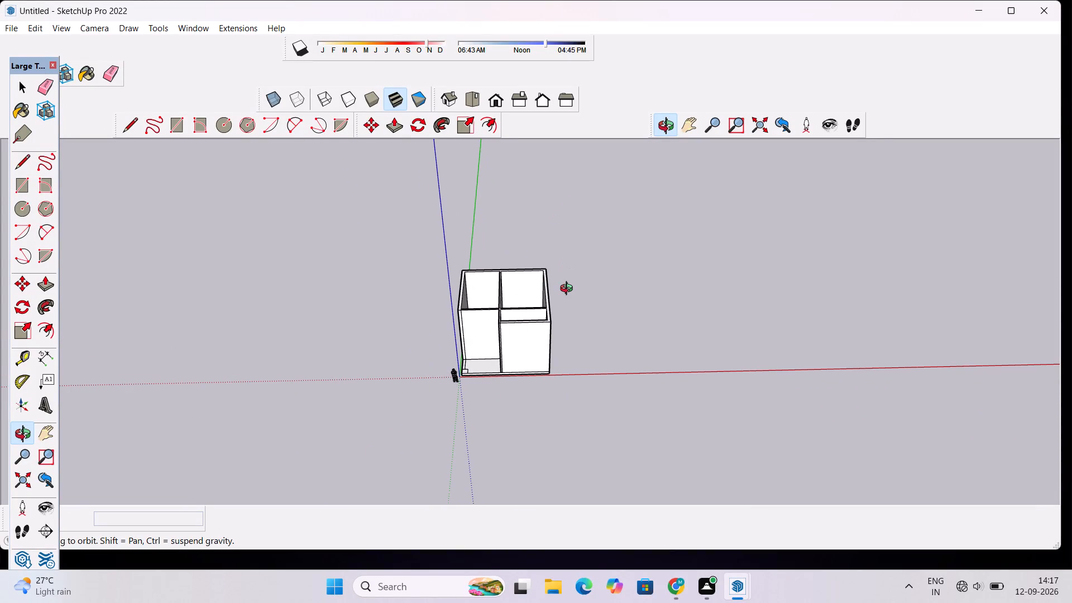
scroll(569, 290, "down", 2)
scroll(571, 291, "up", 9)
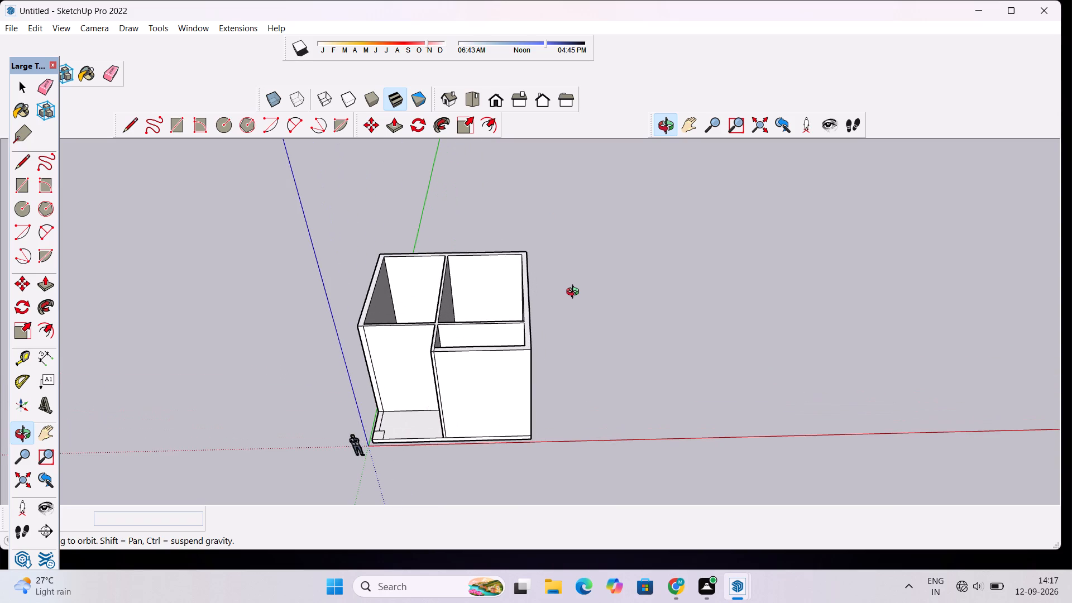
scroll(575, 296, "down", 4)
scroll(575, 296, "up", 3)
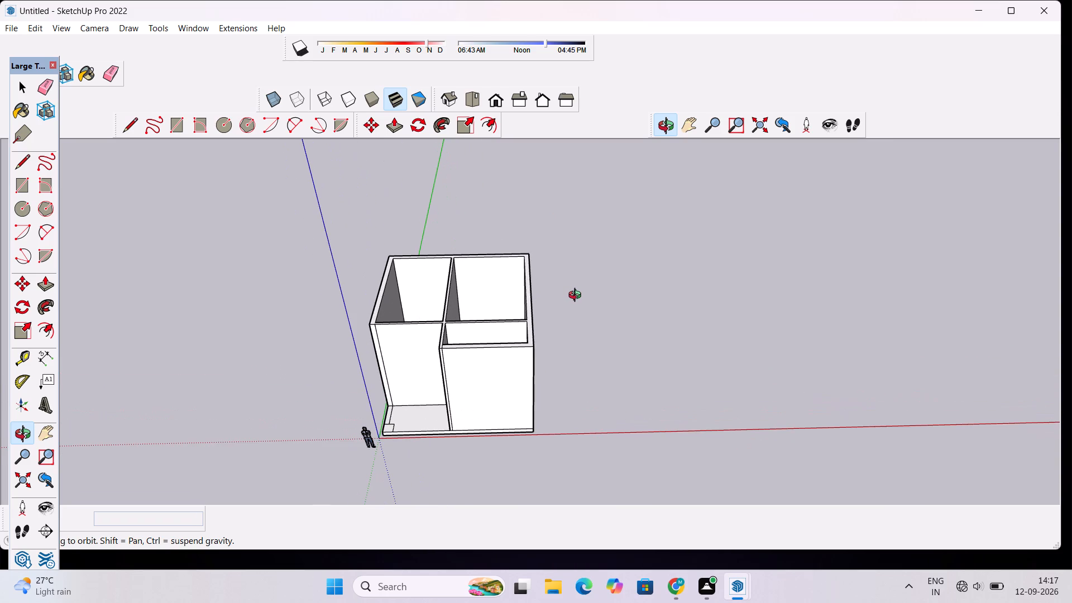
scroll(580, 298, "down", 1)
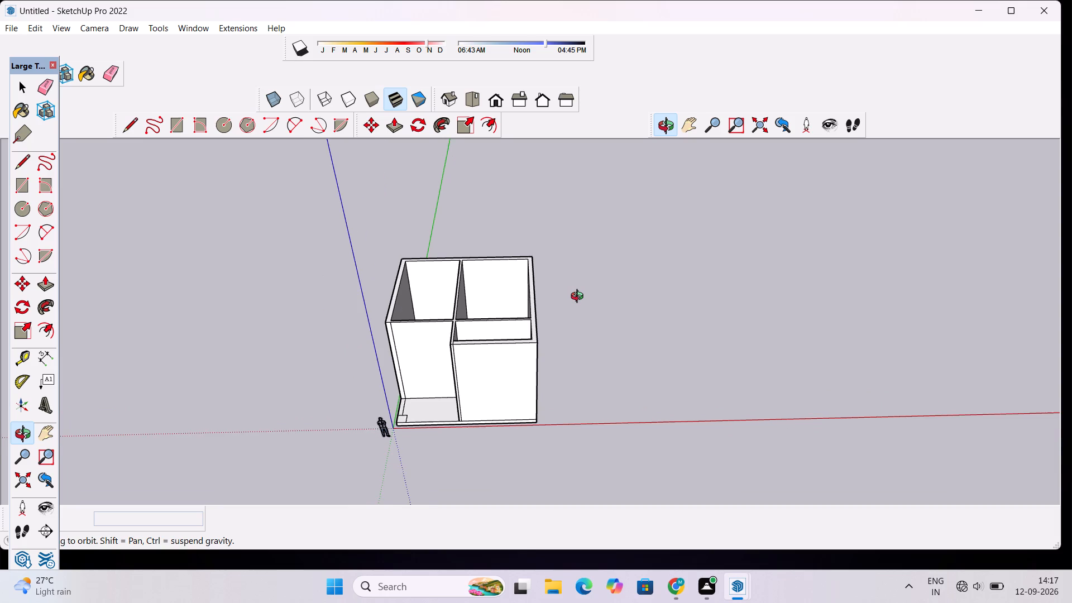
scroll(582, 298, "down", 1)
scroll(583, 300, "up", 2)
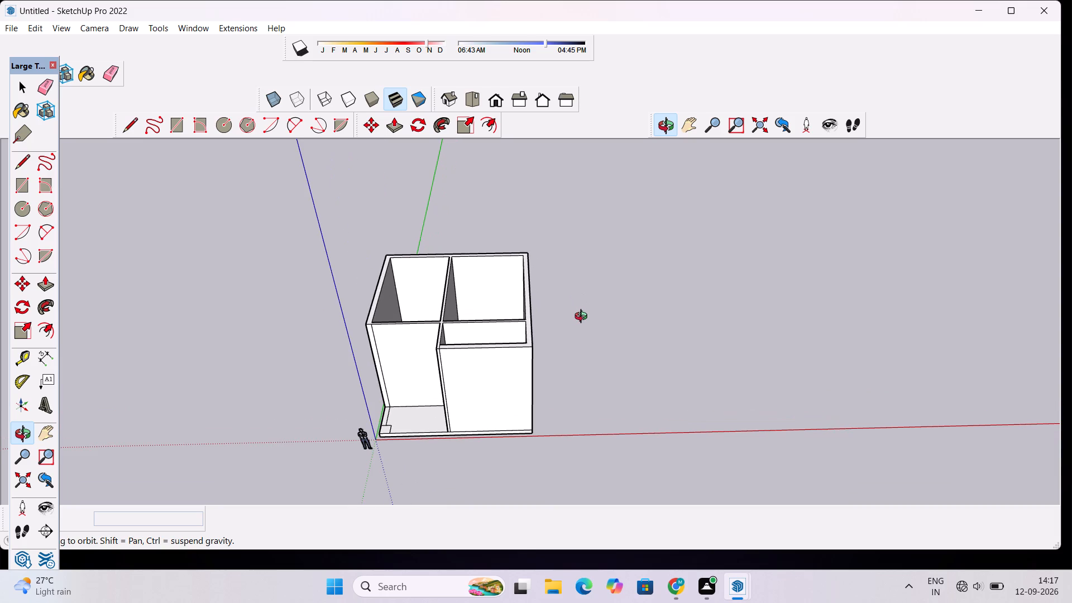
scroll(582, 333, "down", 2)
scroll(577, 327, "up", 1)
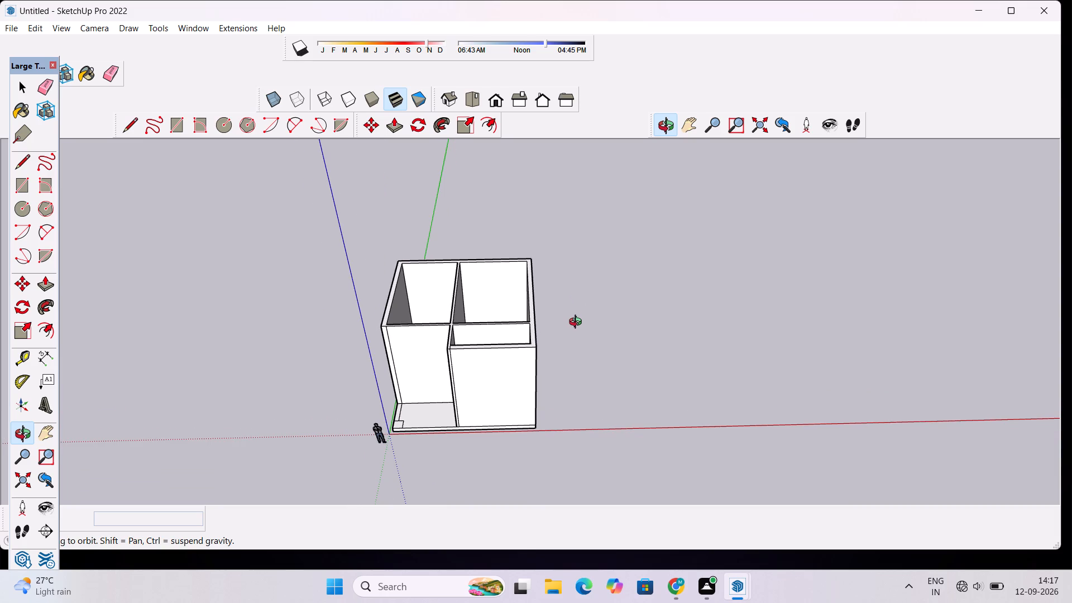
Undock the Camera toolbar and dock it again slightly nearer the drawing and editing tools.
left_click_drag(666, 137, 664, 216)
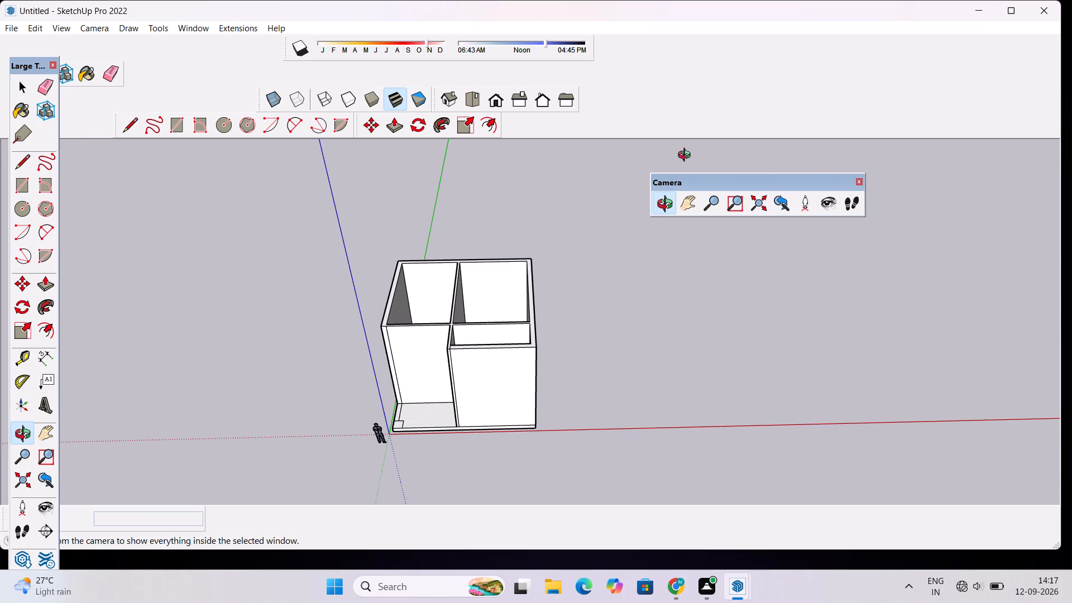
key("m")
left_click_drag(705, 170, 685, 111)
left_click_drag(670, 183, 648, 117)
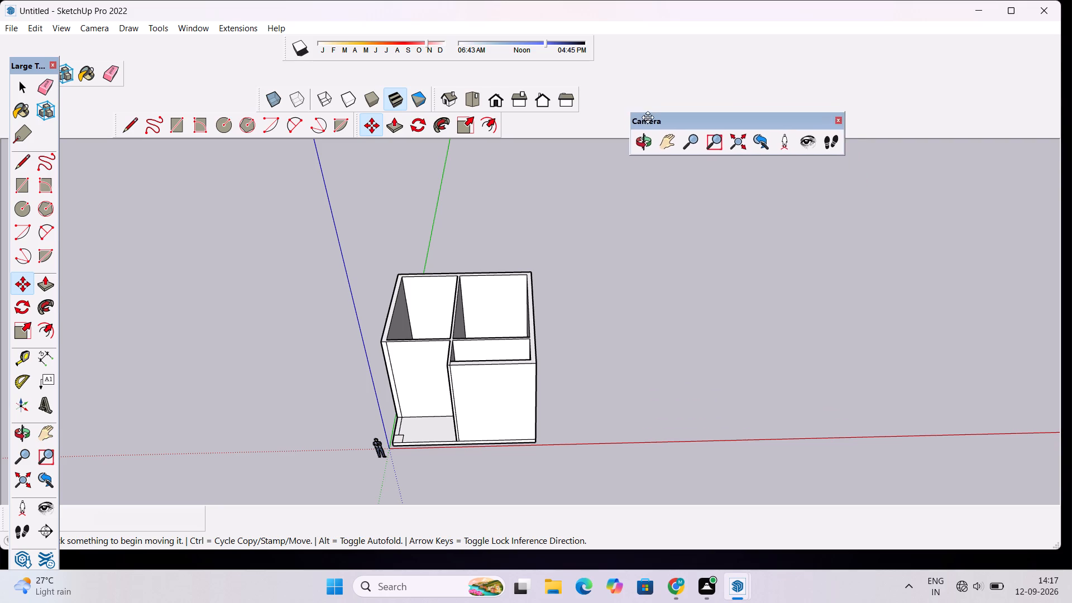
left_click_drag(648, 117, 637, 95)
key("space")
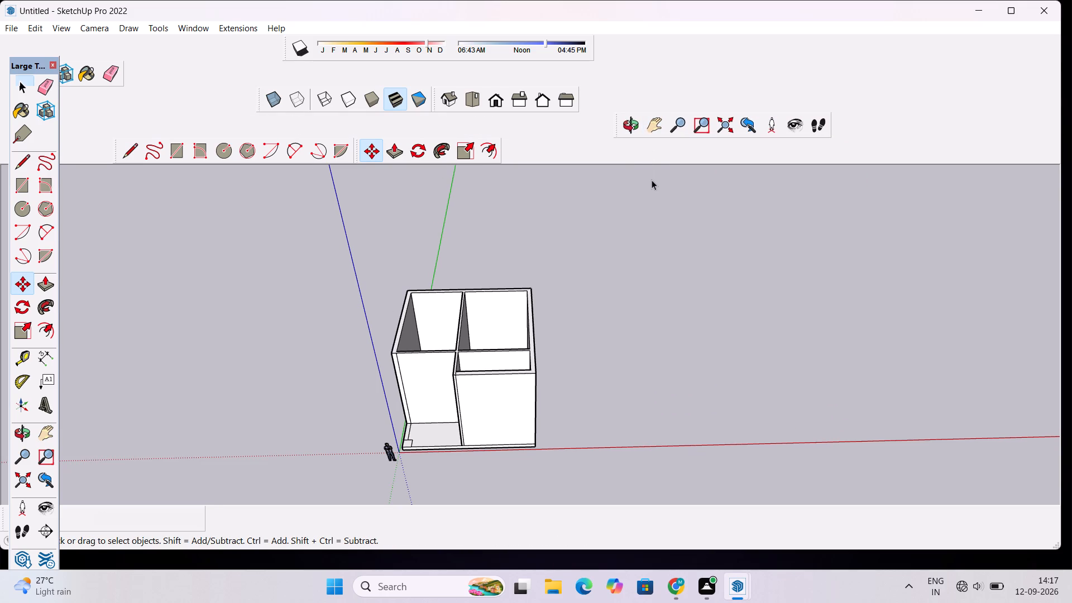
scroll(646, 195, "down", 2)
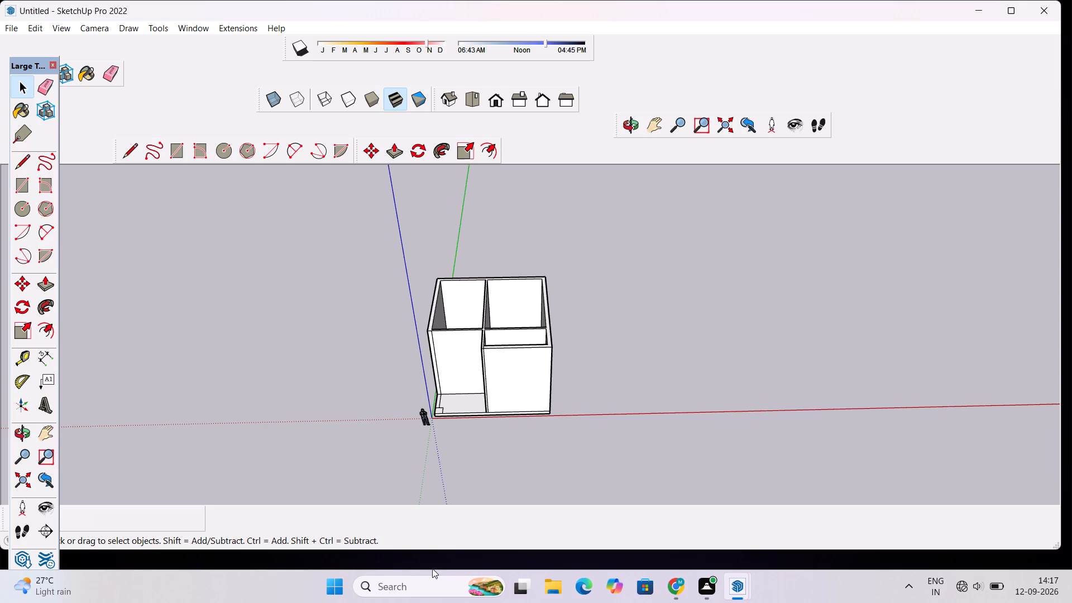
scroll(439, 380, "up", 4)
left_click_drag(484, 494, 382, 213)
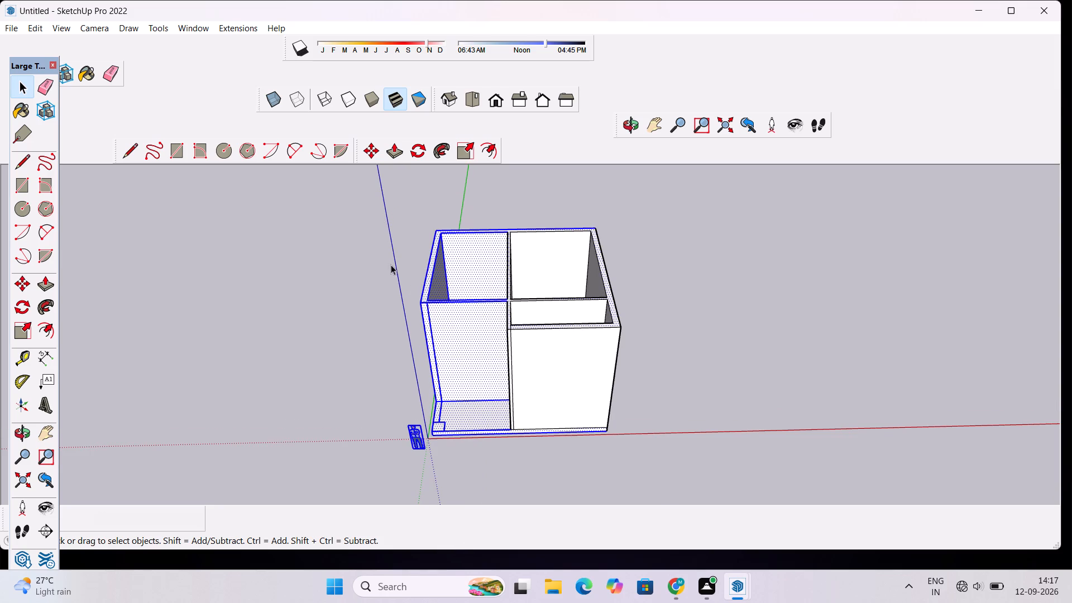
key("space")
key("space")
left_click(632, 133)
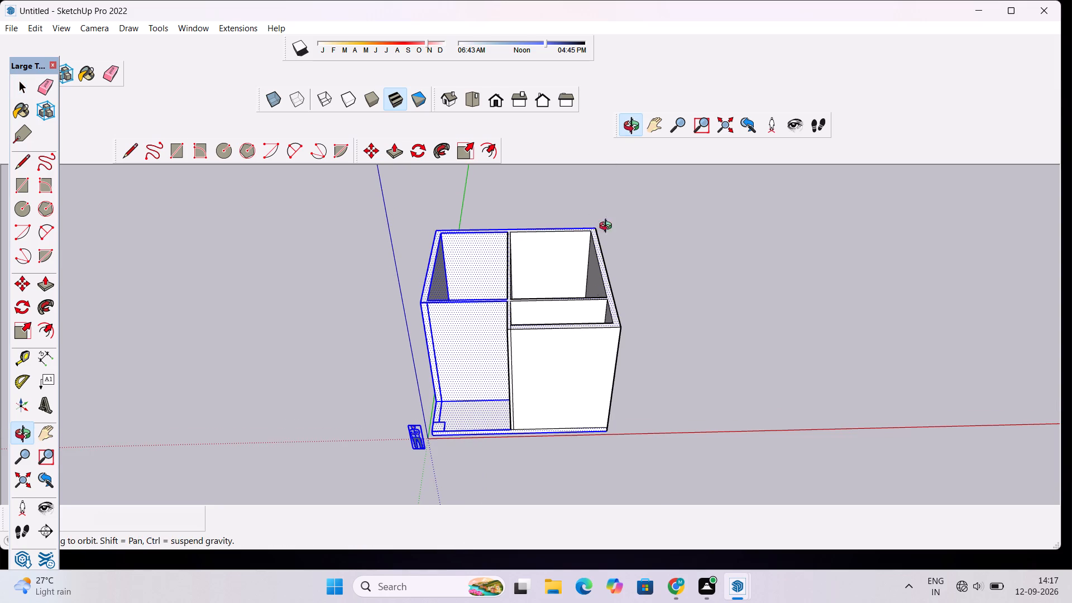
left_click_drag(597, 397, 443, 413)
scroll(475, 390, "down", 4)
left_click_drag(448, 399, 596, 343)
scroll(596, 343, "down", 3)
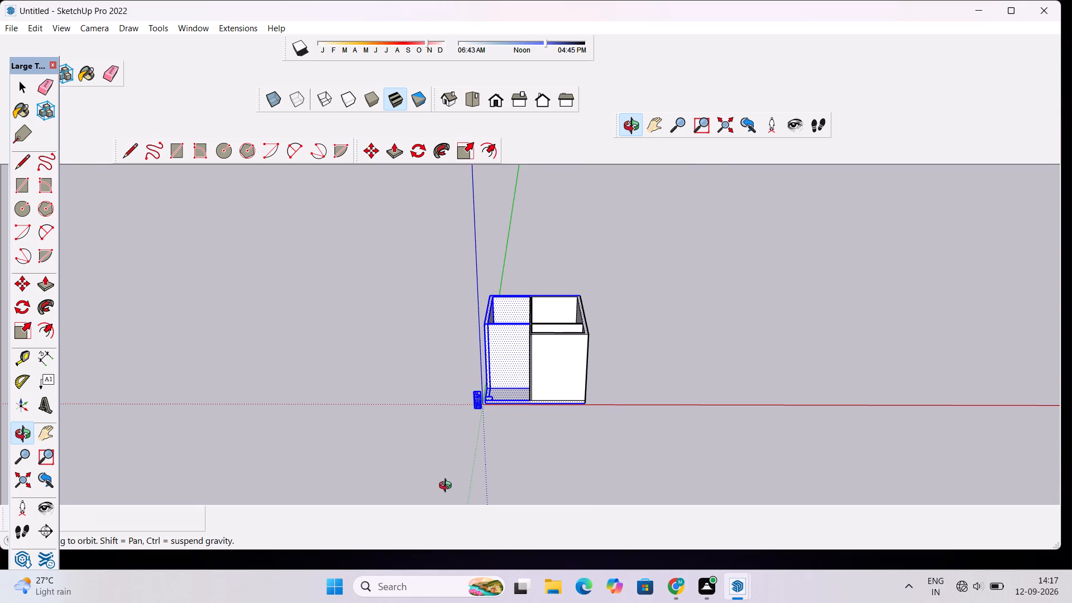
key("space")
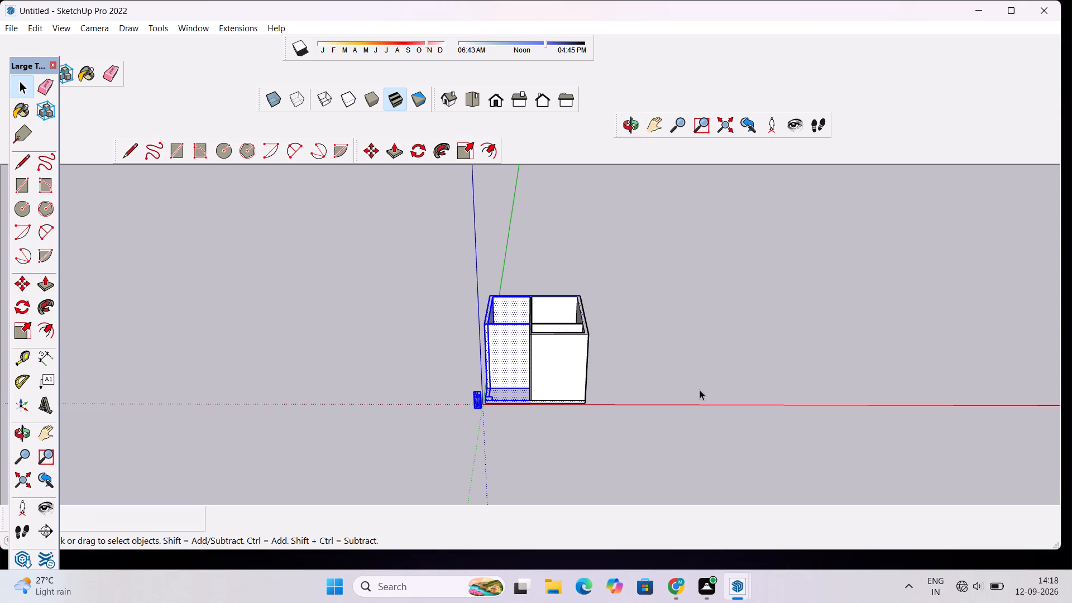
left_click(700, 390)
Examine the building's front and outer side walls from progressively lower angles.
left_click(635, 123)
left_click_drag(674, 269, 547, 328)
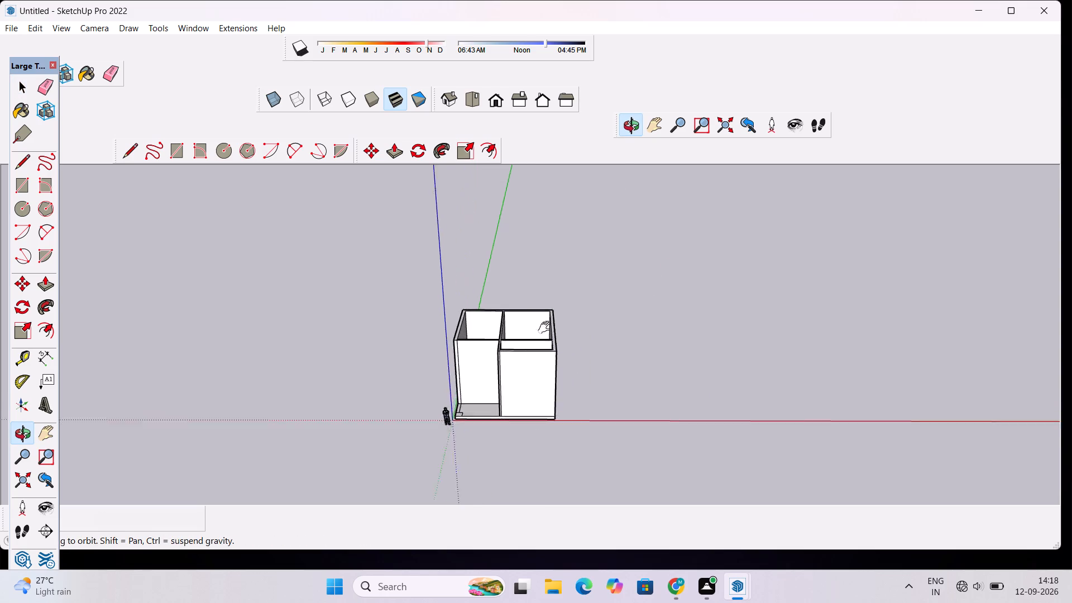
left_click_drag(547, 328, 471, 351)
scroll(581, 310, "up", 5)
left_click_drag(581, 310, 497, 355, "shift")
scroll(487, 264, "down", 4, "shift")
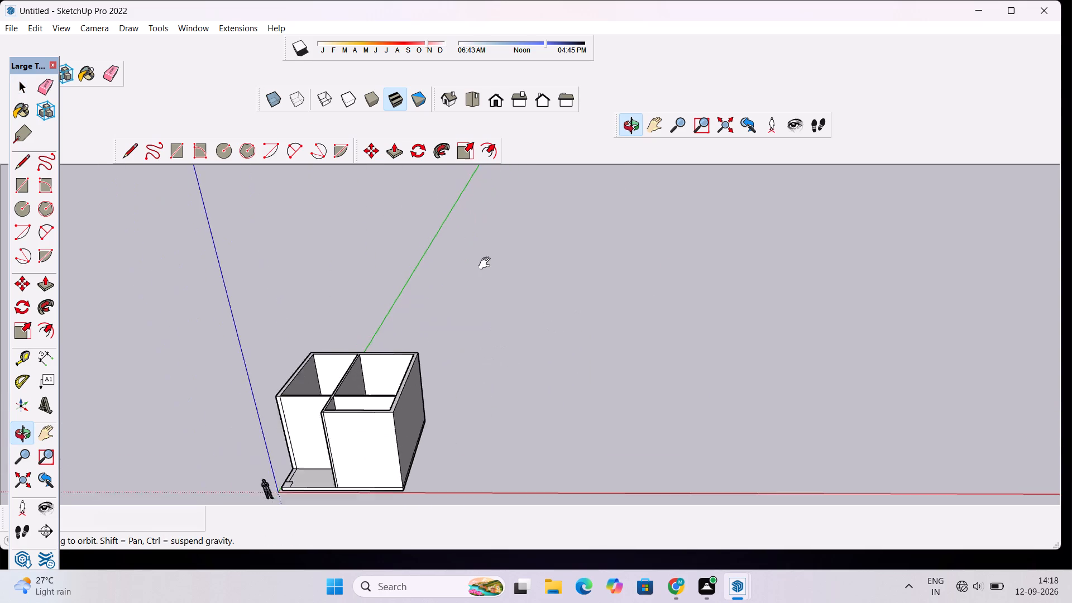
scroll(487, 264, "down", 1, "shift")
left_click_drag(589, 332, 350, 361, "shift")
scroll(379, 323, "down", 6)
left_click_drag(361, 395, 468, 382)
scroll(468, 382, "down", 6)
left_click_drag(463, 475, 399, 449)
scroll(395, 414, "up", 5)
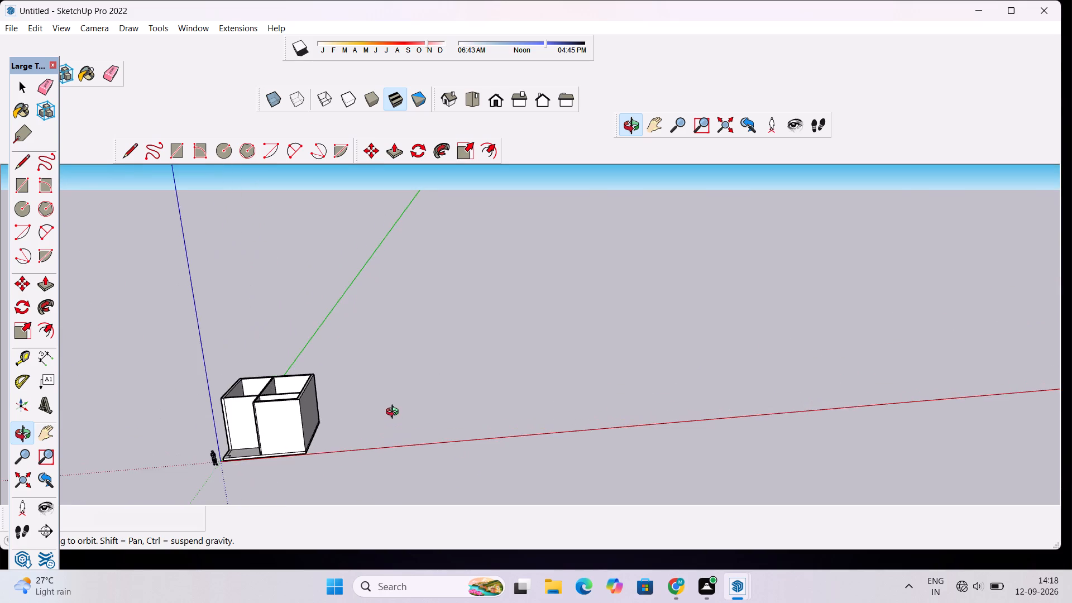
scroll(394, 410, "up", 9)
From the front view, draw a closed upright rectangle about 23' wide with the Line tool, standing beside the building parallel to the red axis.
left_click(497, 108)
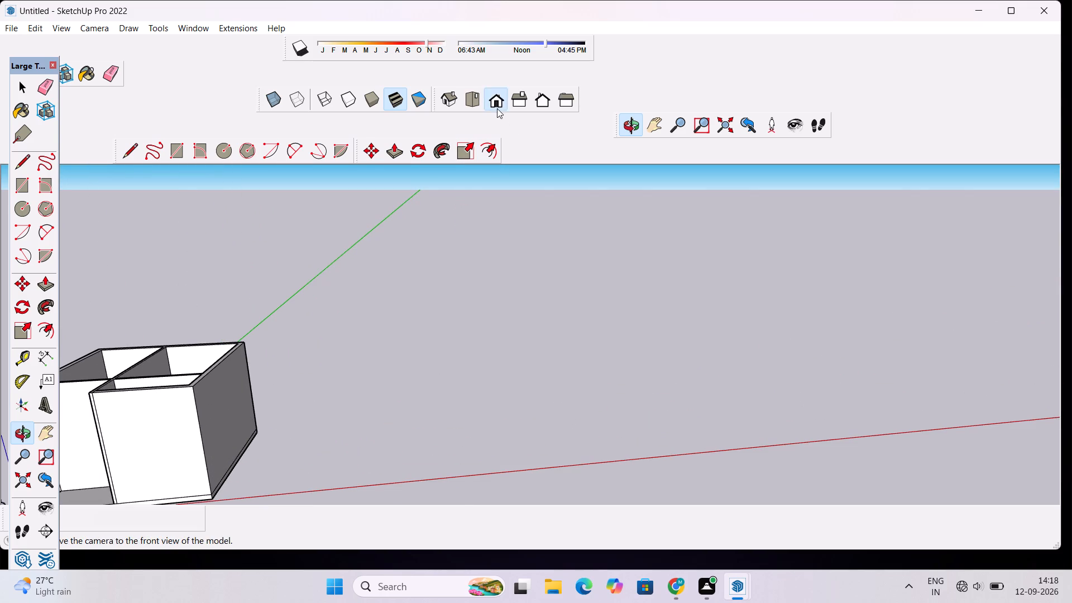
scroll(594, 323, "up", 5)
left_click_drag(636, 373, 628, 410)
scroll(630, 415, "up", 1)
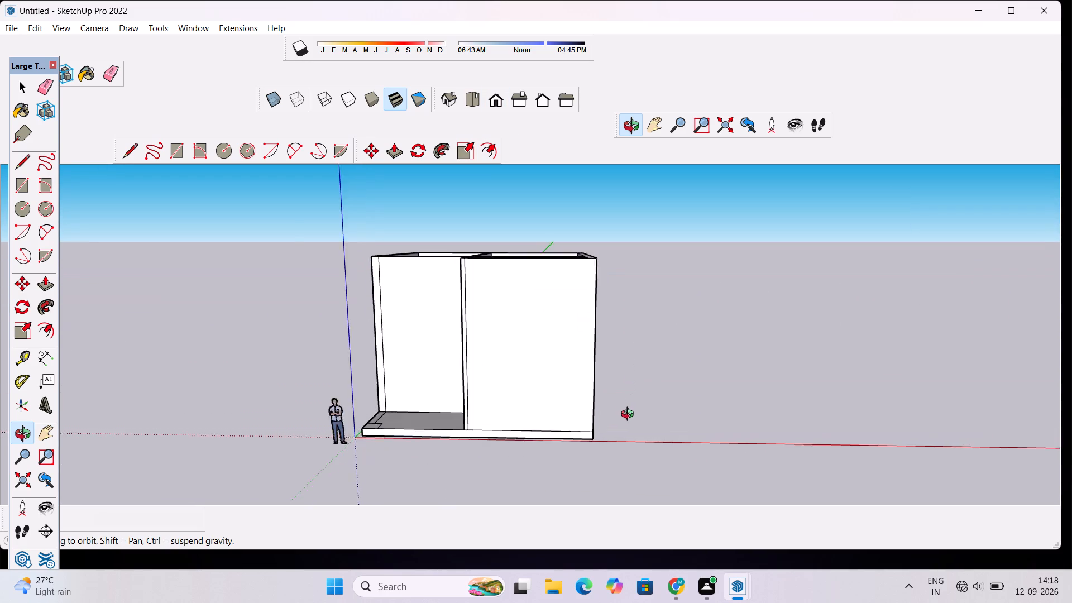
scroll(630, 415, "up", 5)
left_click_drag(631, 419, 498, 379, "shift")
scroll(497, 379, "down", 3, "shift")
left_click_drag(497, 377, 506, 375, "shift")
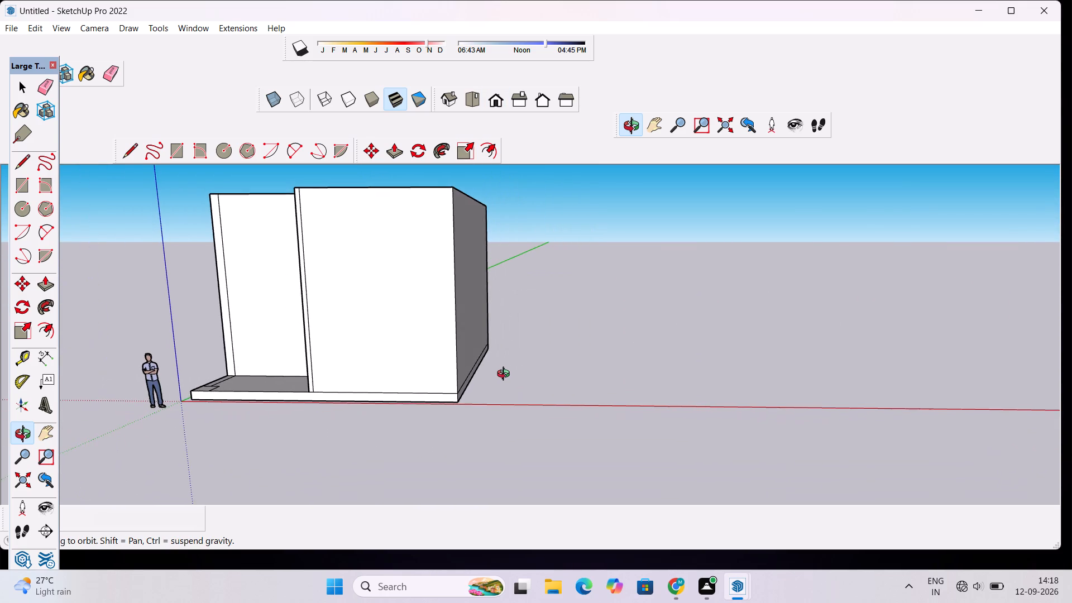
left_click_drag(506, 375, 507, 375, "shift")
key("l")
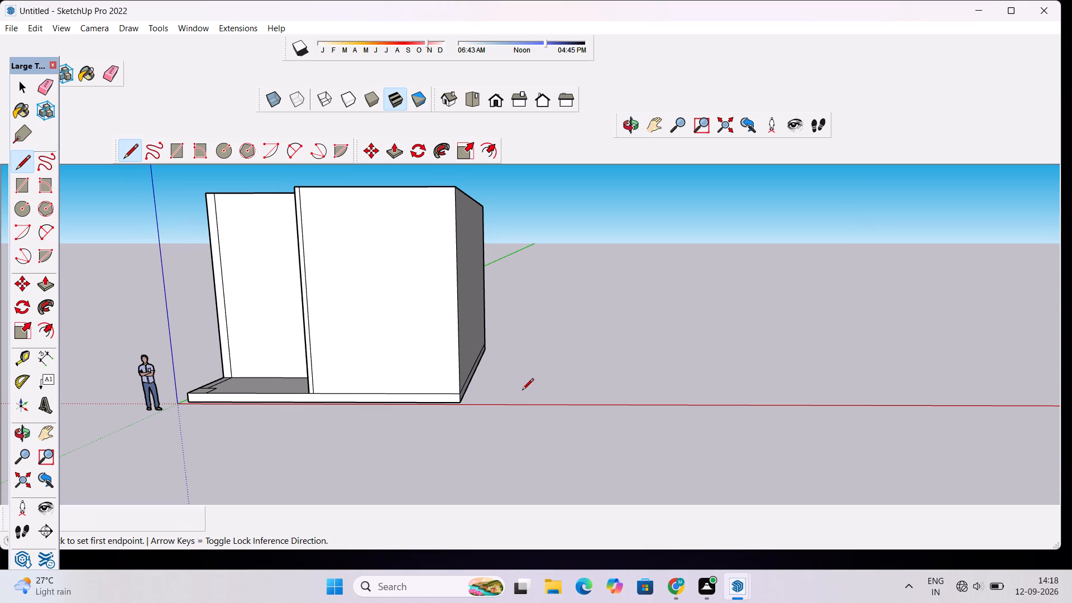
left_click(522, 391)
scroll(667, 389, "down", 4)
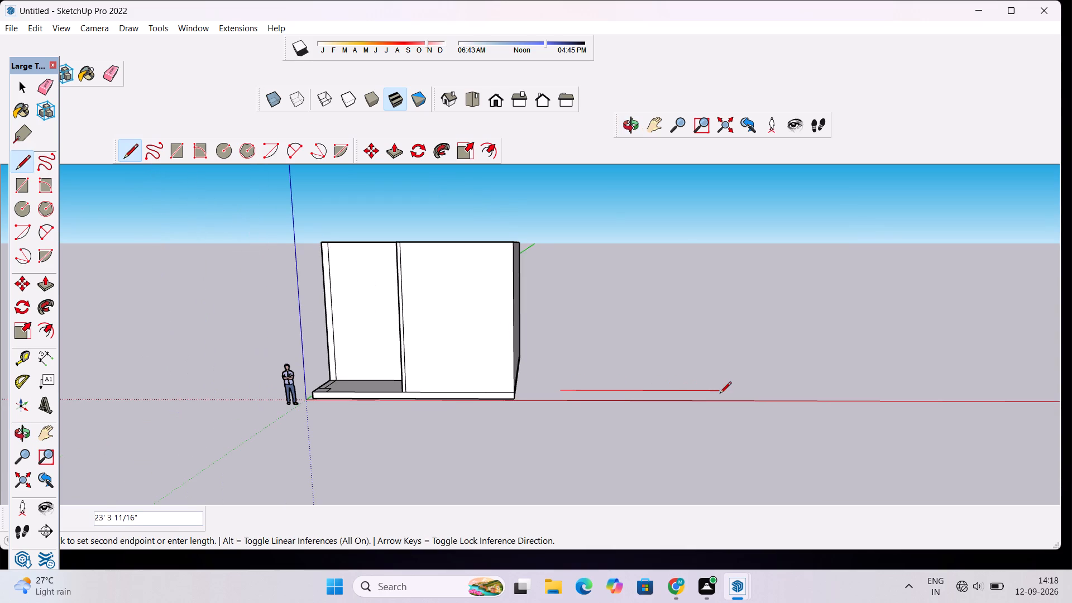
left_click(720, 394)
left_click(716, 234)
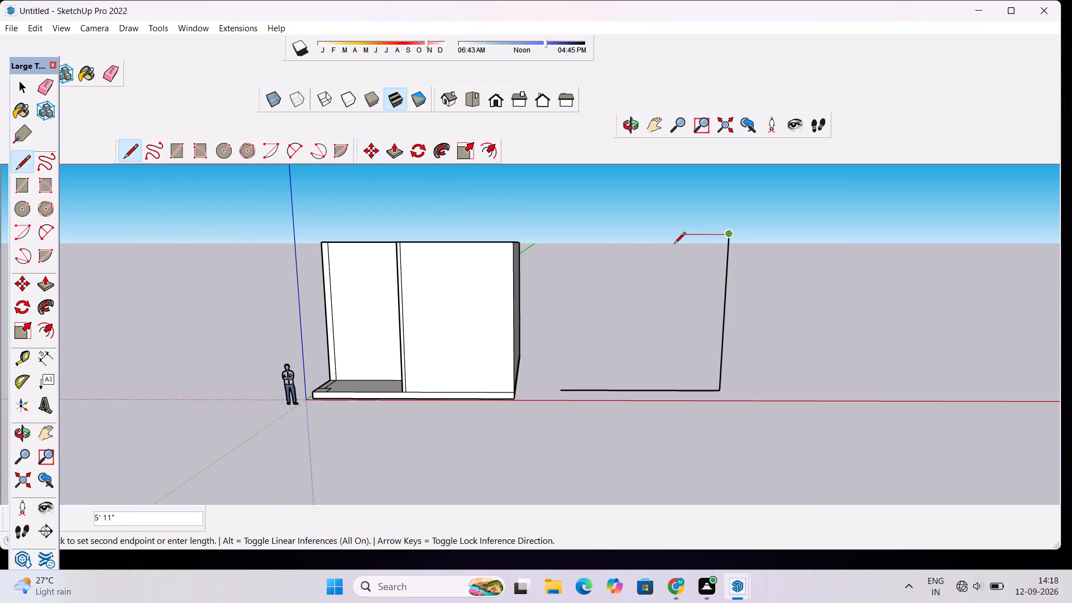
left_click(566, 241)
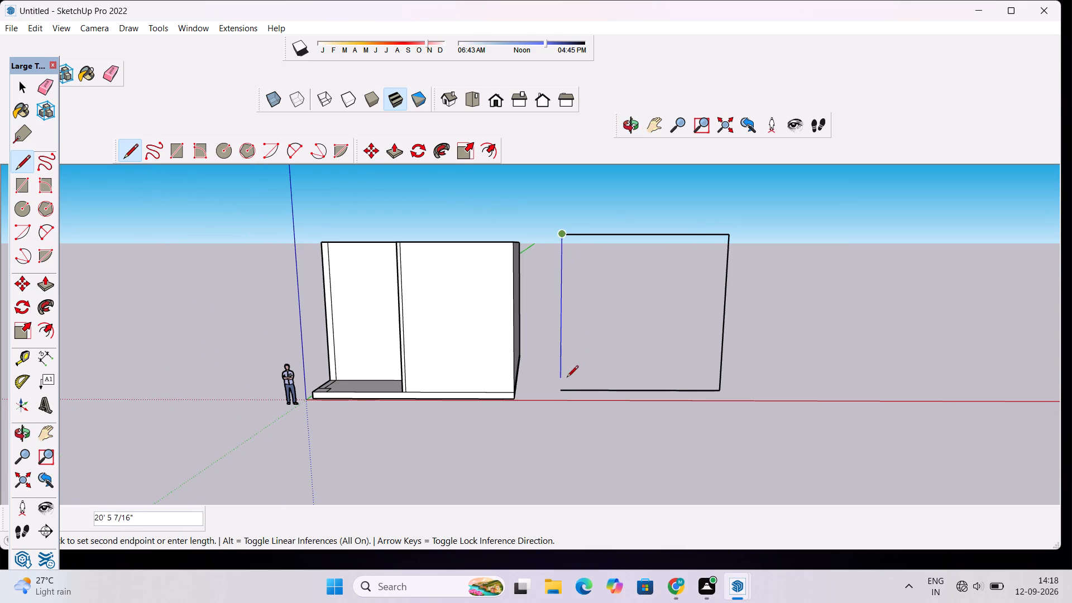
left_click(564, 385)
key("space")
Examine the freestanding upright face and its position relative to the building from above and from the side.
left_click(626, 126)
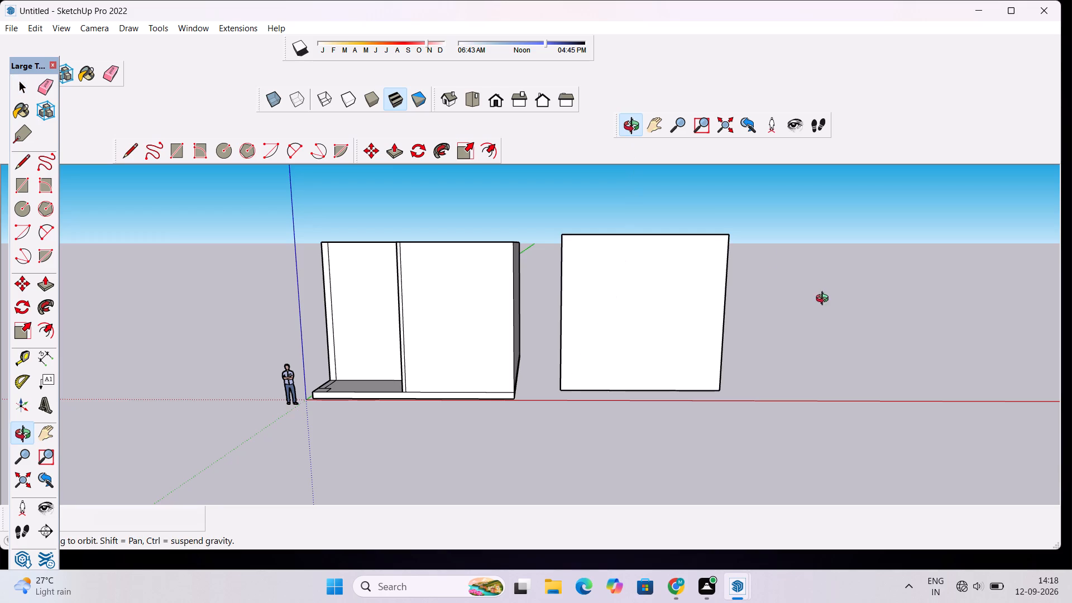
left_click_drag(830, 327, 869, 361)
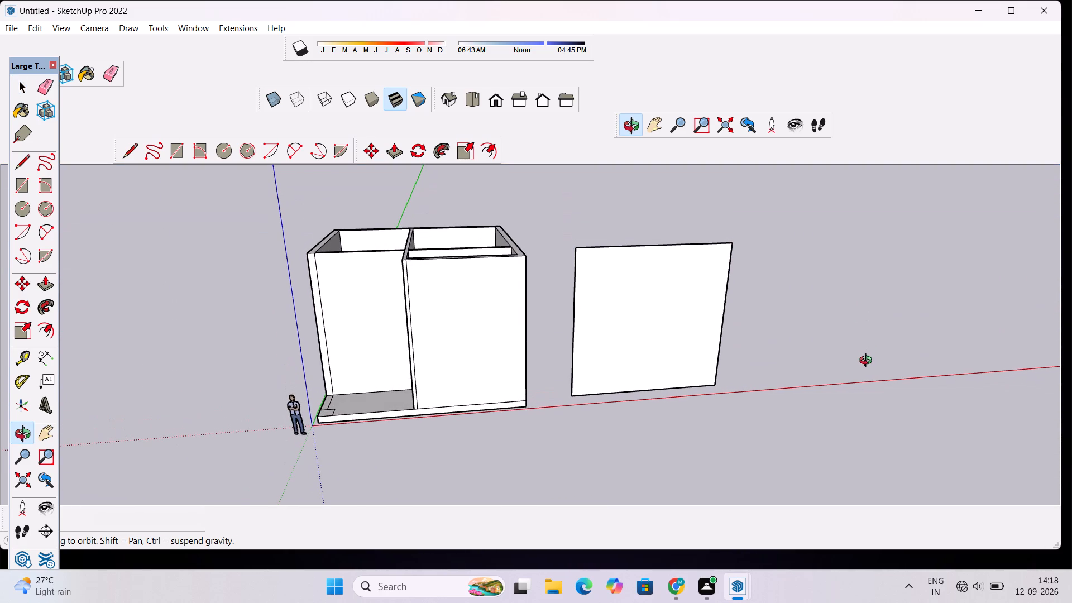
scroll(796, 370, "down", 2)
scroll(795, 376, "up", 3)
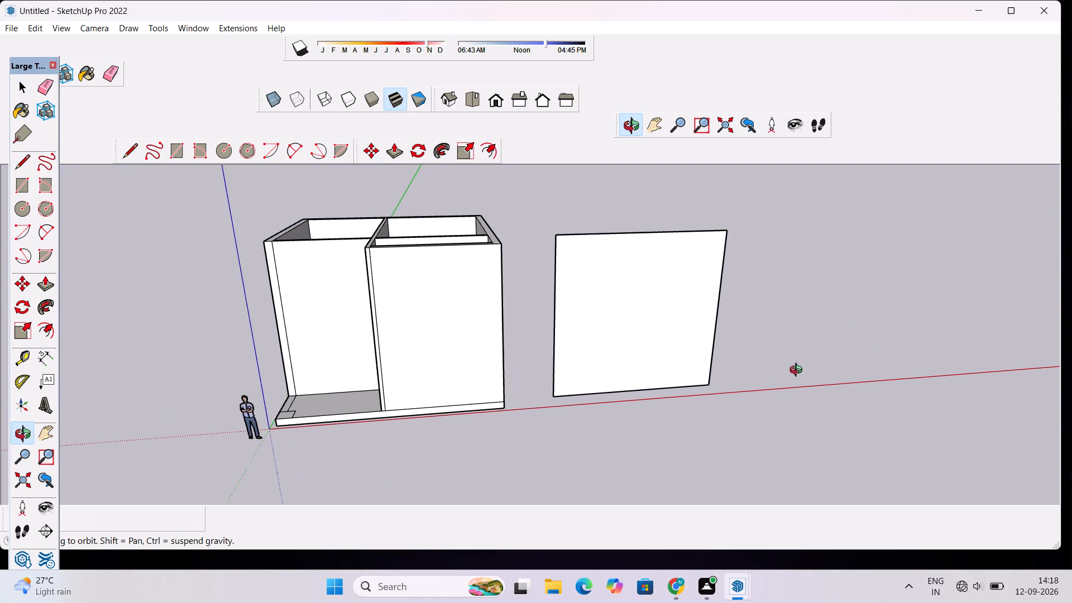
scroll(801, 356, "down", 5)
left_click_drag(834, 355, 612, 329)
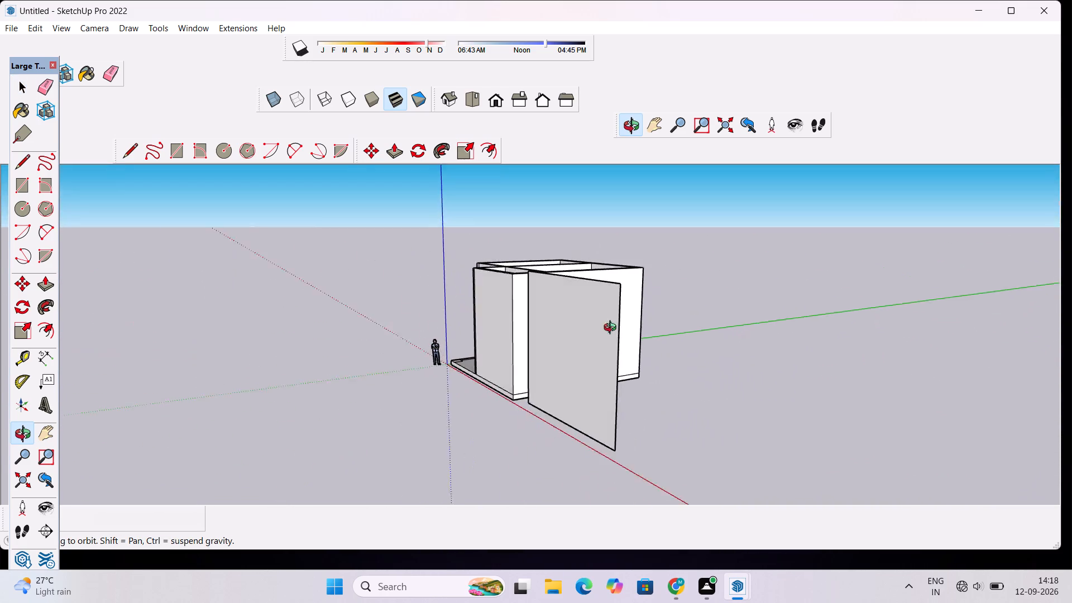
left_click_drag(612, 329, 641, 327)
scroll(662, 313, "up", 4)
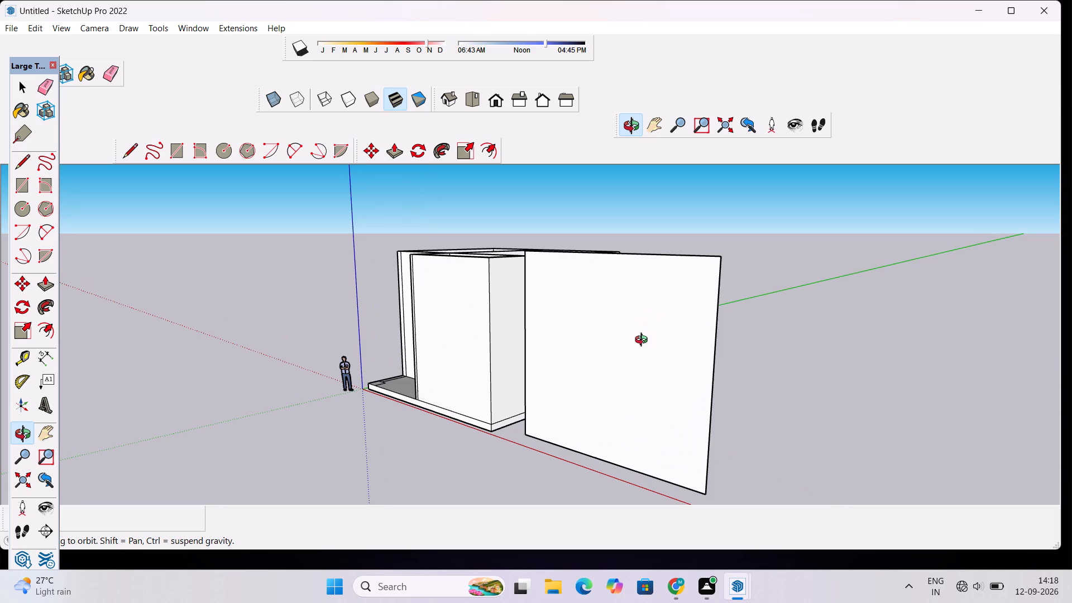
scroll(643, 341, "down", 3)
left_click_drag(526, 353, 548, 352)
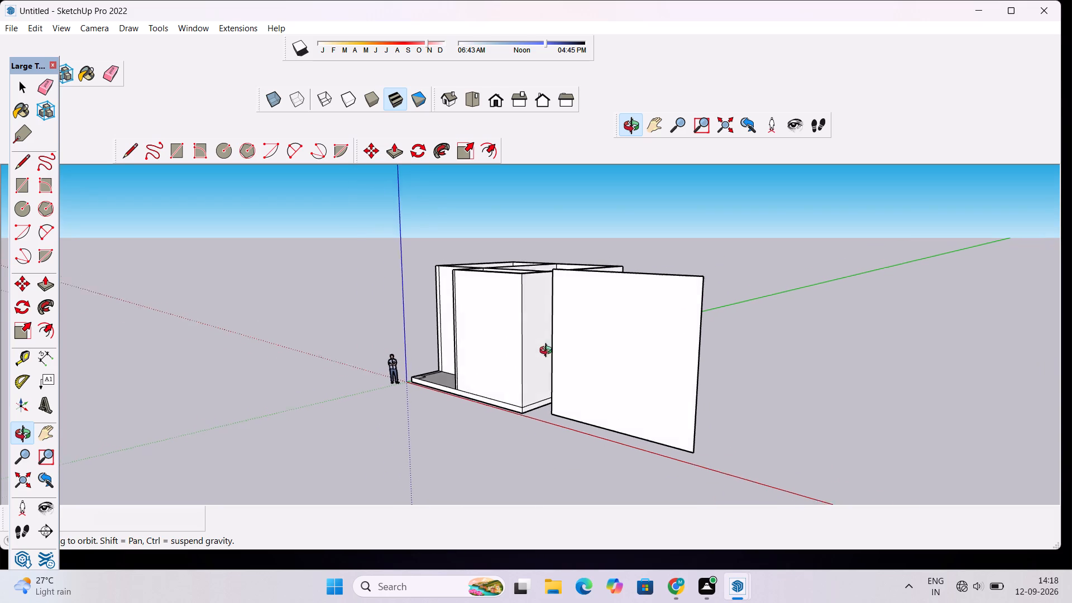
Undo all four lines of the freestanding upright rectangle beside the building.
left_click_drag(548, 352, 694, 416)
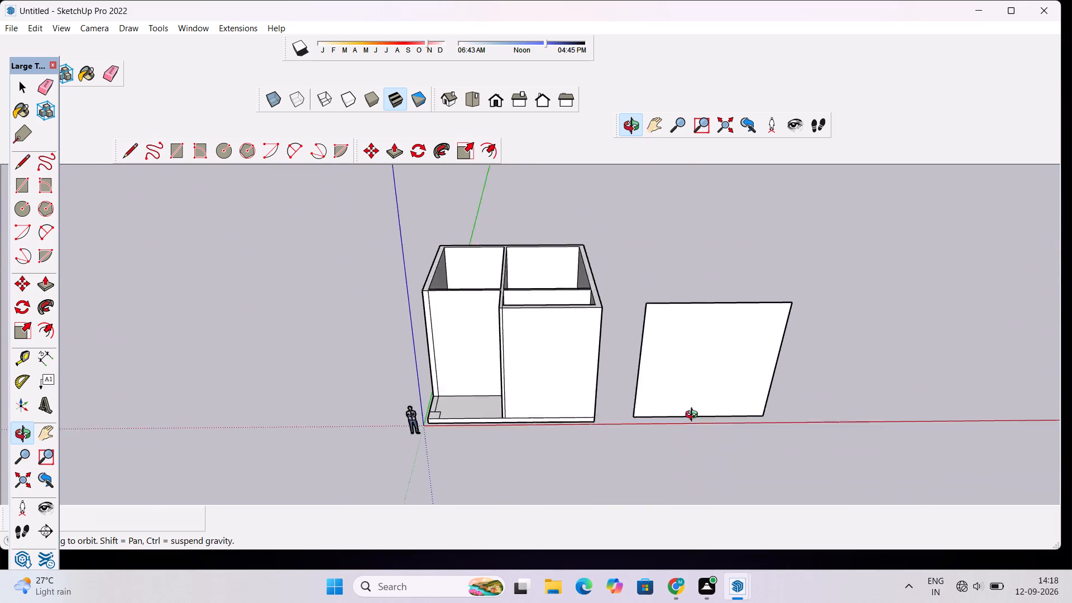
left_click_drag(694, 416, 698, 386)
scroll(698, 386, "down", 3)
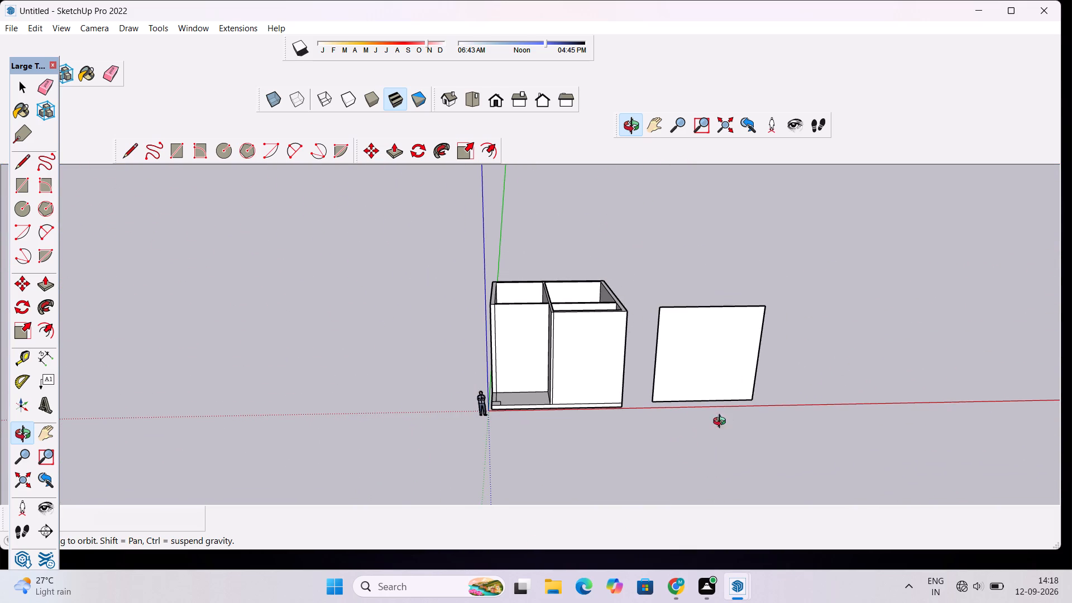
scroll(736, 406, "down", 1)
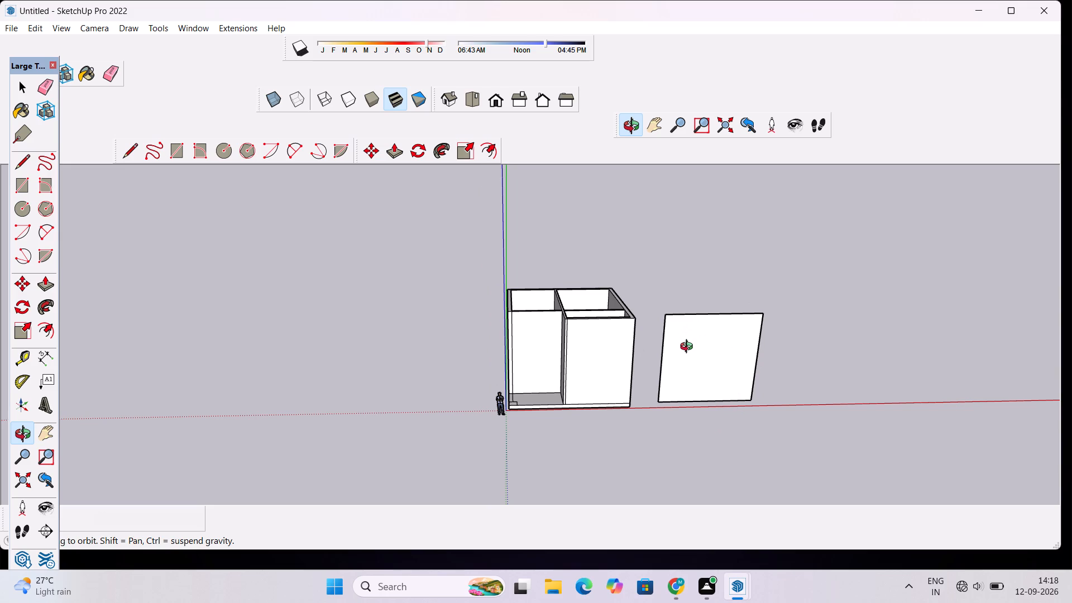
key("ctrl+z")
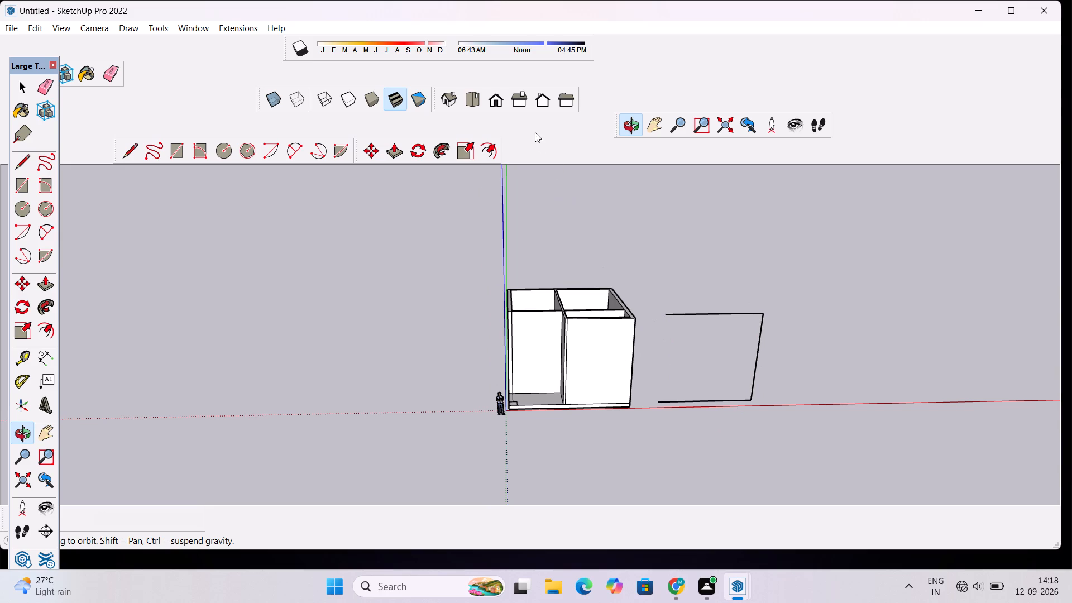
key("ctrl+z")
key("ctrl+z")
key("ctrl+z")
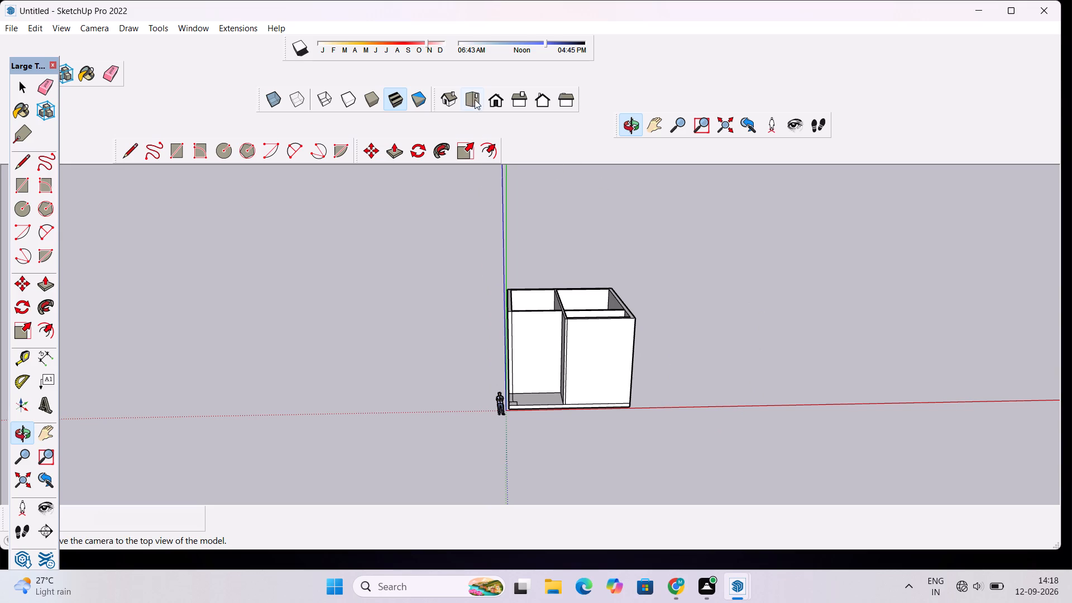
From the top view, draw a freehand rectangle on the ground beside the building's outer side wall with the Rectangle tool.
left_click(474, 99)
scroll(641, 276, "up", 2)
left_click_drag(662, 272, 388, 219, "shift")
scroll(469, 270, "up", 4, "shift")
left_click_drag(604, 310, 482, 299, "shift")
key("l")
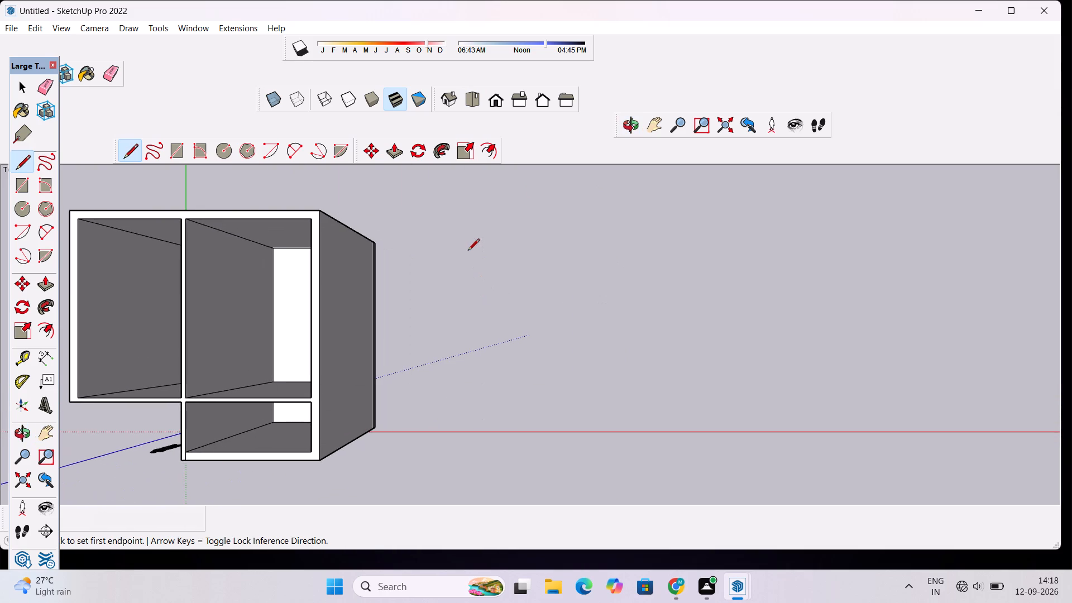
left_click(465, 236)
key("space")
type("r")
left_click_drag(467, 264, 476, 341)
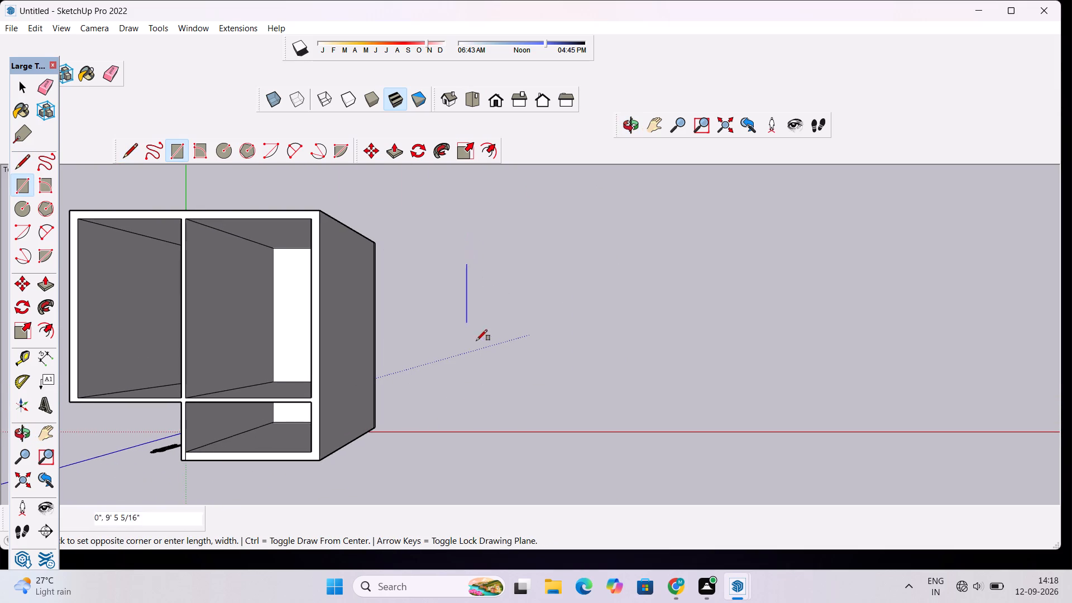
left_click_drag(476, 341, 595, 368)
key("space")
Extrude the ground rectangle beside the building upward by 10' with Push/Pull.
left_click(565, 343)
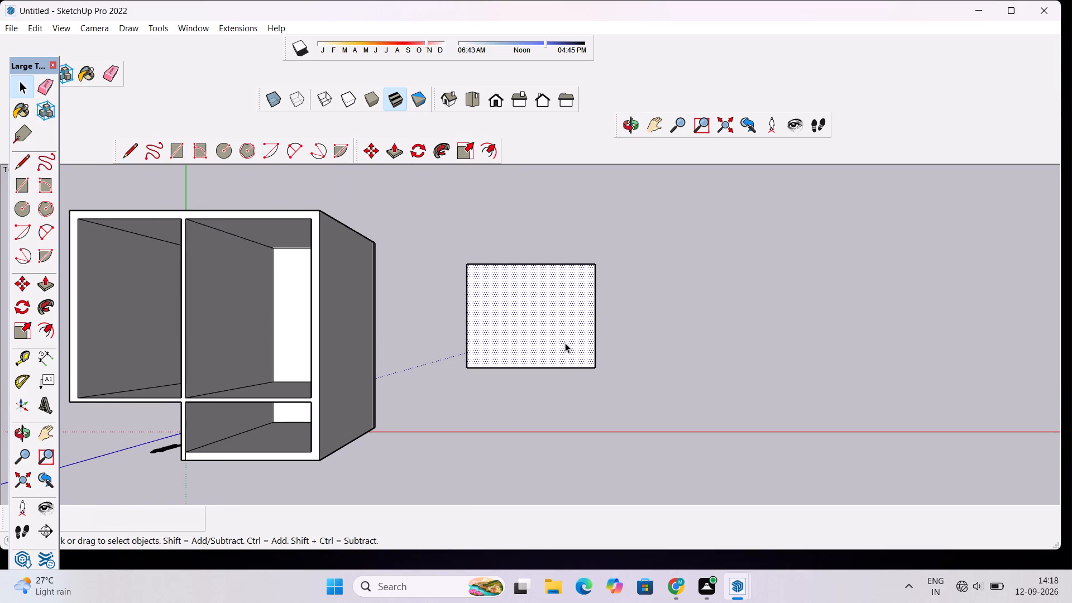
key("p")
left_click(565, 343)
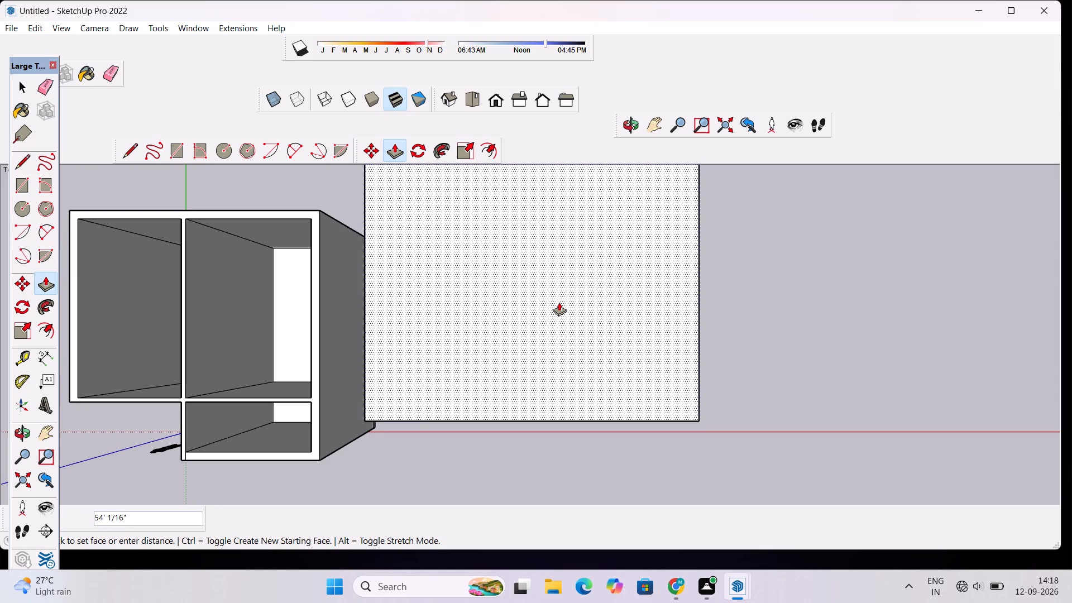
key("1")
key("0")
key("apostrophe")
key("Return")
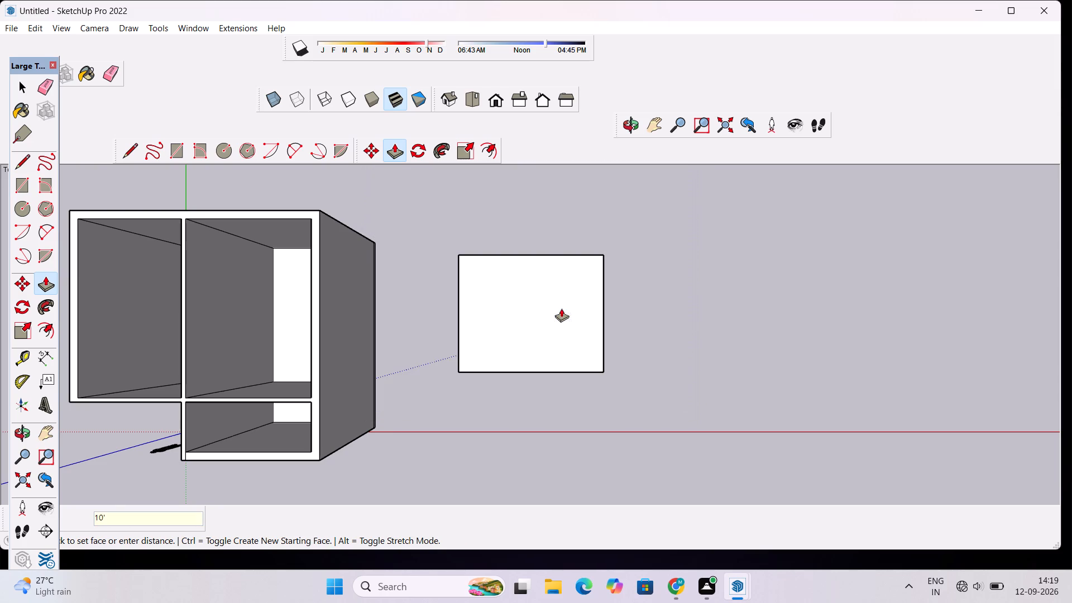
Examine the freestanding box and its height and position relative to the building from the front, side and above.
left_click(502, 104)
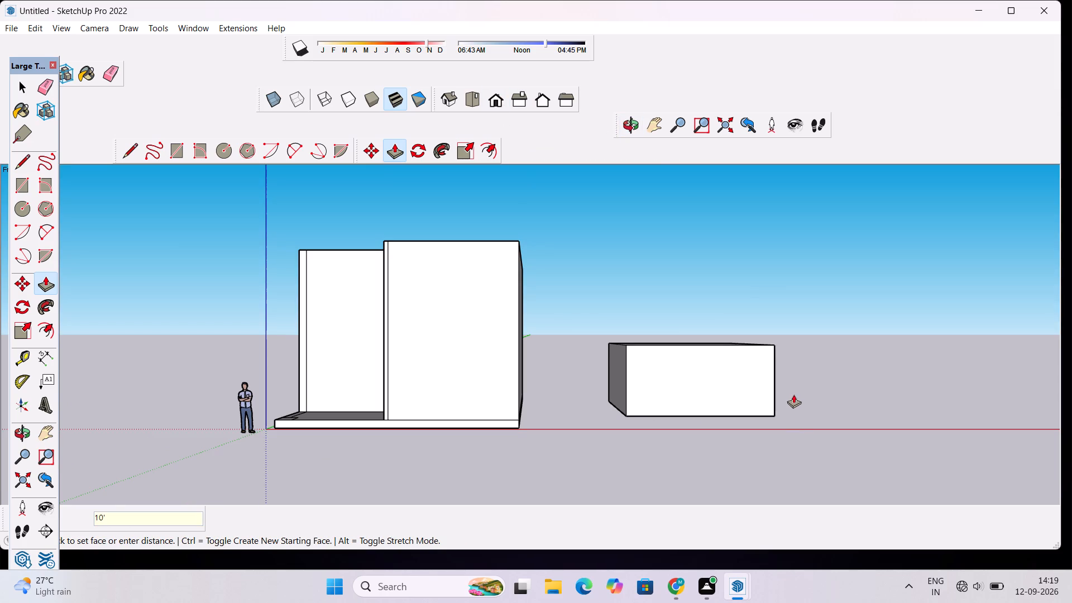
left_click(637, 129)
left_click_drag(756, 300, 597, 290, "shift")
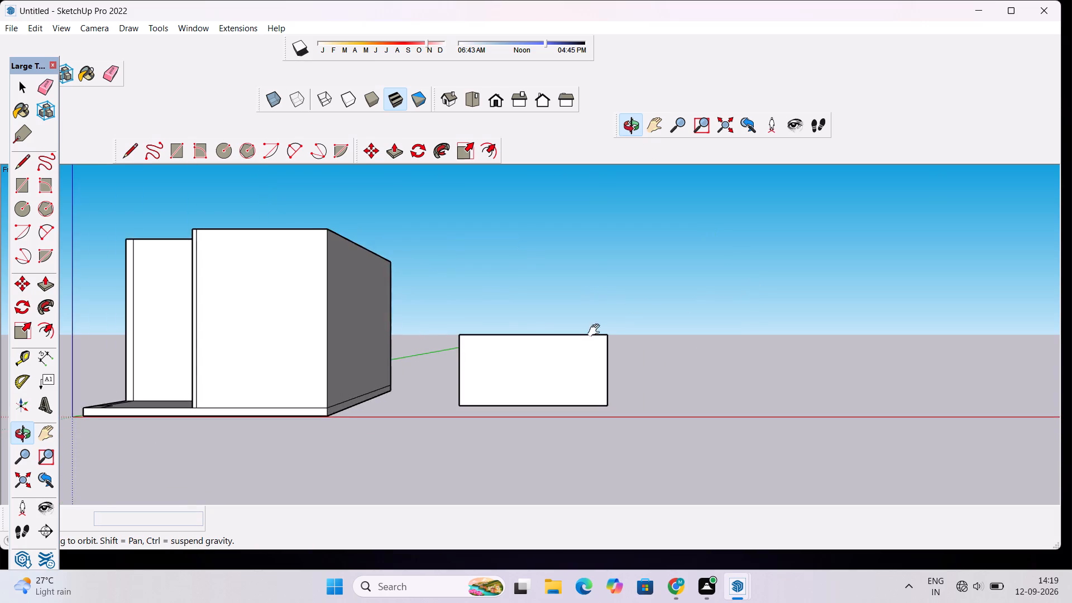
scroll(587, 376, "up", 8, "shift")
left_click_drag(570, 339, 655, 363)
scroll(657, 355, "down", 2)
left_click_drag(710, 317, 577, 294)
scroll(580, 290, "down", 4)
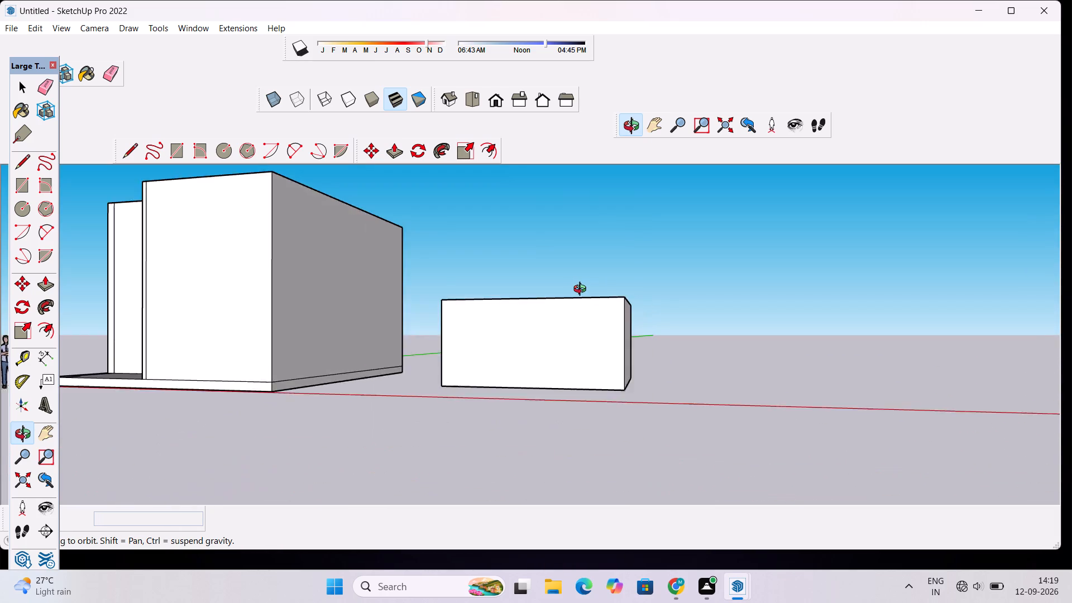
scroll(582, 290, "down", 5)
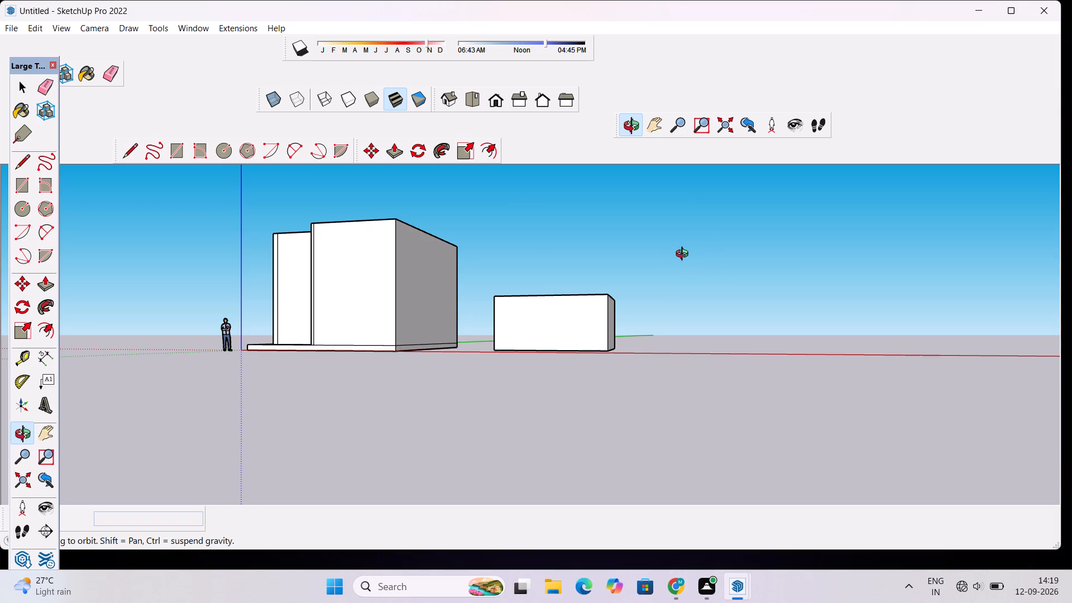
scroll(692, 251, "down", 5)
left_click_drag(648, 269, 781, 402)
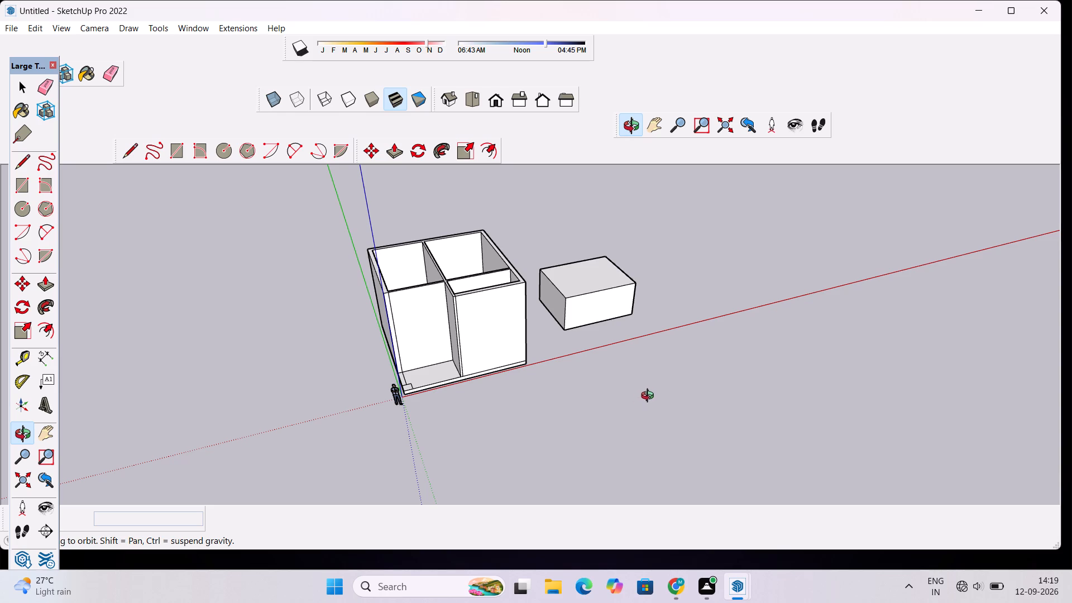
scroll(641, 299, "up", 5)
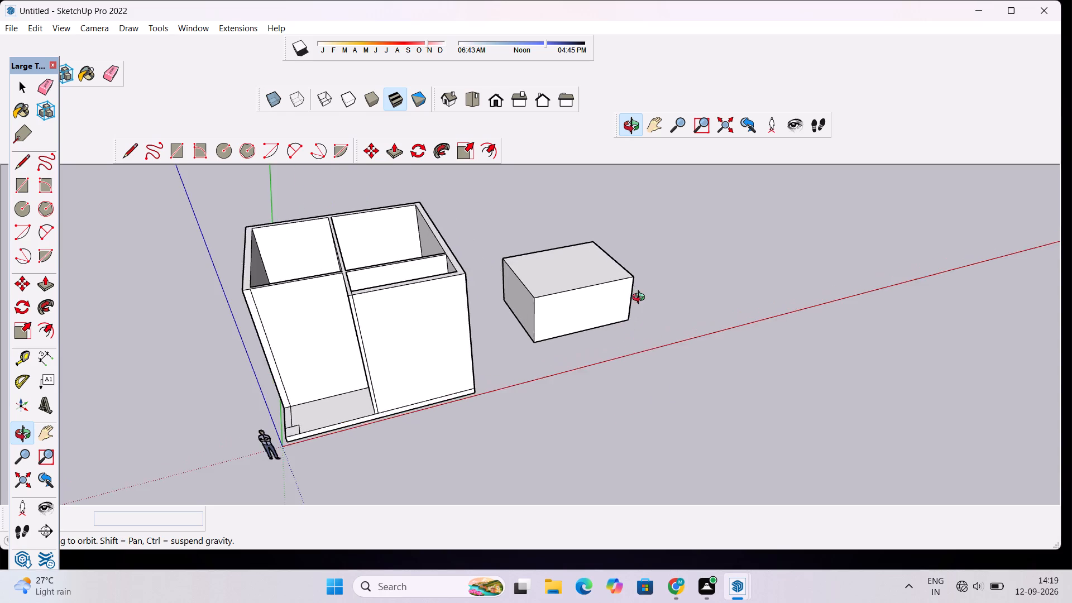
left_click_drag(697, 377, 489, 295)
scroll(515, 256, "up", 5)
left_click_drag(444, 317, 508, 292)
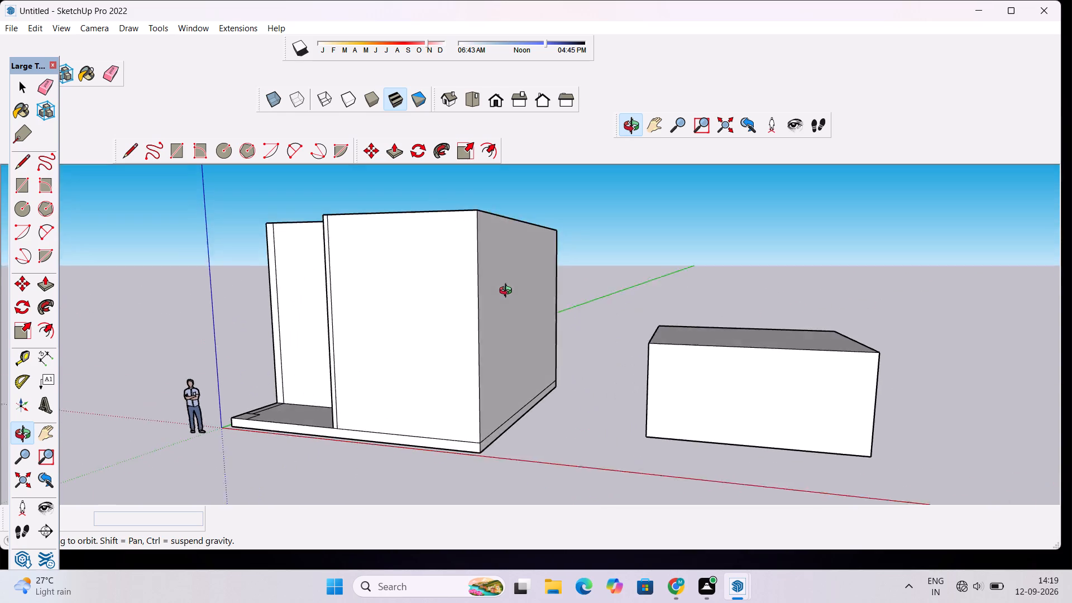
left_click_drag(508, 292, 509, 291)
scroll(532, 278, "down", 4)
left_click_drag(527, 283, 580, 292)
scroll(591, 274, "down", 3)
left_click_drag(591, 274, 475, 341, "shift")
scroll(489, 324, "down", 4)
left_click_drag(511, 419, 532, 372, "shift")
scroll(535, 353, "up", 4, "shift")
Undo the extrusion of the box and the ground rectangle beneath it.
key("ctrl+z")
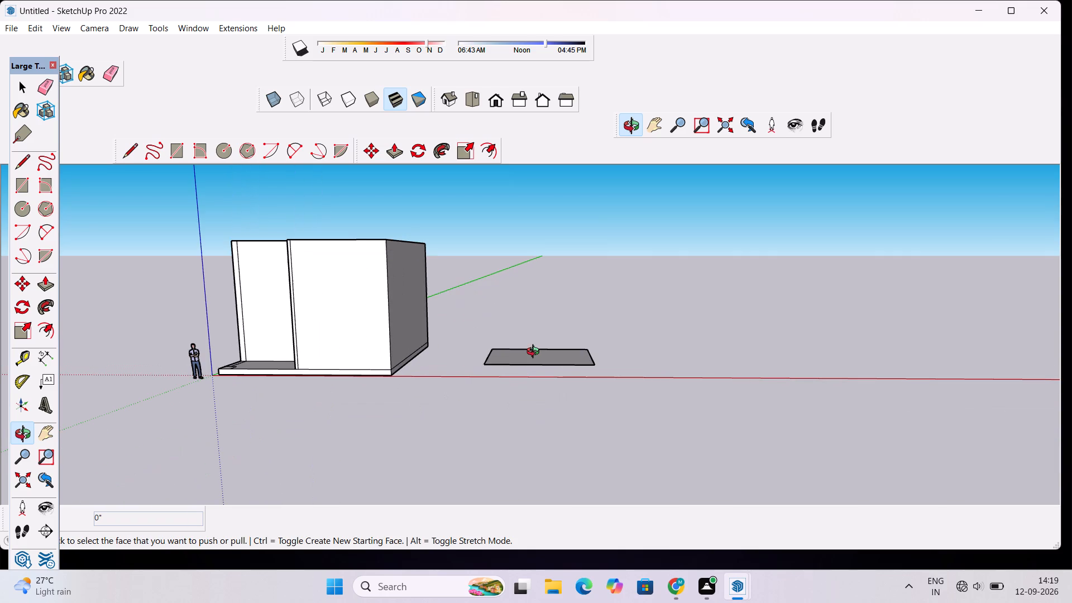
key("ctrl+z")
Examine the building from the front and from above, including the partitioned rooms and the open front corner.
scroll(541, 328, "down", 7)
left_click_drag(483, 312, 614, 298, "shift")
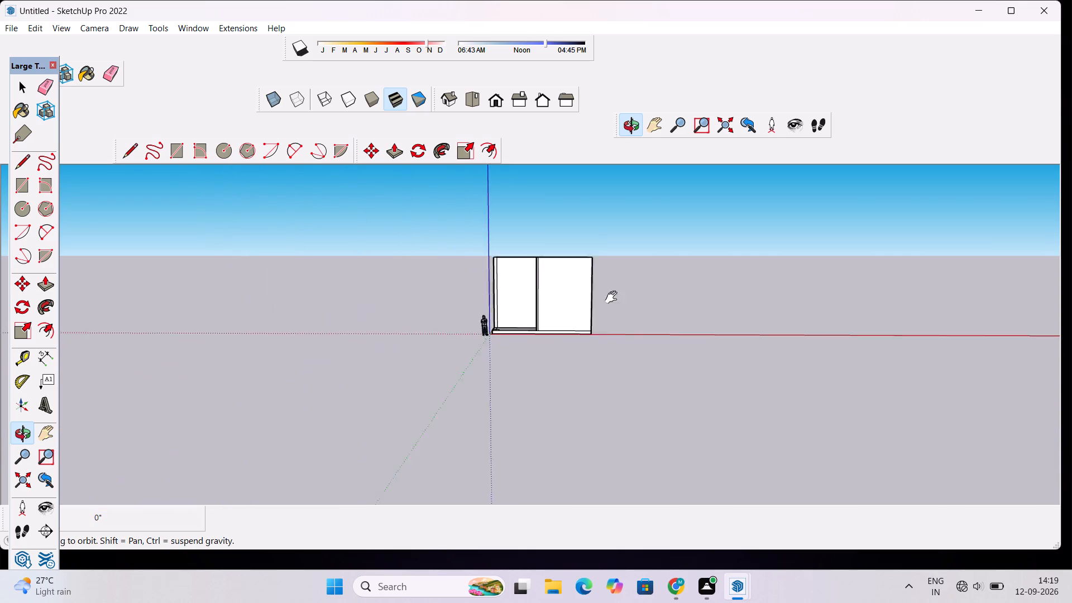
left_click_drag(614, 298, 640, 303, "shift")
scroll(642, 304, "up", 2)
left_click_drag(639, 291, 628, 362)
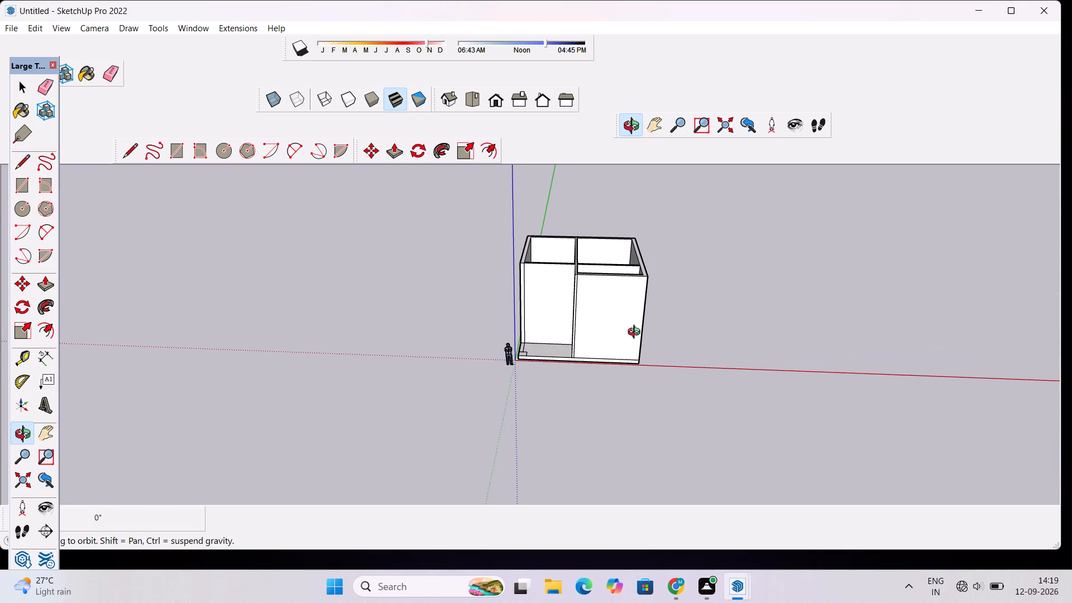
scroll(636, 331, "up", 1)
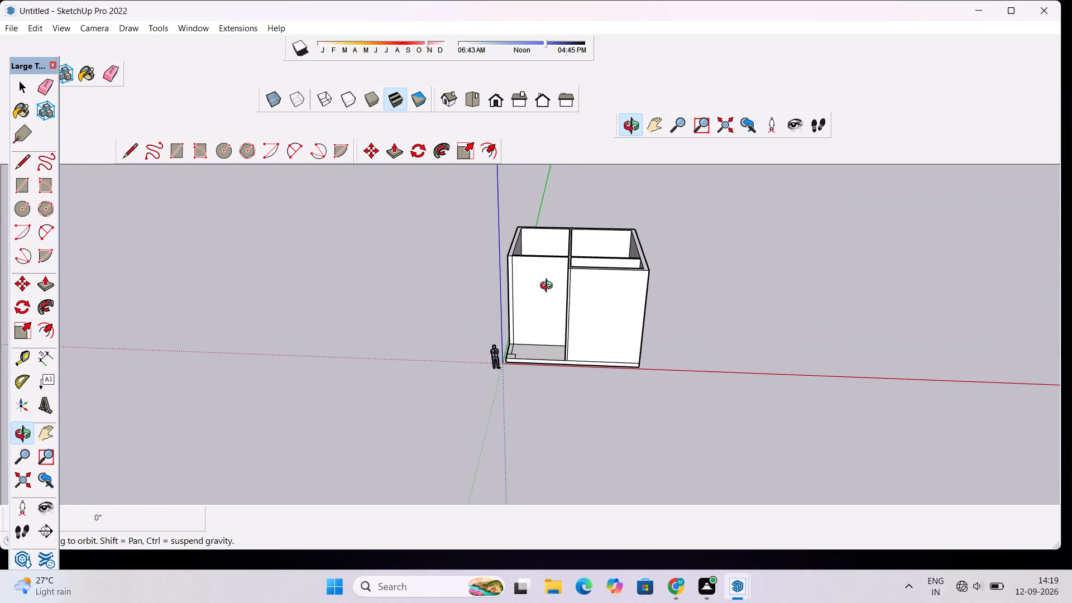
scroll(549, 287, "up", 3)
left_click_drag(547, 285, 609, 391)
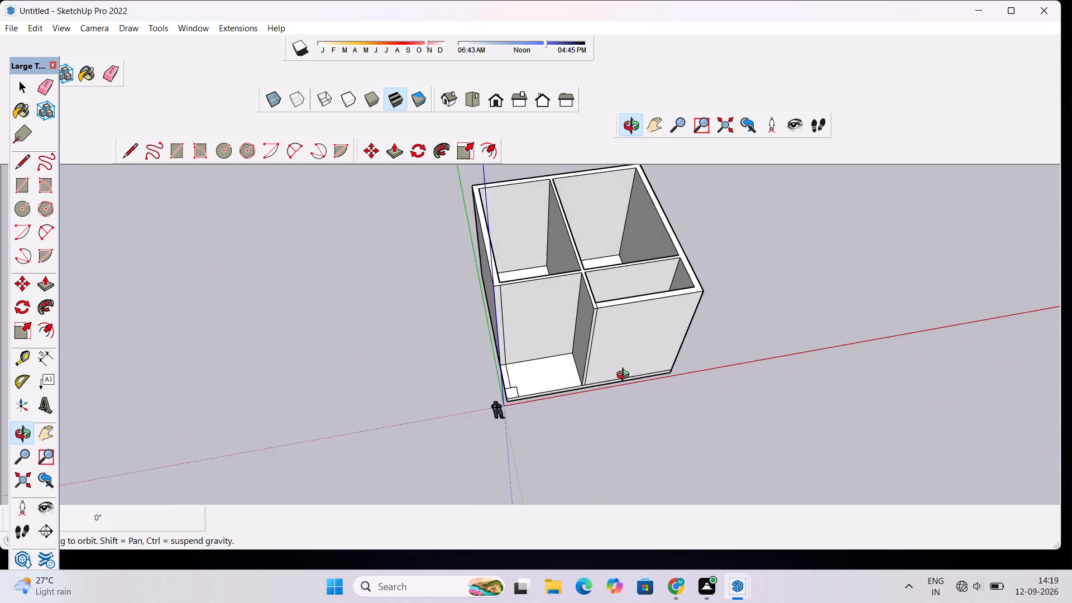
scroll(626, 366, "up", 3)
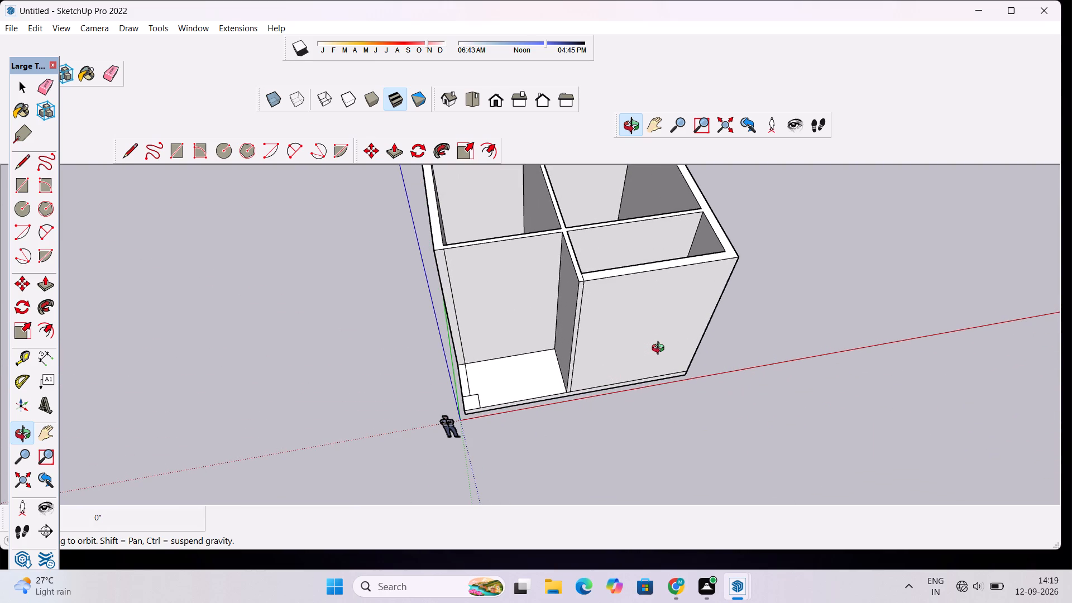
Examine the open slab corner near the origin and the adjoining wall end from steep and low angles.
left_click_drag(449, 333, 555, 365)
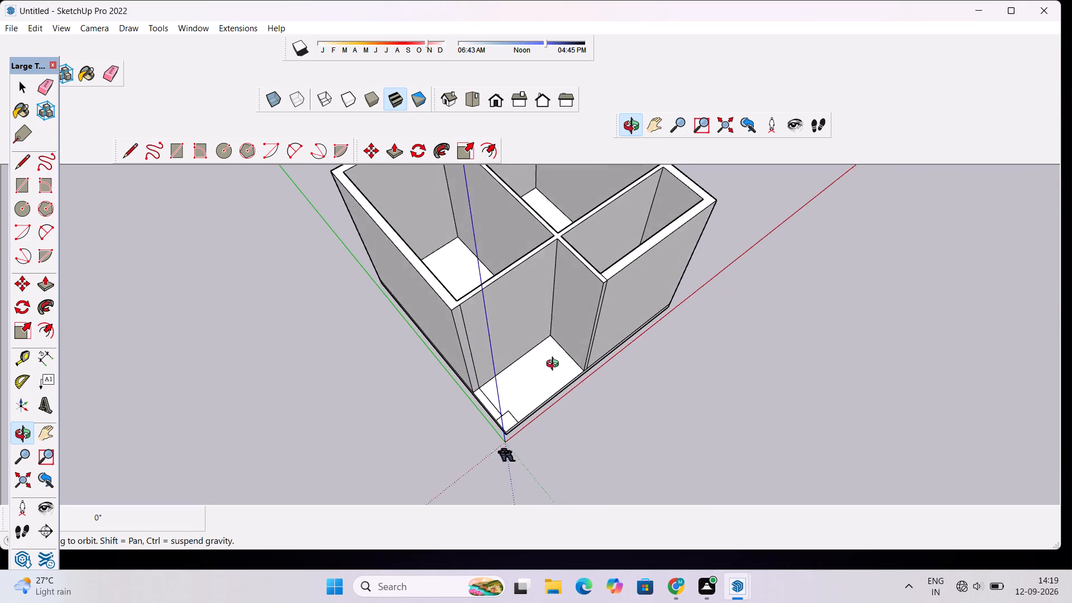
left_click_drag(555, 365, 552, 385)
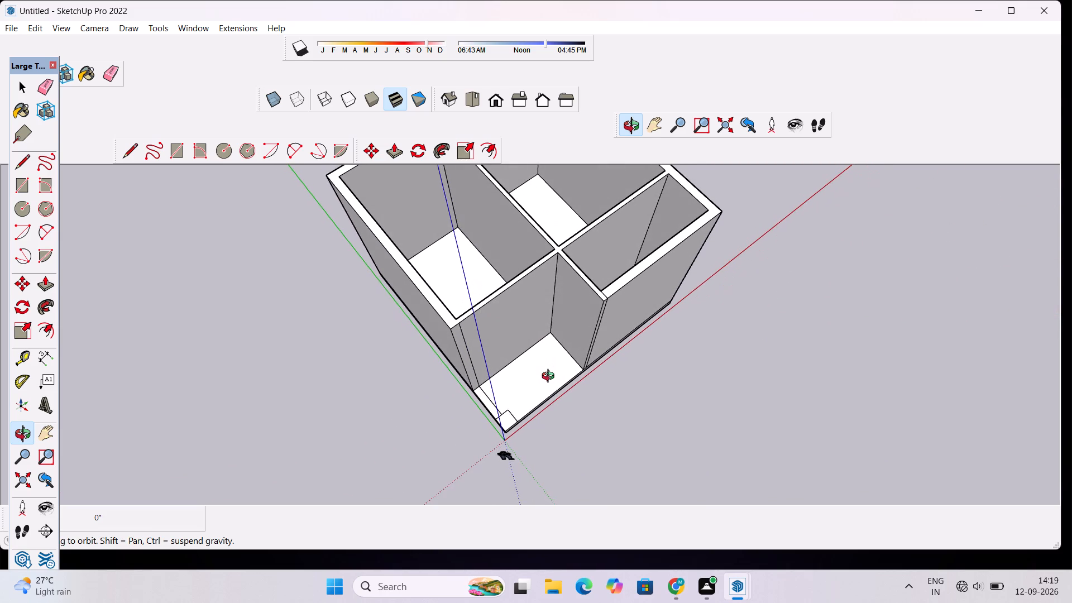
scroll(543, 376, "down", 2)
left_click_drag(537, 385, 501, 420)
scroll(503, 414, "up", 3)
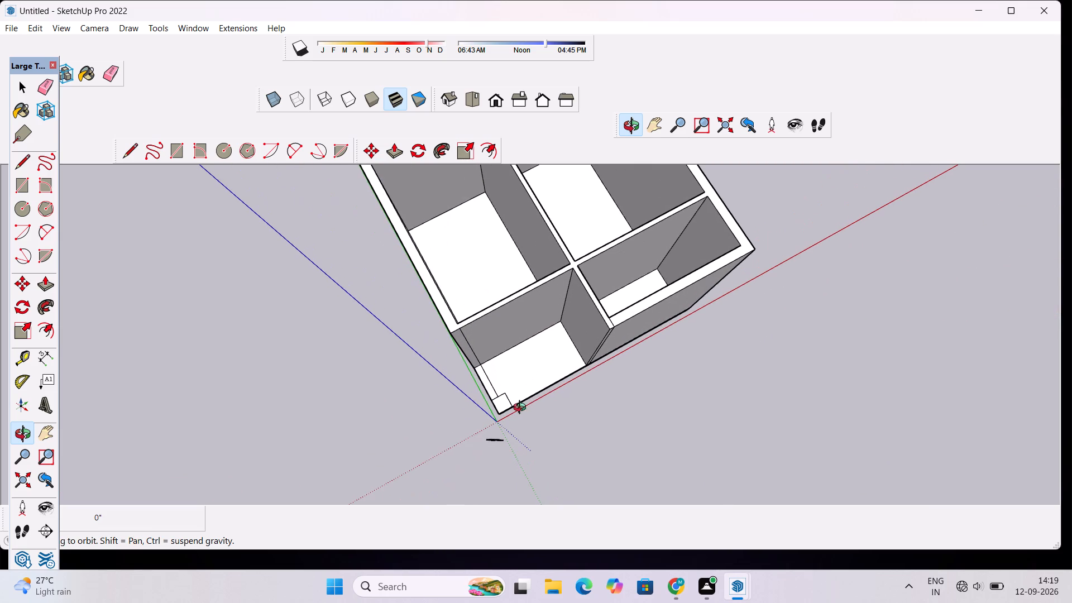
left_click_drag(532, 409, 513, 410)
scroll(502, 408, "up", 5)
left_click_drag(393, 401, 596, 391)
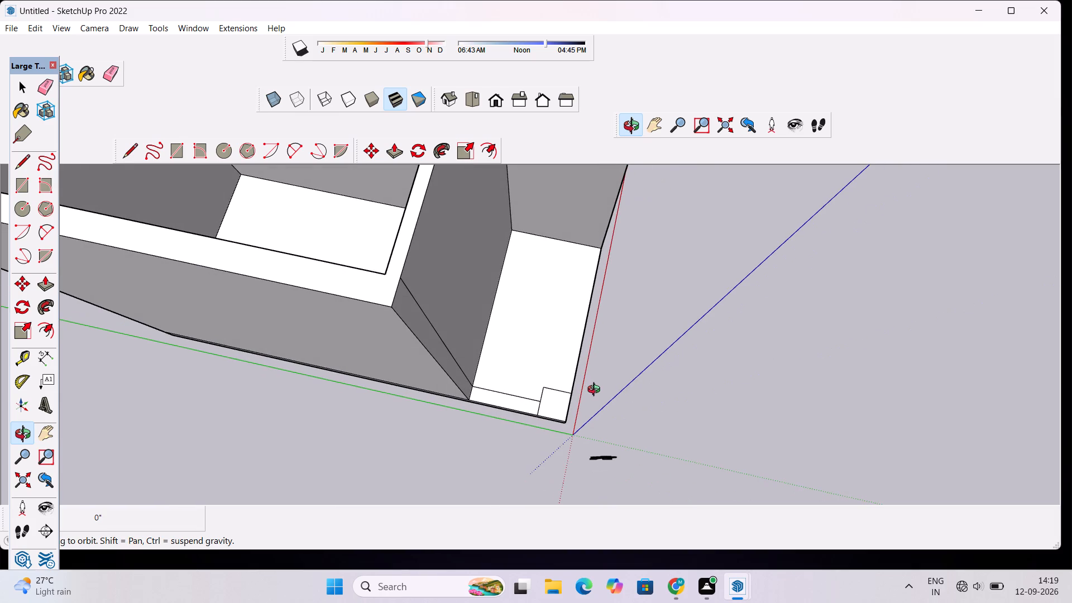
left_click_drag(596, 391, 511, 414)
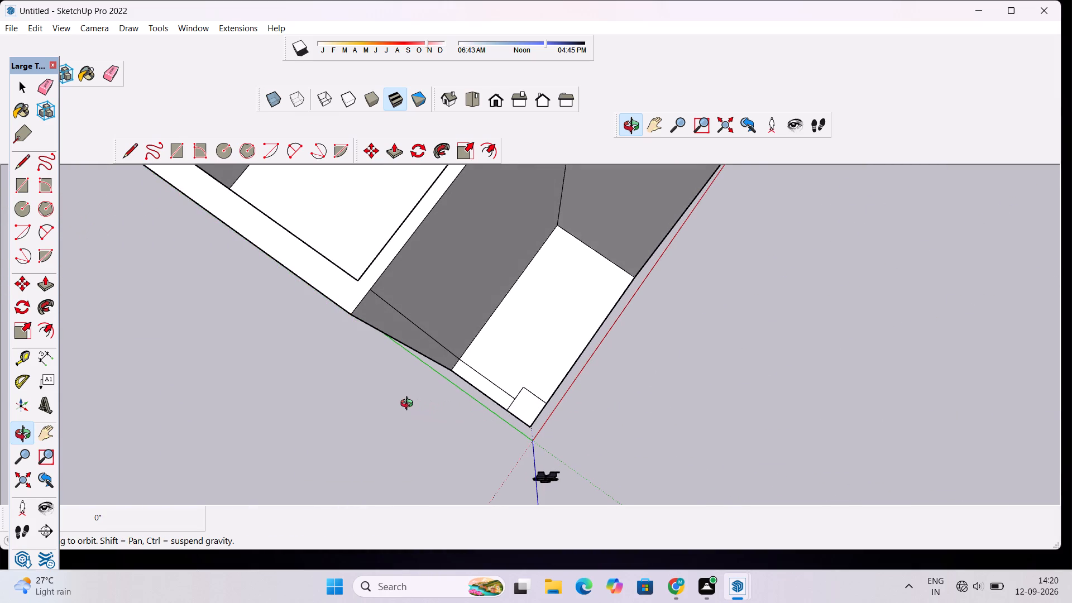
left_click_drag(458, 396, 377, 295)
scroll(379, 299, "down", 5)
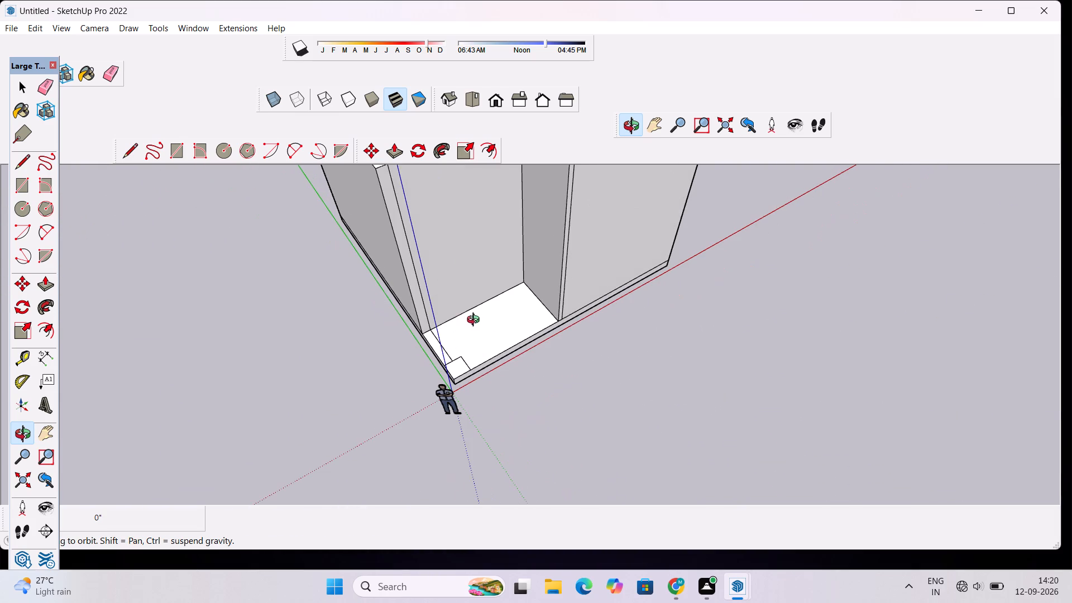
scroll(476, 322, "down", 1)
left_click_drag(548, 334, 485, 429)
scroll(485, 429, "down", 5)
left_click_drag(520, 438, 386, 344)
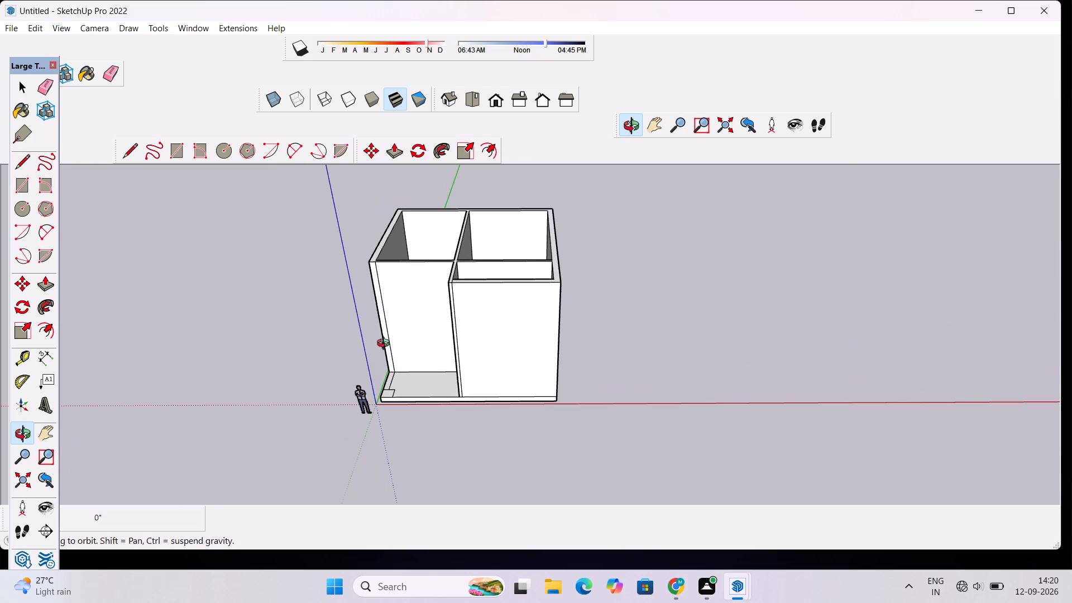
left_click_drag(386, 344, 391, 357)
Draw a 1' horizontal line across the narrow end face of the outer wall beside the open front corner, below its top.
left_click_drag(441, 359, 471, 416)
scroll(381, 392, "up", 4, "shift")
left_click_drag(433, 377, 442, 382, "shift")
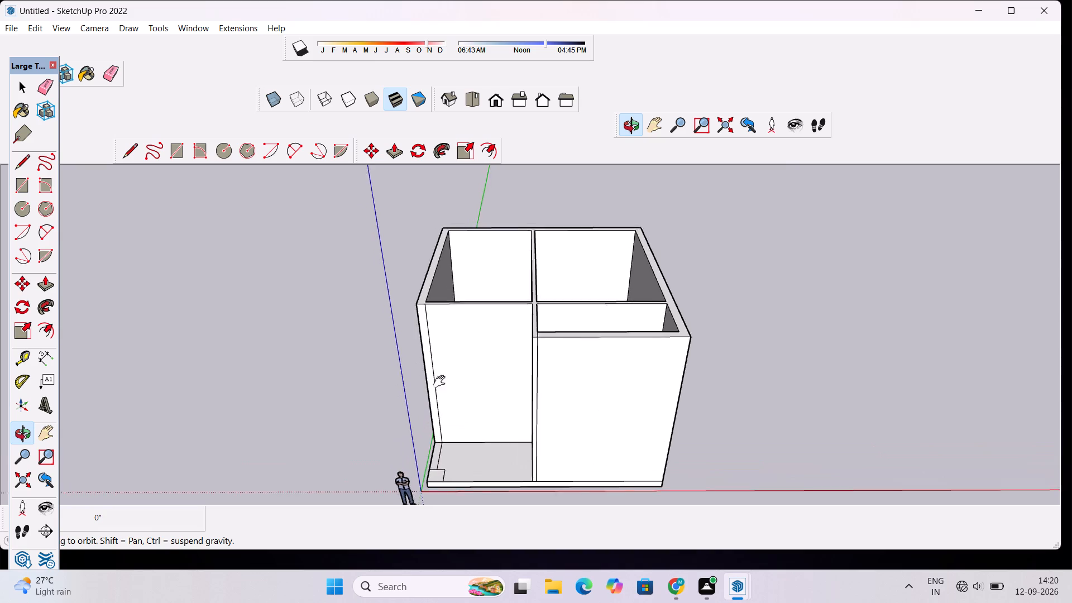
left_click_drag(442, 382, 476, 390, "shift")
scroll(477, 390, "up", 3)
key("l")
scroll(477, 390, "up", 3)
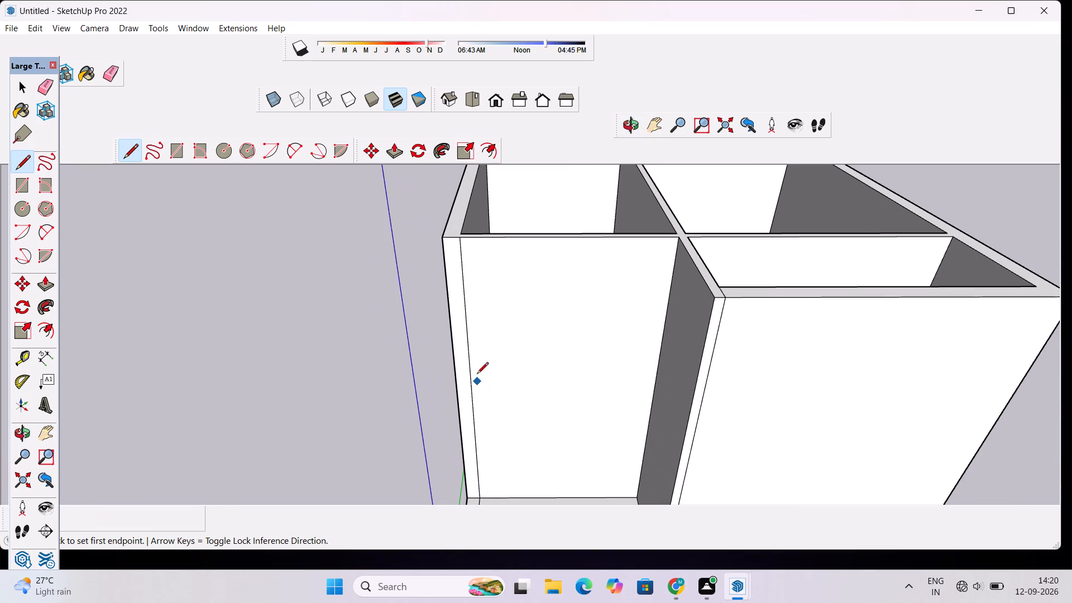
left_click(464, 315)
left_click(447, 314)
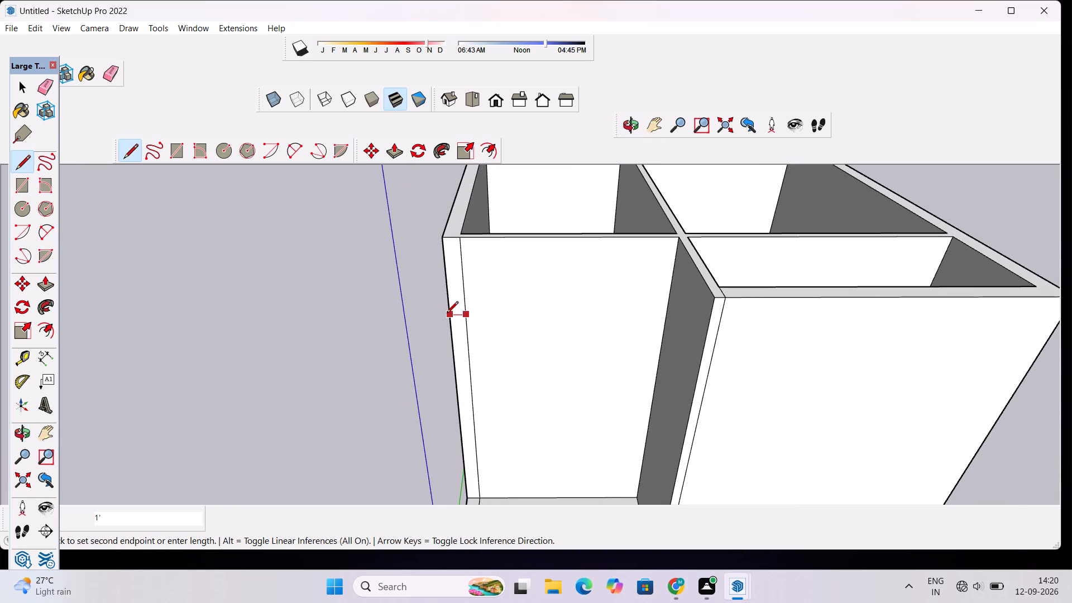
key("space")
Push/Pull the upper part of the outer wall's end face about 4' 11 1/2" outward over the open front corner, to the small slab square.
left_click(458, 289)
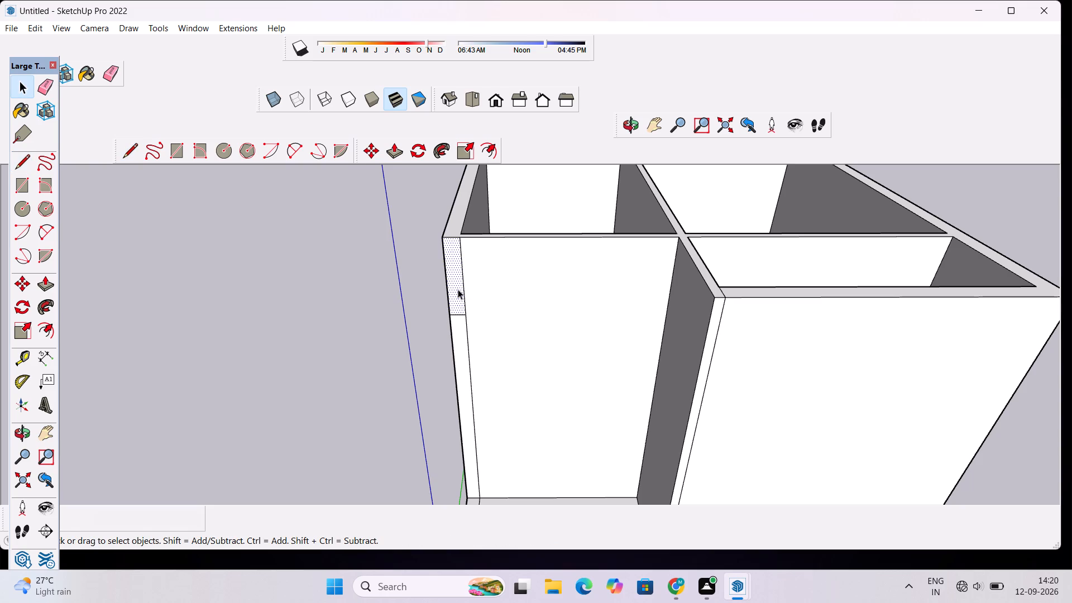
key("semicolon")
key("p")
left_click(461, 289)
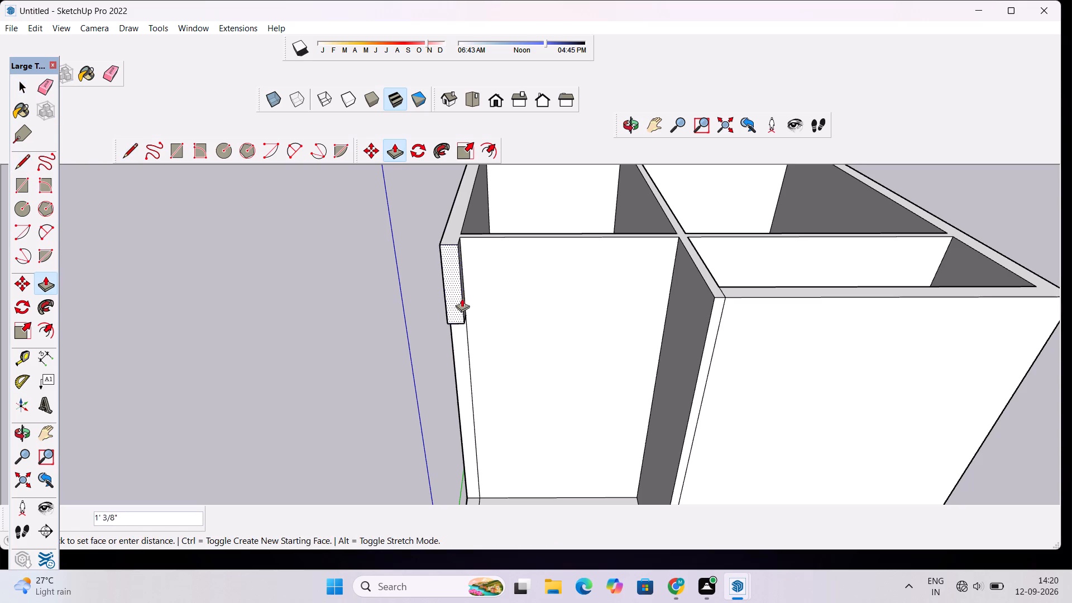
scroll(460, 307, "down", 9)
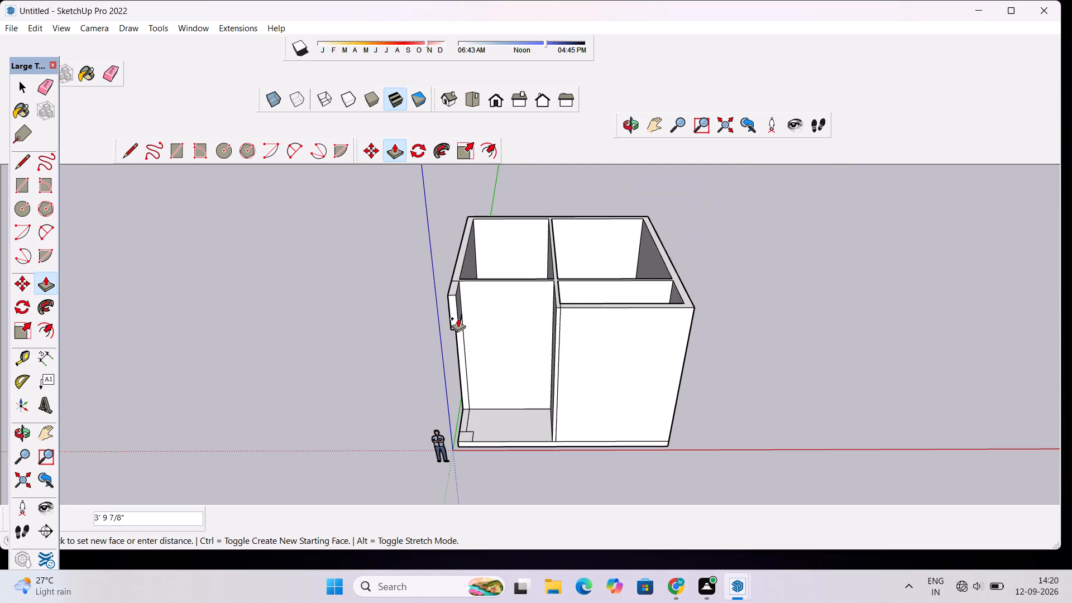
scroll(454, 323, "up", 3)
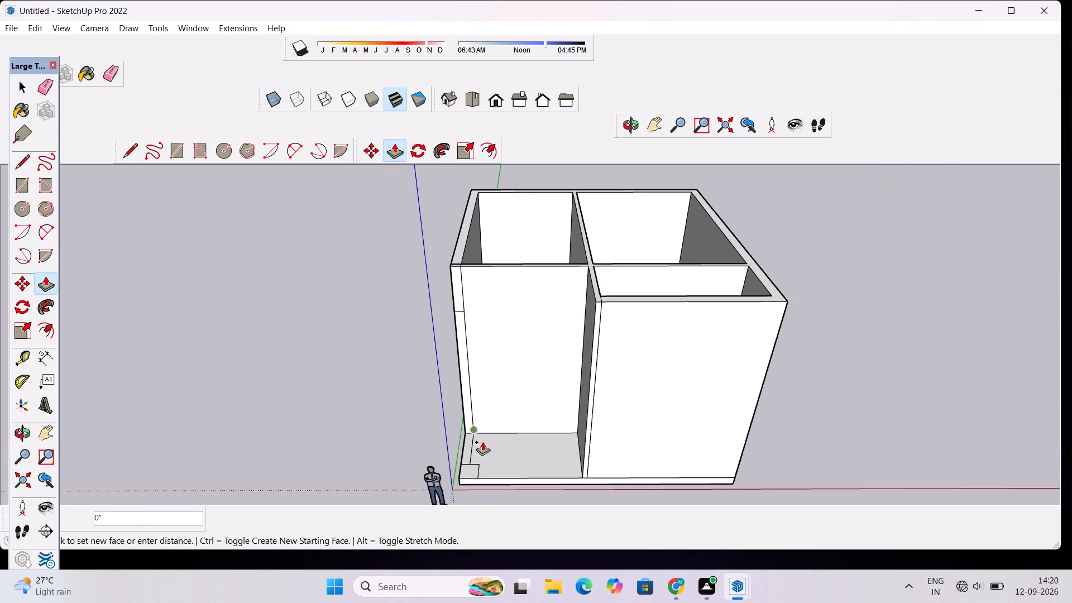
left_click(480, 463)
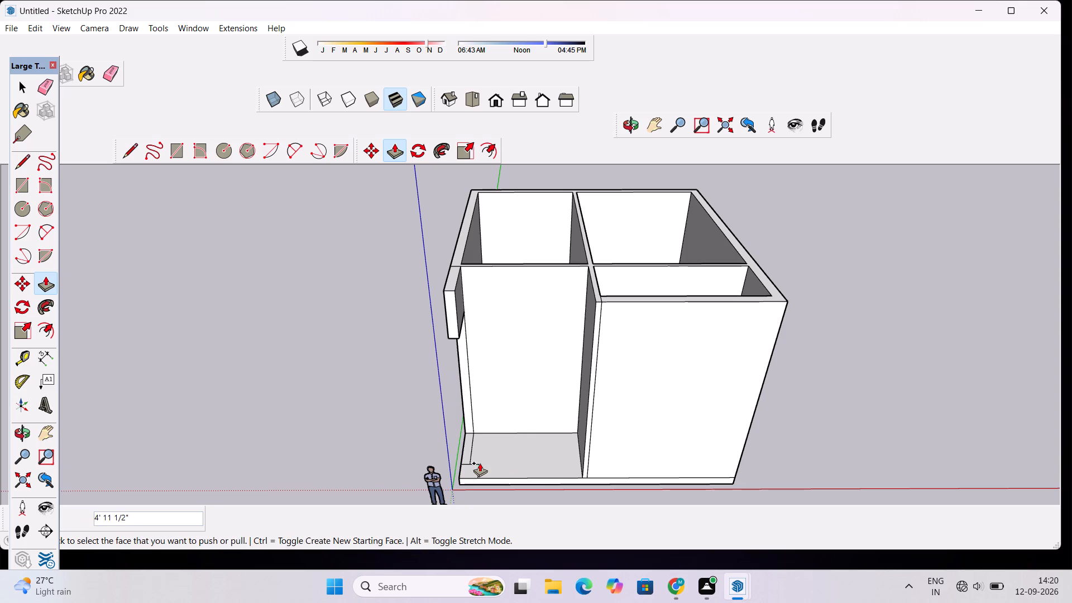
key("space")
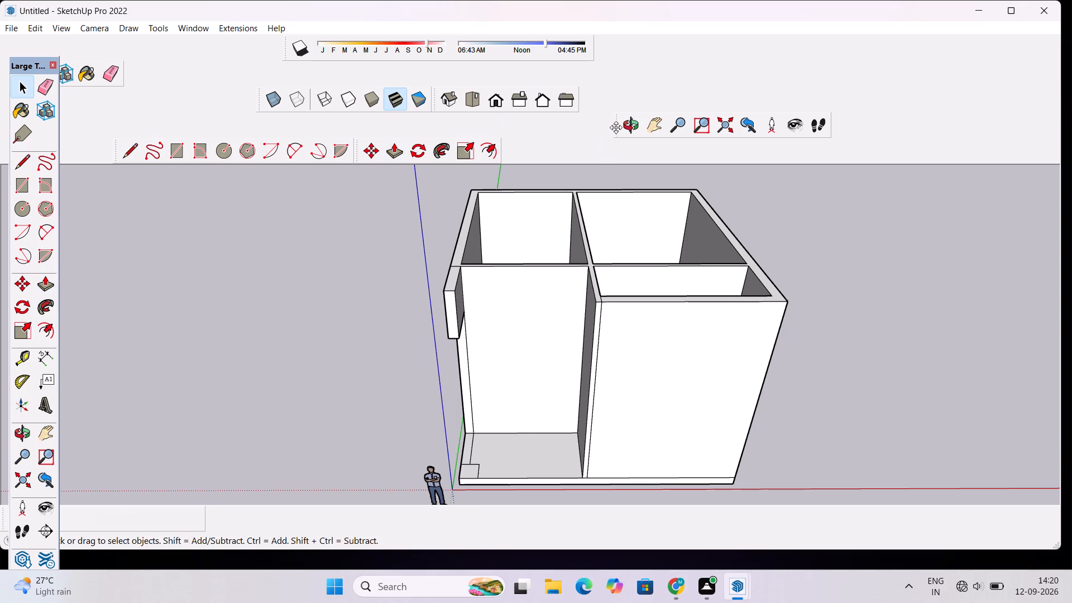
Examine the projecting upper wall block and the open slab corner beneath it from the side, front, above and low angles.
left_click(625, 126)
left_click_drag(467, 289, 815, 304)
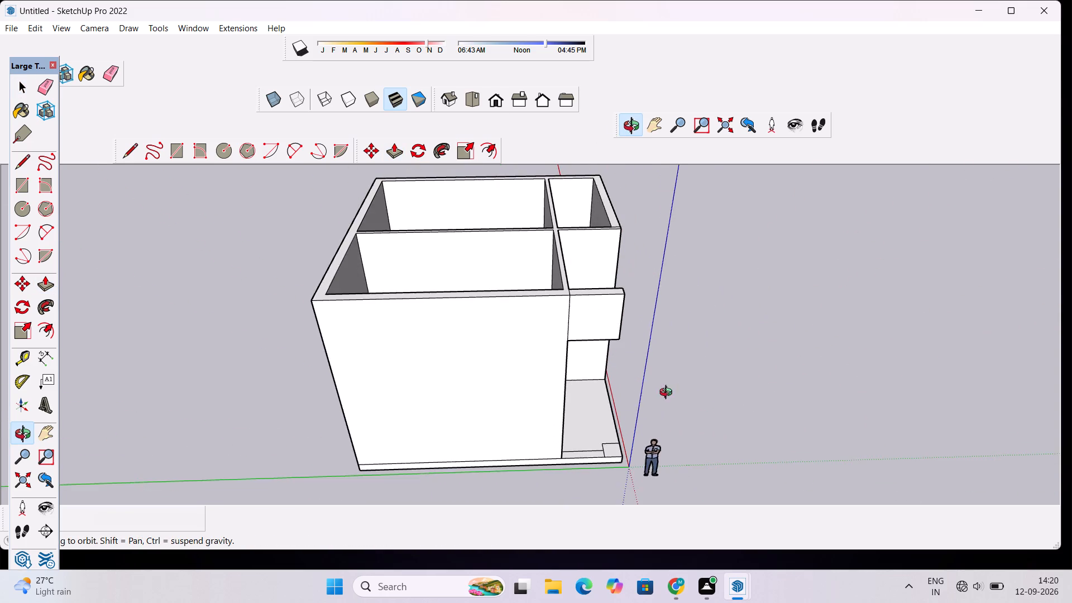
scroll(643, 415, "up", 5)
scroll(643, 415, "down", 5)
left_click_drag(675, 473, 460, 463)
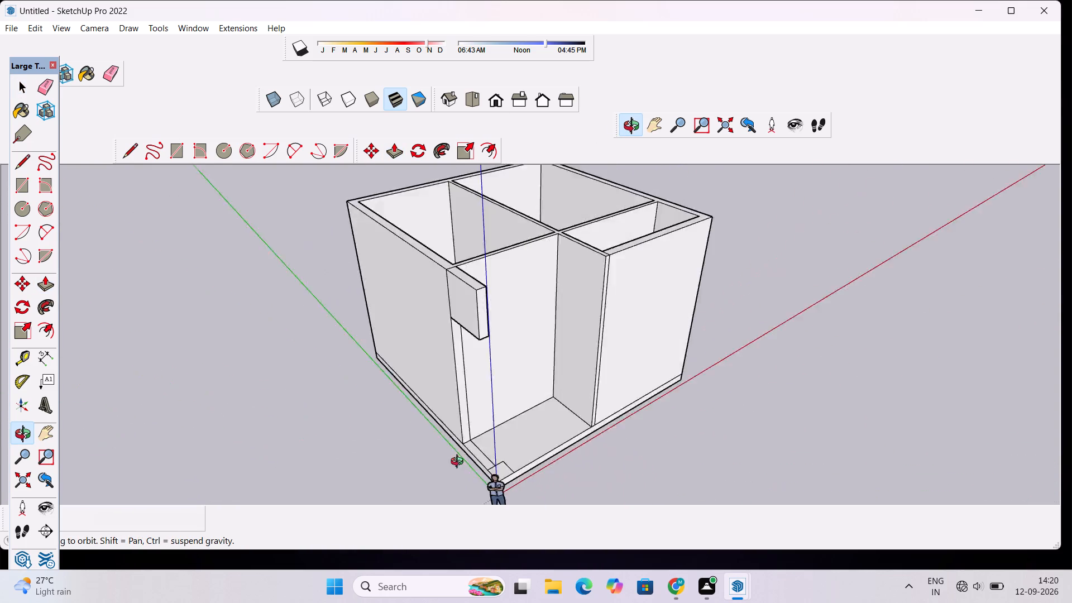
left_click_drag(460, 463, 400, 516)
scroll(409, 486, "down", 2)
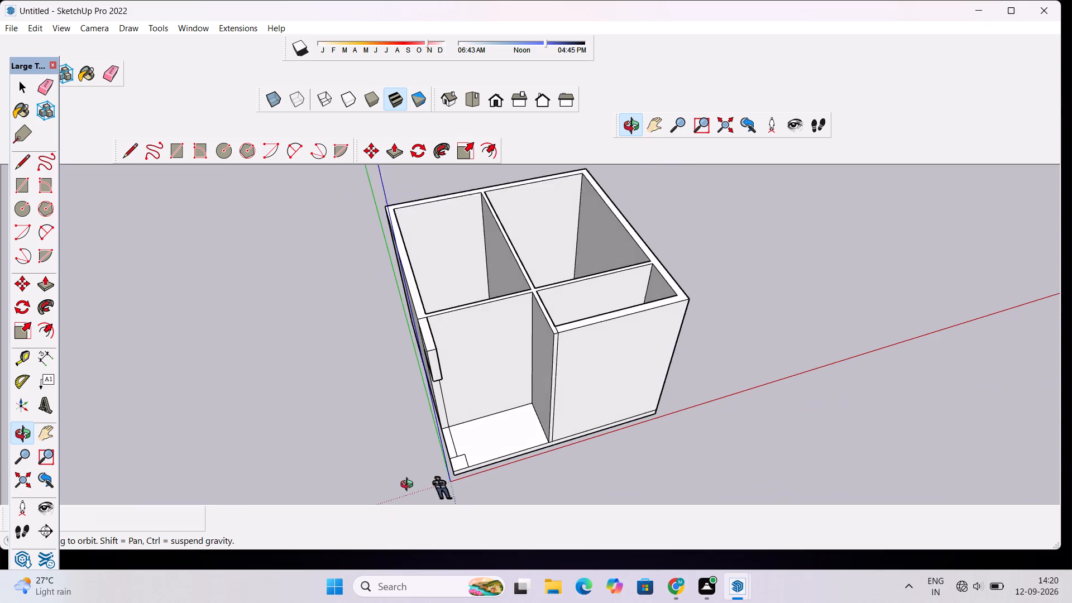
scroll(409, 486, "down", 2)
left_click_drag(523, 437, 316, 314)
scroll(363, 316, "up", 4)
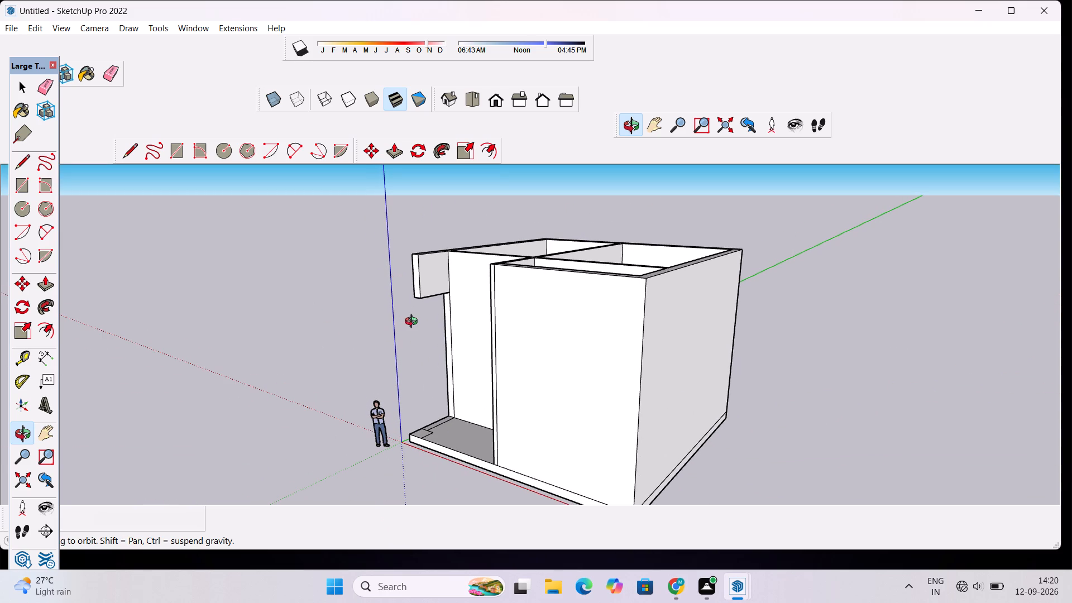
scroll(386, 312, "up", 4)
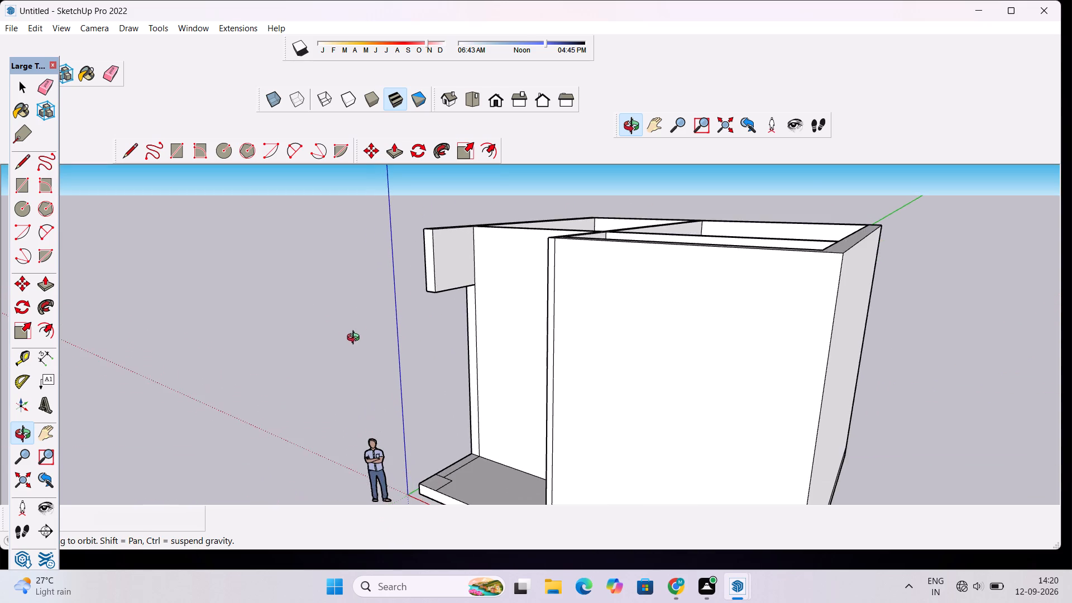
left_click_drag(372, 342, 605, 370)
scroll(659, 338, "down", 7)
left_click_drag(621, 335, 961, 348)
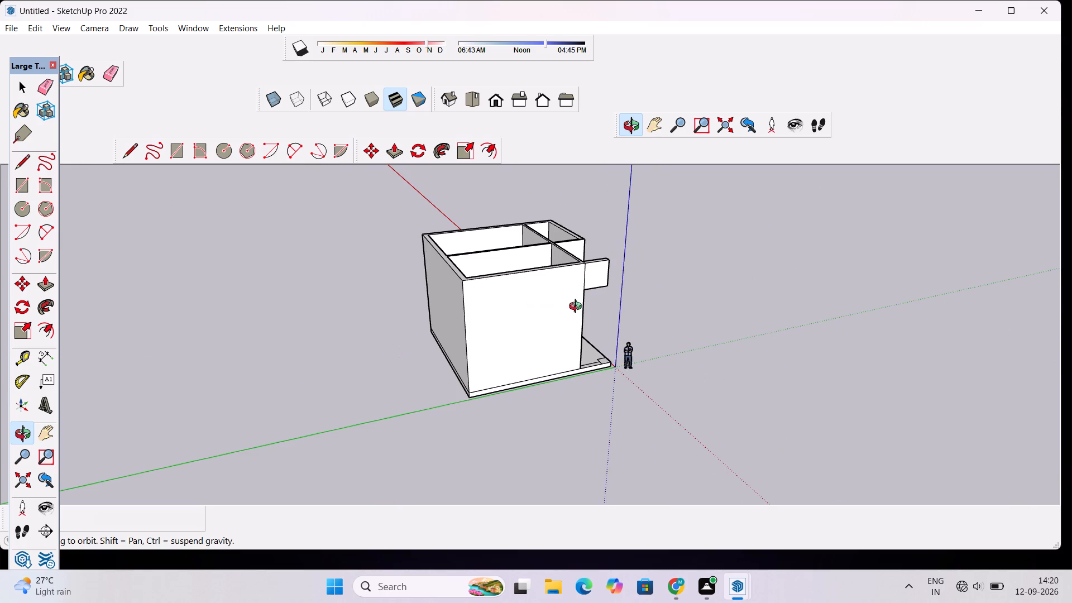
scroll(578, 308, "up", 4)
left_click_drag(658, 317, 608, 362)
scroll(651, 403, "up", 4)
left_click_drag(670, 399, 623, 404, "shift")
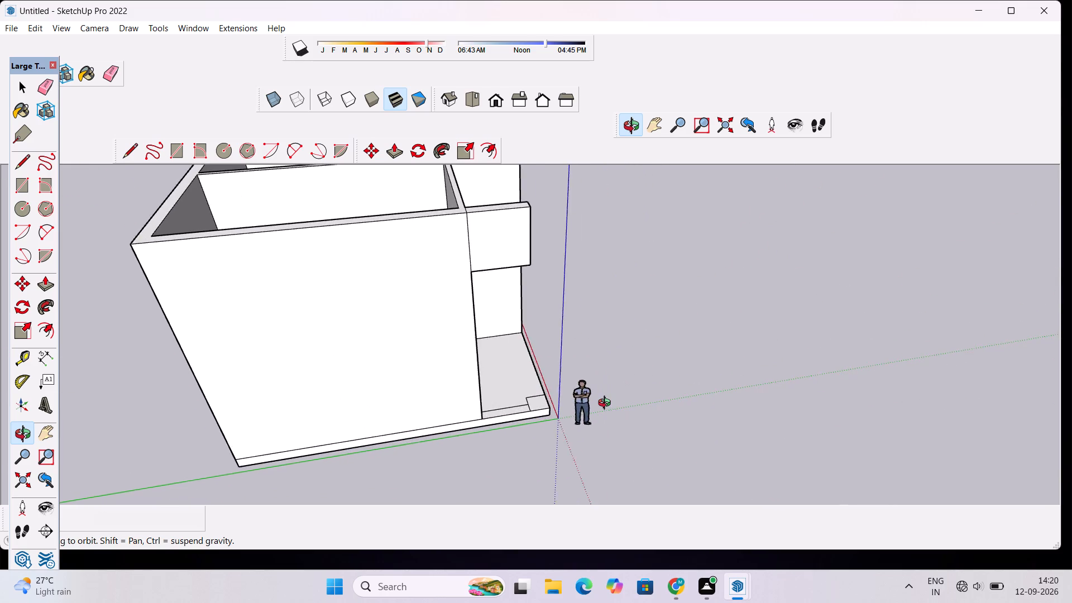
scroll(607, 404, "up", 4)
left_click_drag(602, 418, 403, 406)
scroll(384, 363, "up", 3)
left_click_drag(425, 329, 422, 444, "shift")
scroll(425, 423, "down", 4)
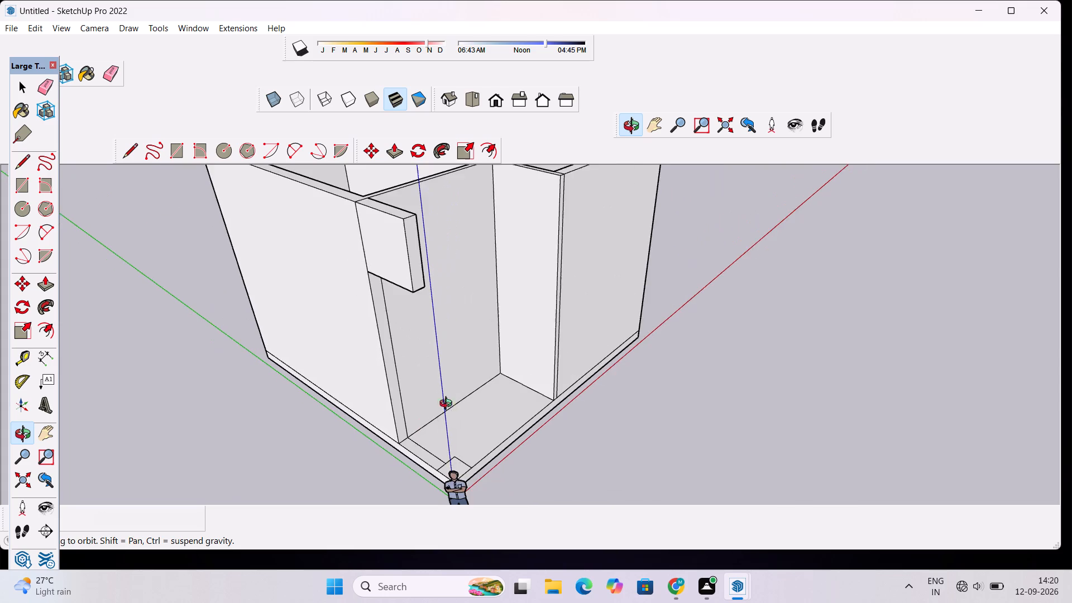
left_click_drag(540, 390, 491, 348)
scroll(425, 366, "up", 3)
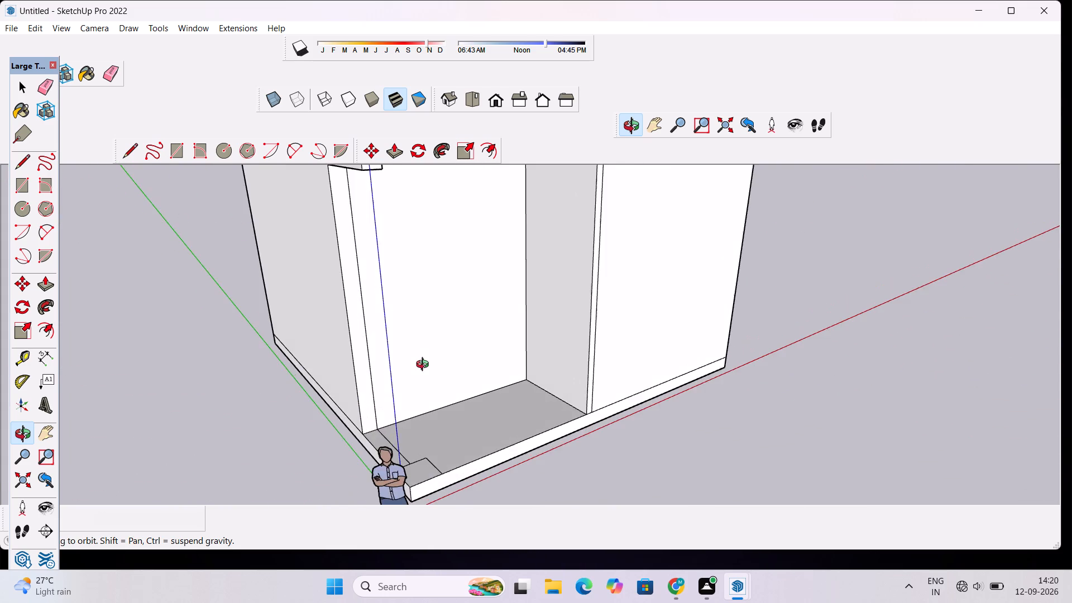
left_click_drag(425, 366, 425, 437, "shift")
scroll(414, 412, "down", 3)
Erase the vertical seam line between the outer wall's end and the adjoining partition face, below the projecting block.
key("e")
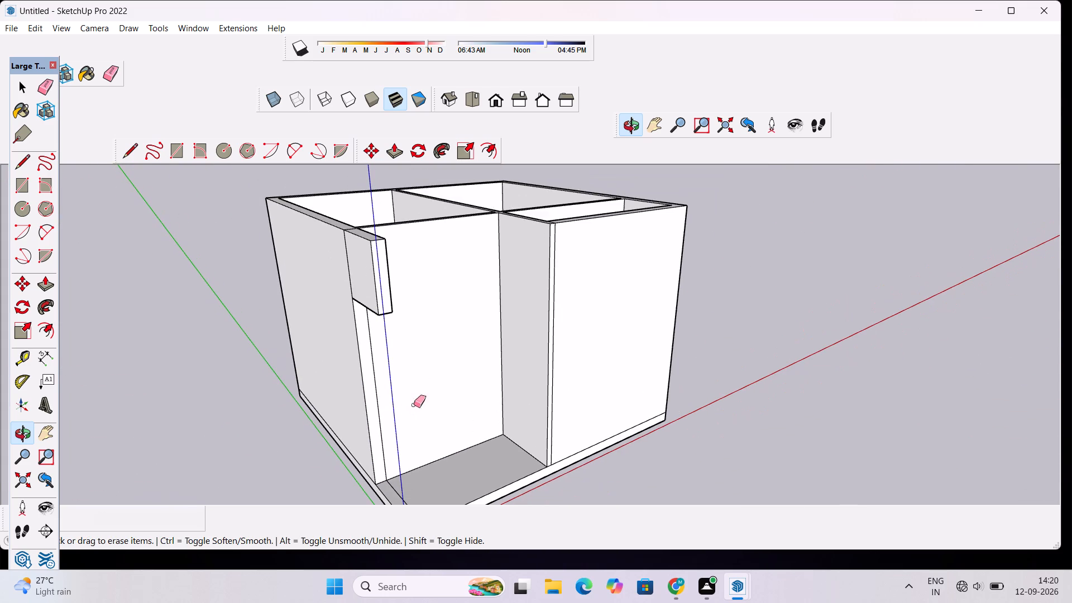
left_click(375, 381)
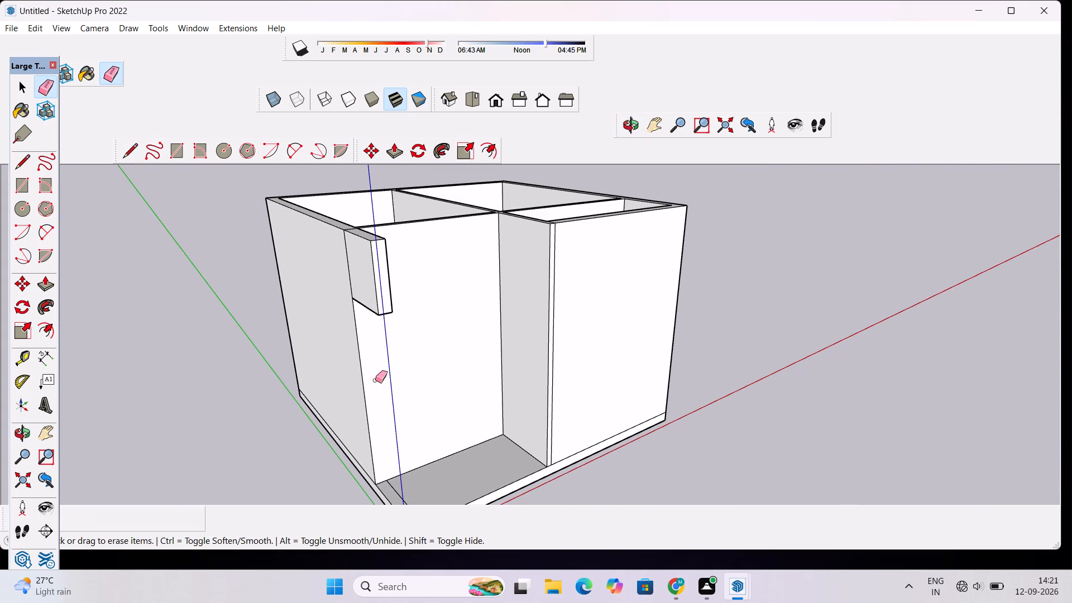
Push/Pull the narrow slab strip between the outer wall and the small corner square up 5.5' as a low wall.
scroll(388, 344, "down", 4)
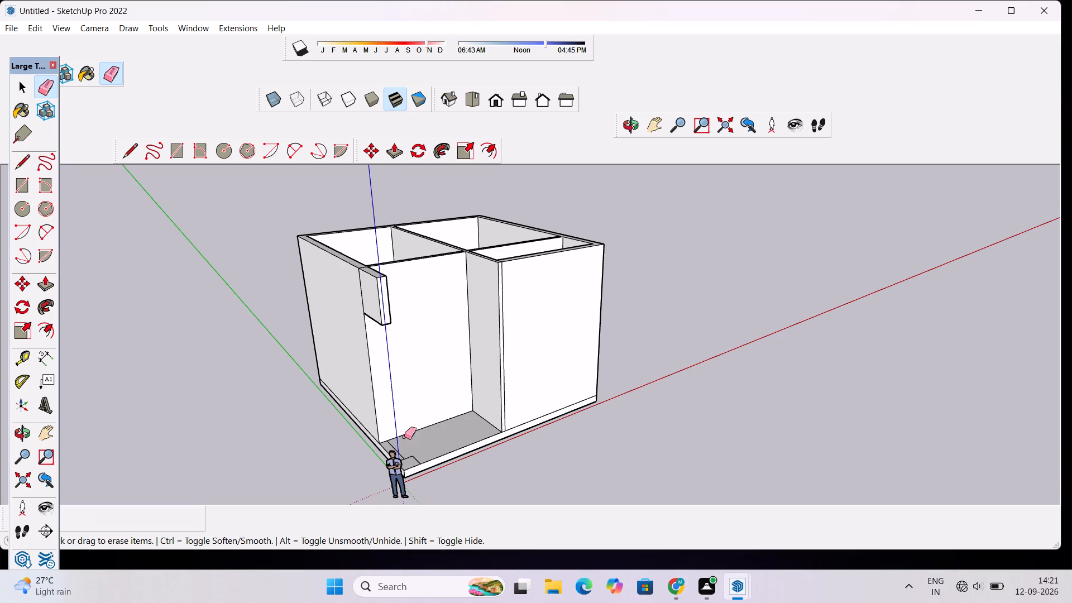
left_click(630, 122)
left_click_drag(655, 284, 438, 350)
scroll(403, 338, "up", 9)
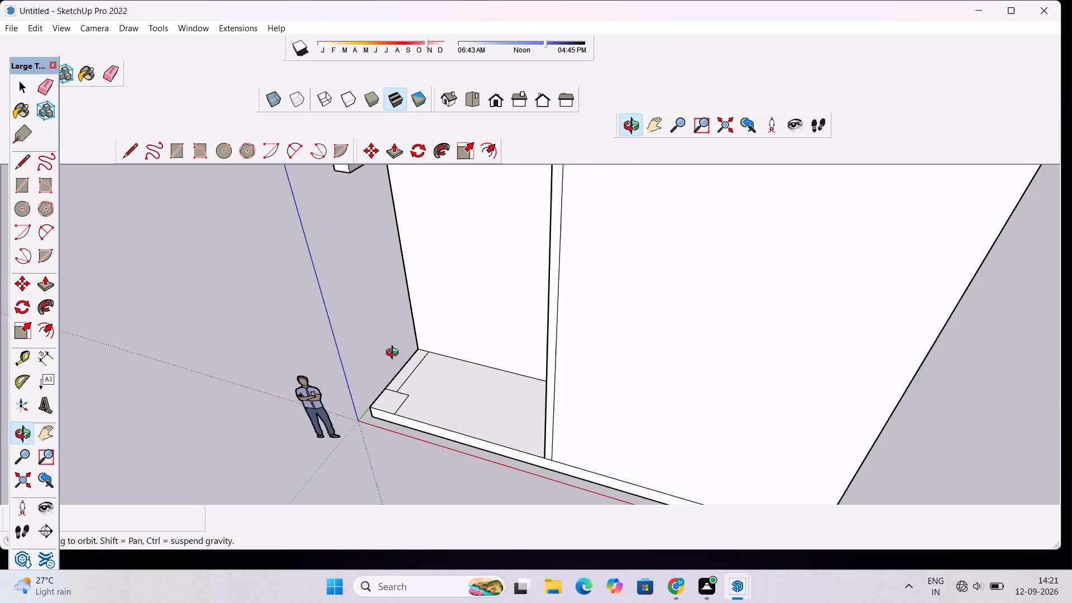
left_click_drag(365, 400, 433, 383)
scroll(435, 375, "down", 1)
left_click_drag(447, 440, 447, 415)
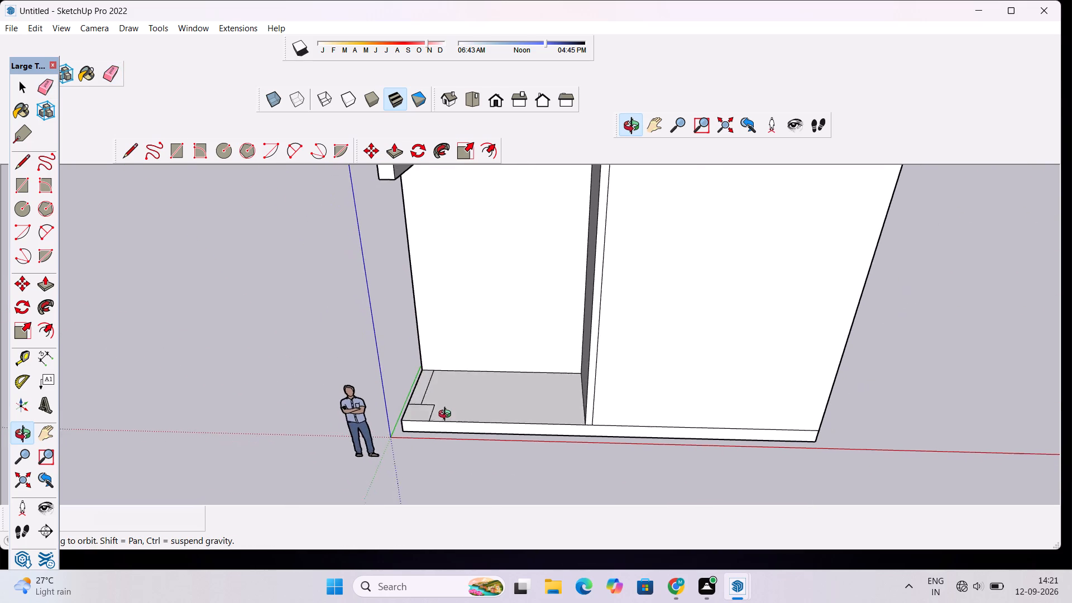
left_click_drag(447, 415, 444, 395)
left_click_drag(444, 379, 444, 403)
left_click_drag(460, 367, 480, 433, "shift")
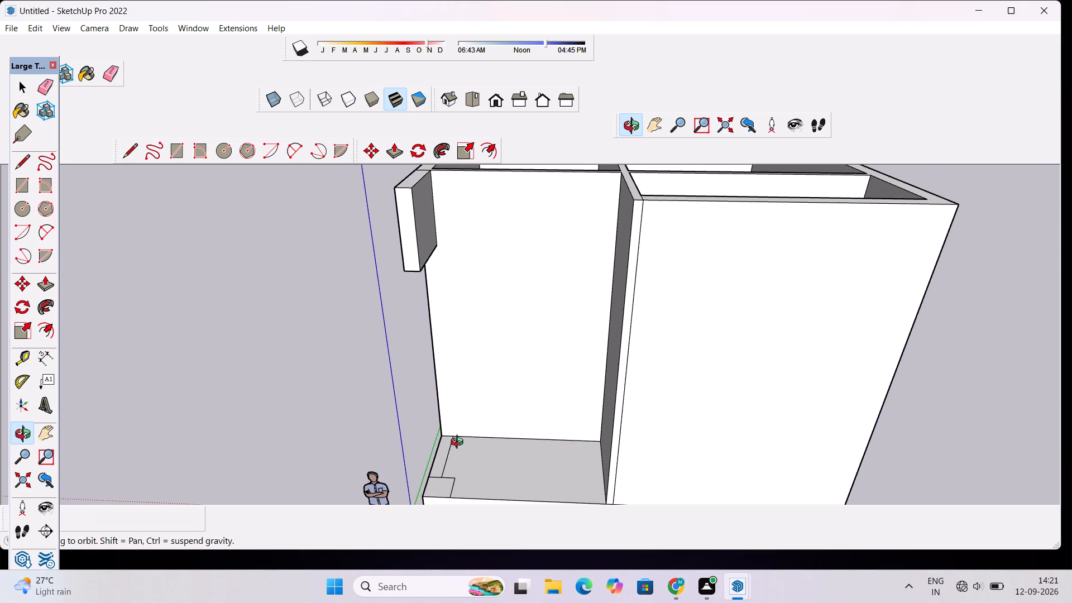
key("p")
left_click(445, 446)
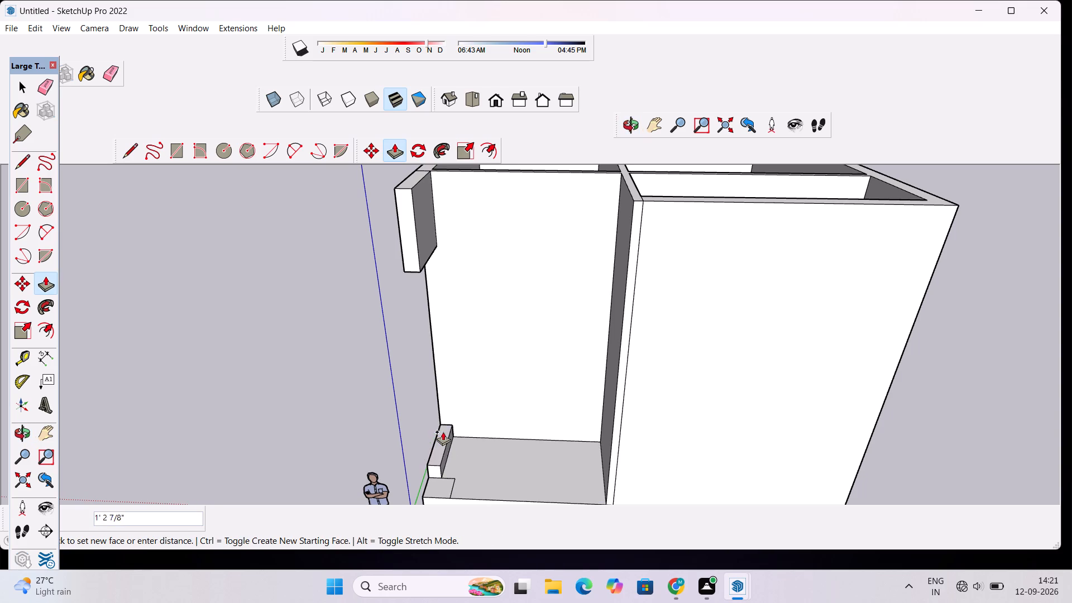
scroll(442, 429, "down", 4)
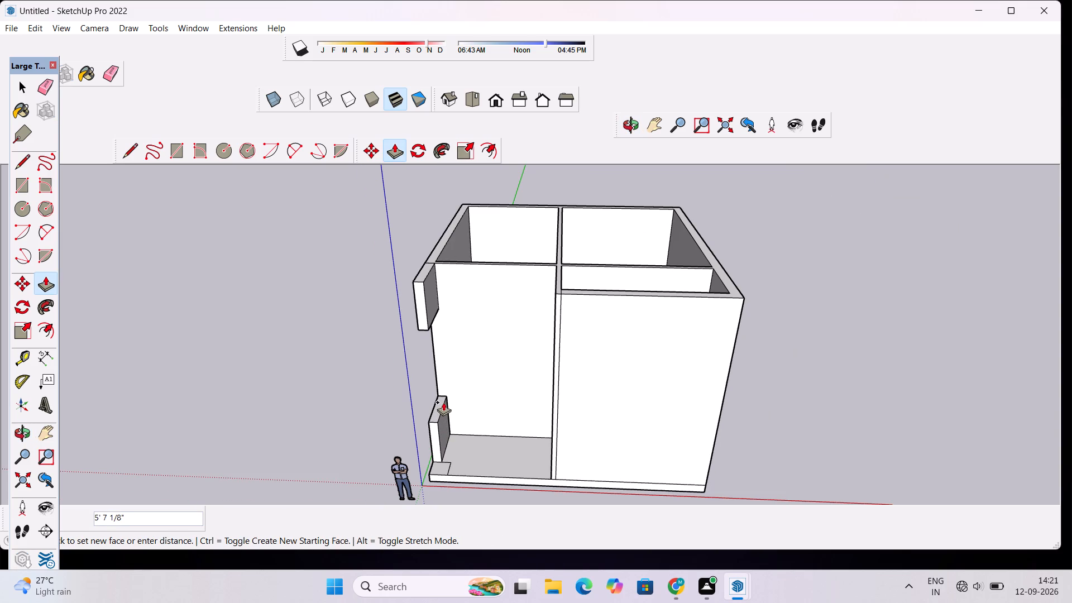
key("5")
type(".5'")
key("Return")
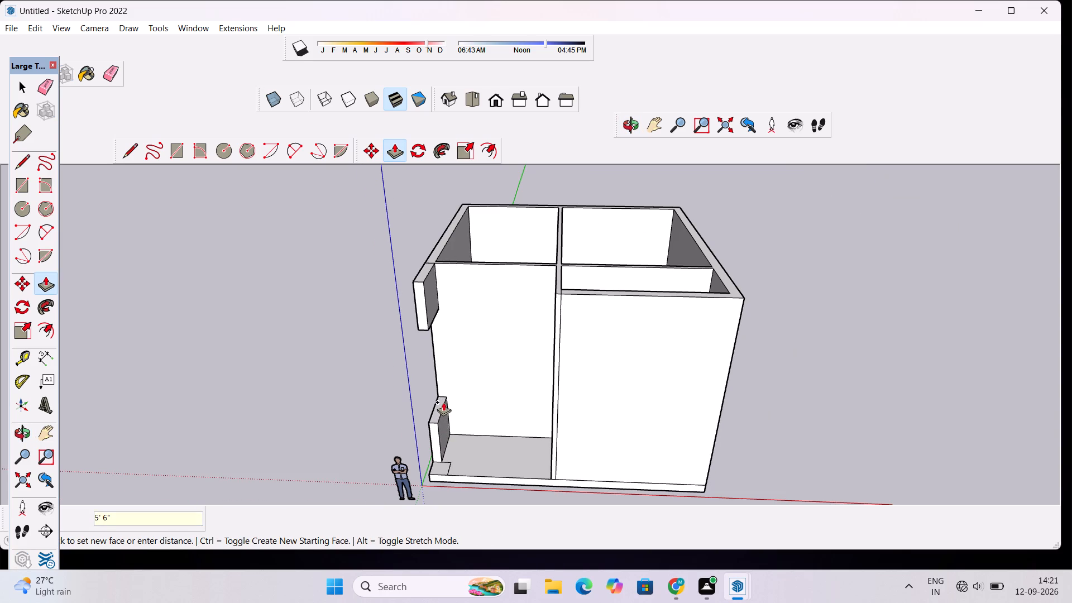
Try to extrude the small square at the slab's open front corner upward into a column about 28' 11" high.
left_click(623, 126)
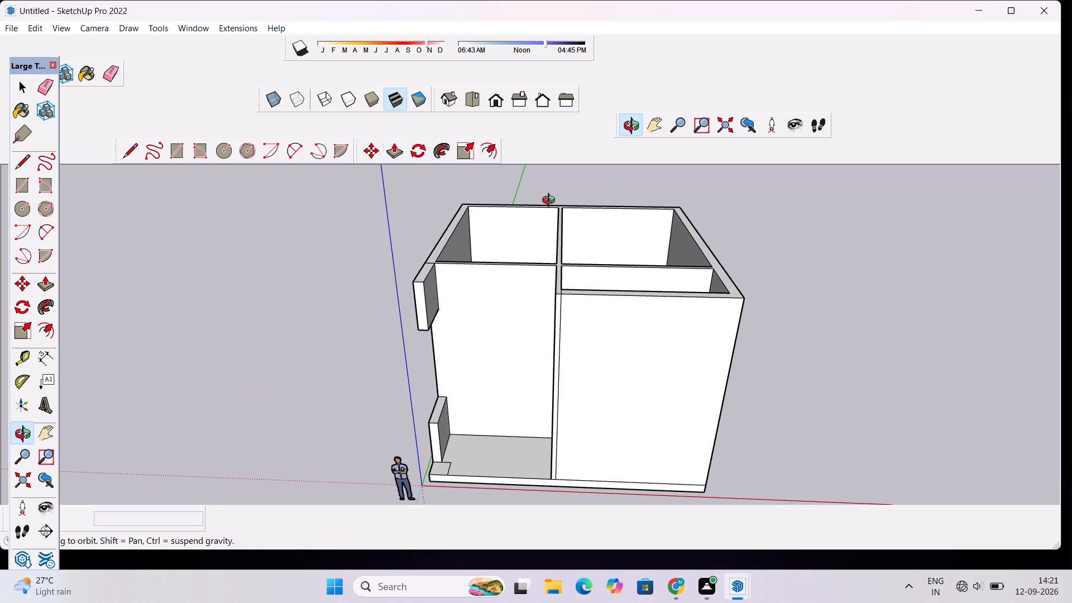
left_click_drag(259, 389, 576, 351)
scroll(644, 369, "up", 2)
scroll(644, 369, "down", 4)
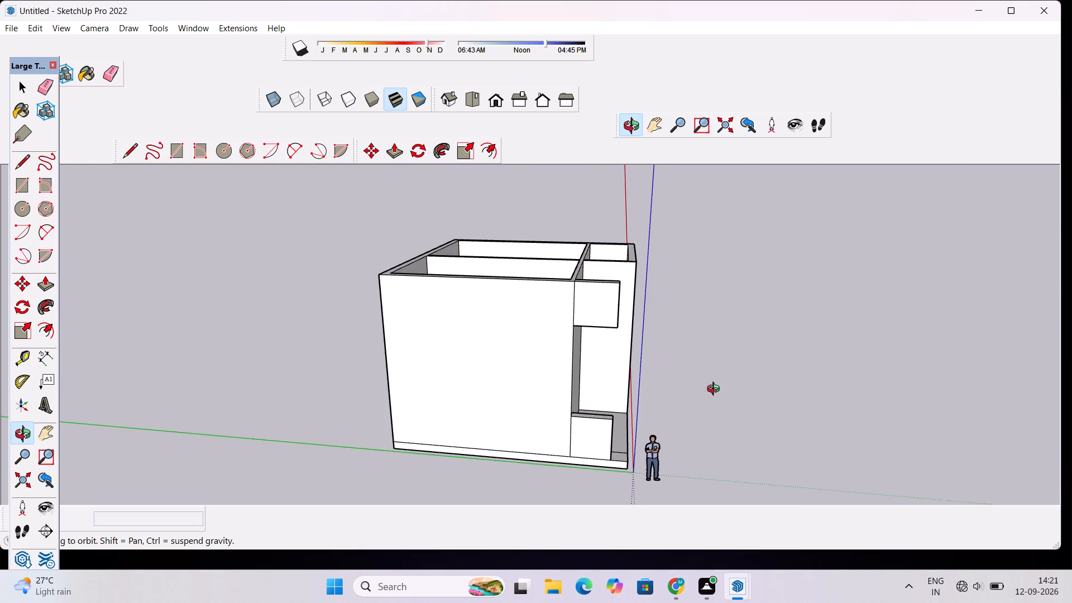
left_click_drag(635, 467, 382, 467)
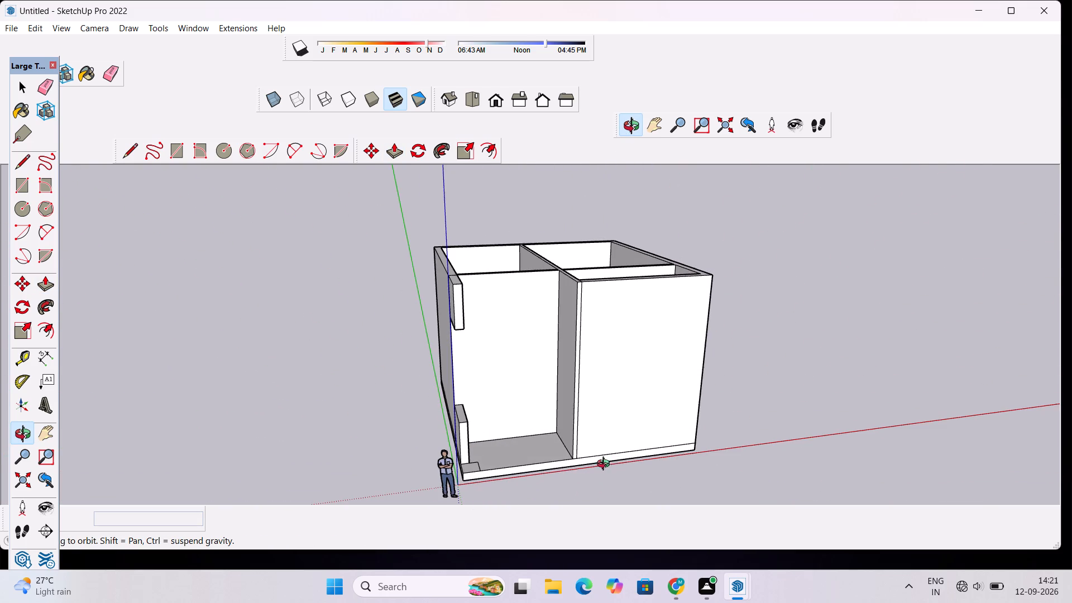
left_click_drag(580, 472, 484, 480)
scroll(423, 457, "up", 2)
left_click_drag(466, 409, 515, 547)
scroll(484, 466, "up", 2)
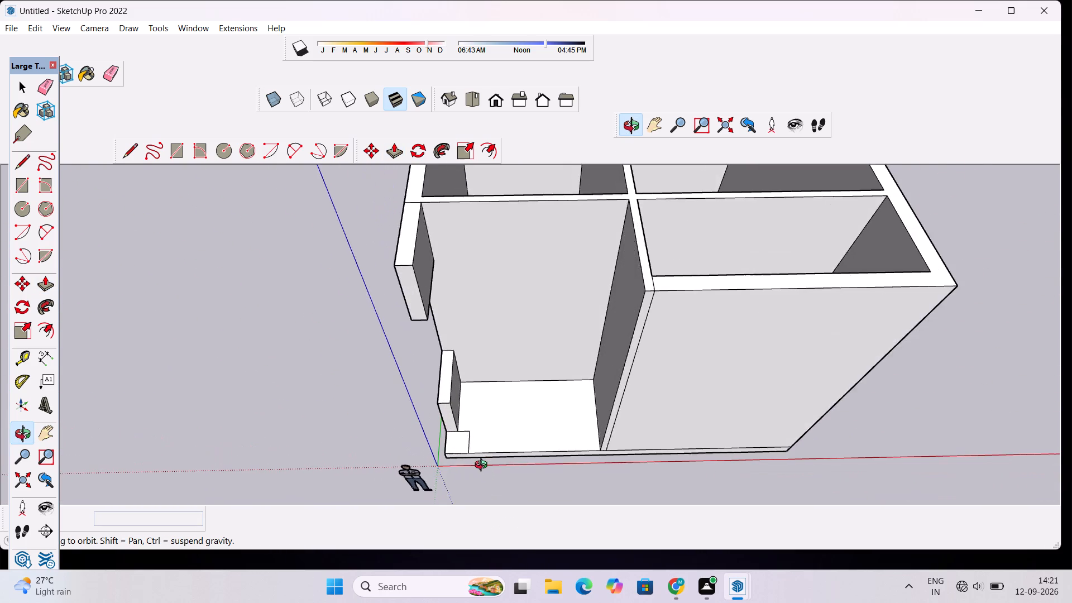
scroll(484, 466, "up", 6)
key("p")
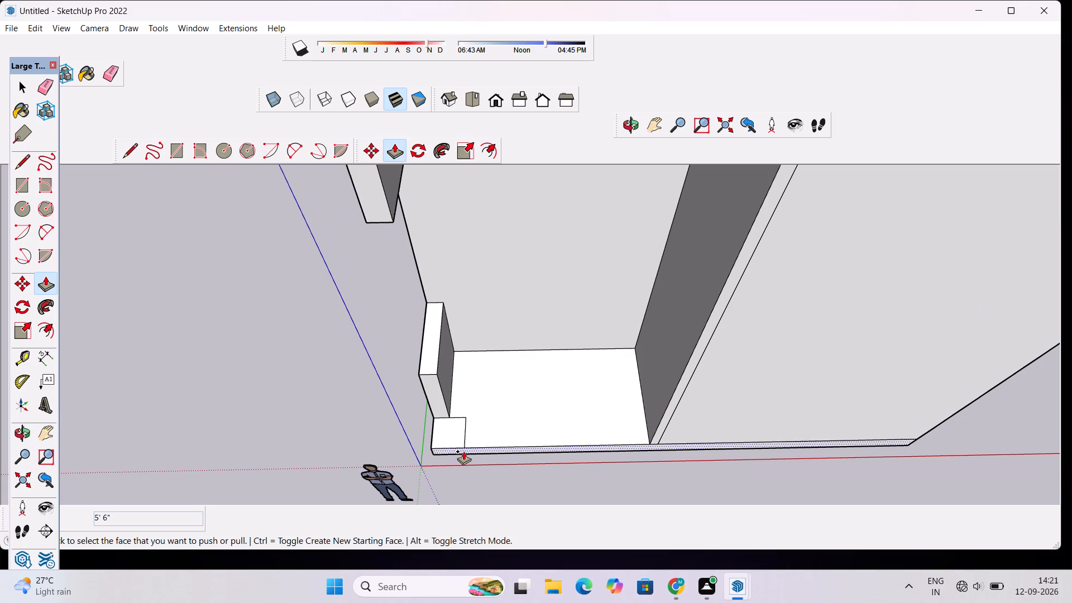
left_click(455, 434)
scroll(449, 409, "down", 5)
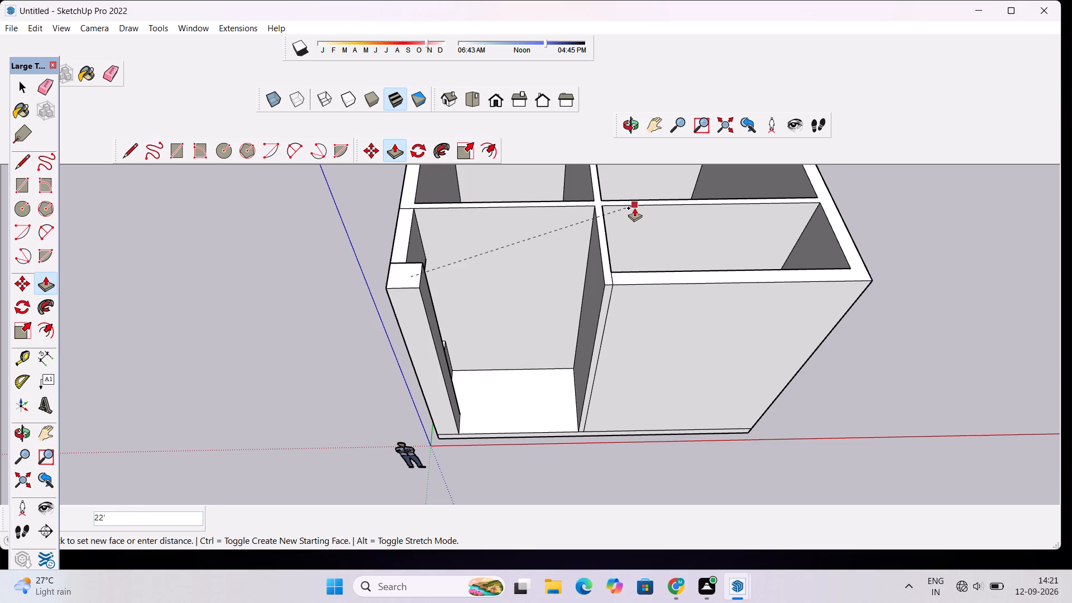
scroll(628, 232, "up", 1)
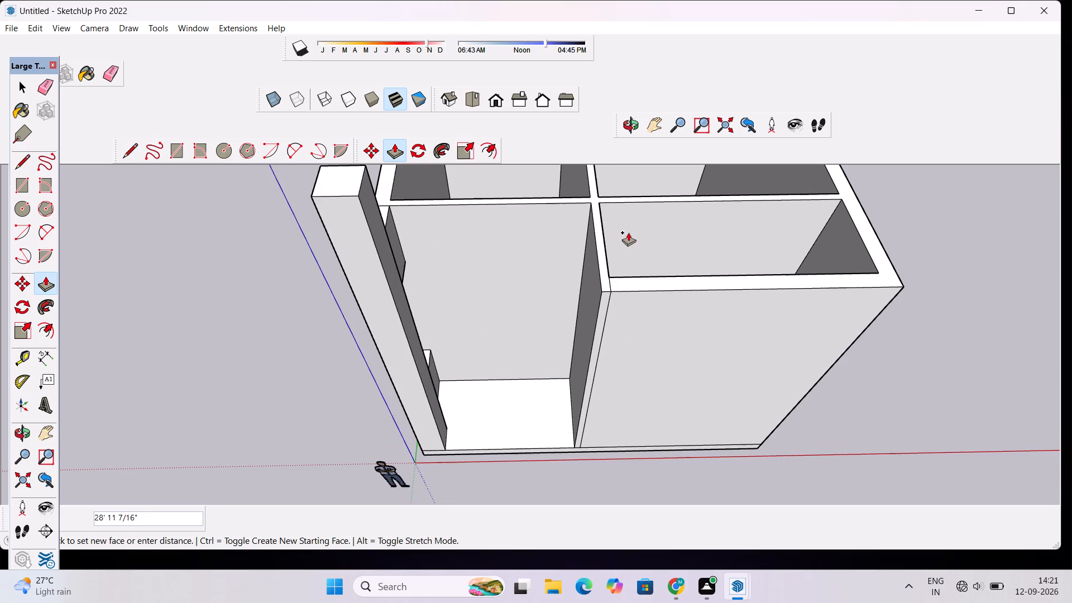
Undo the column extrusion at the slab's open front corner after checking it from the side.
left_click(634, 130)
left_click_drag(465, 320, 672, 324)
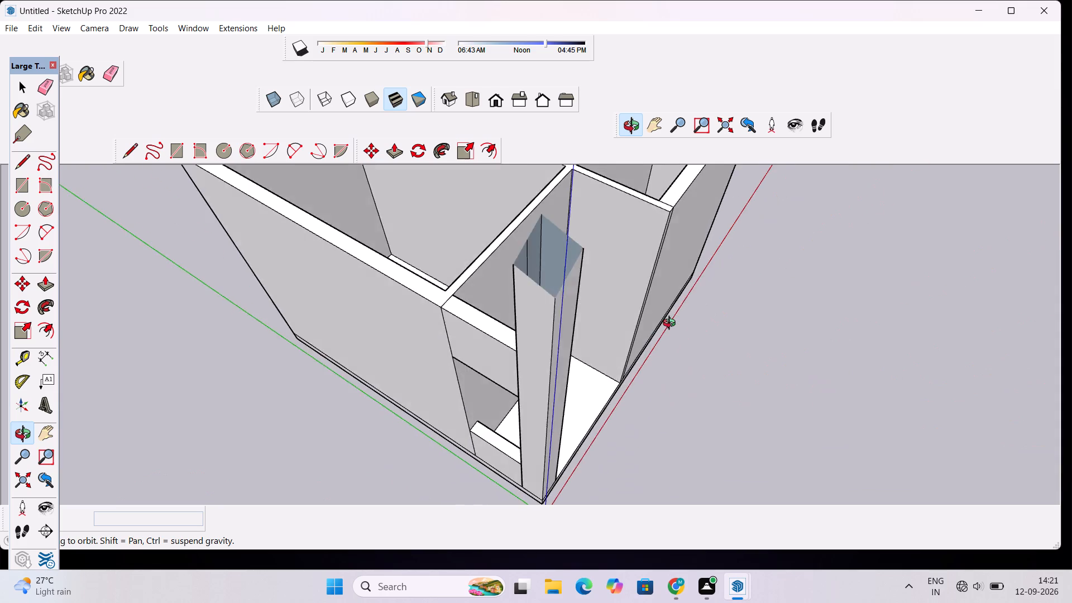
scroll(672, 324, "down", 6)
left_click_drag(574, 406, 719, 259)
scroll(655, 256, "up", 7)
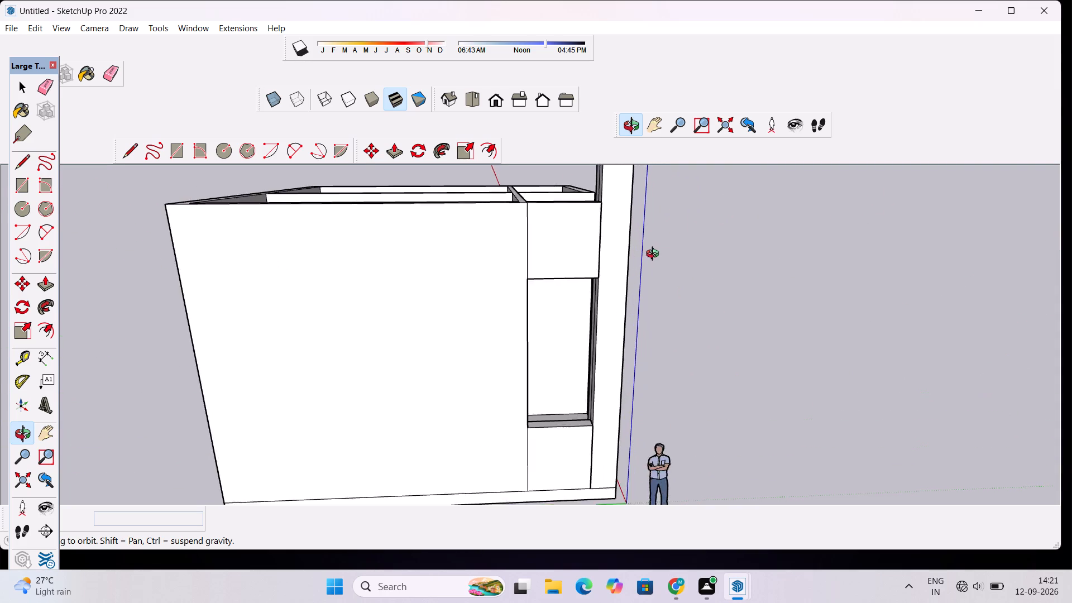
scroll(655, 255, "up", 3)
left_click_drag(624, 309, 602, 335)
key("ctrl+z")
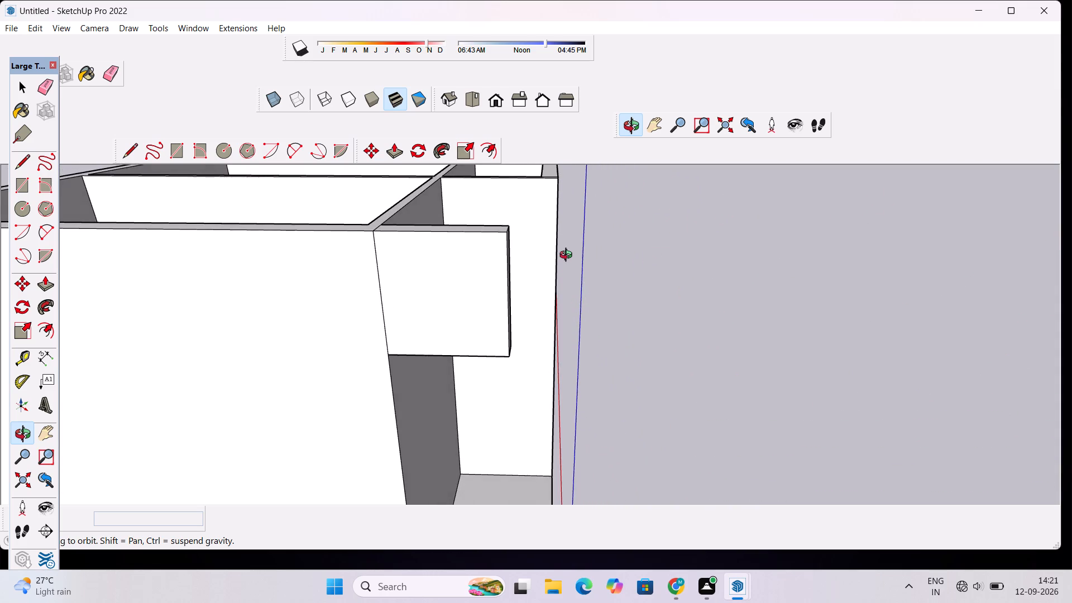
Push/Pull the small square at the slab's open front corner up 22' to the wall top as a column.
scroll(568, 256, "down", 8)
left_click_drag(566, 301, 577, 375)
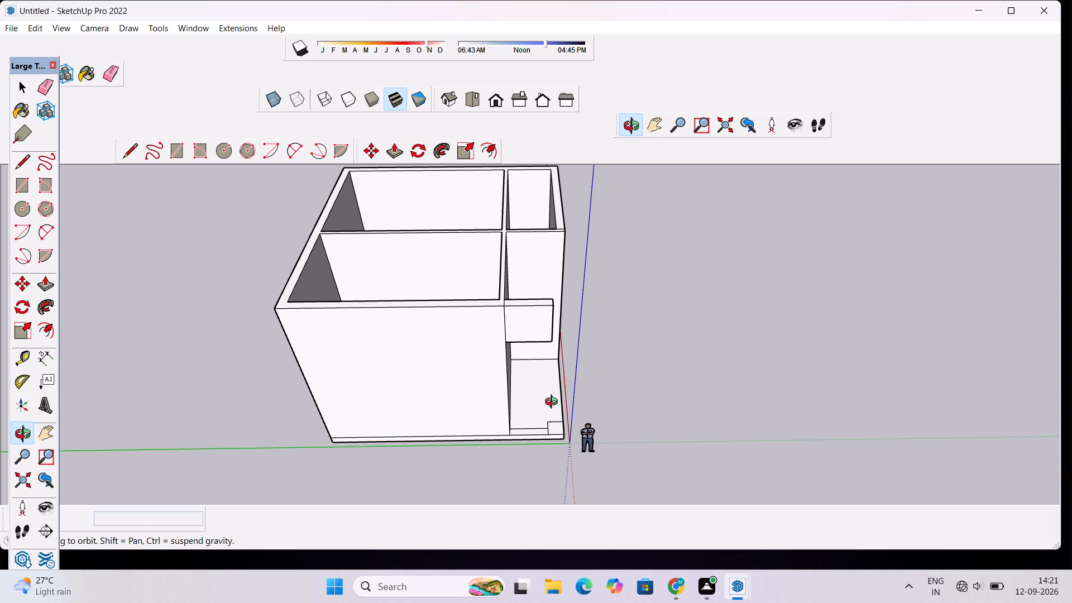
scroll(554, 403, "up", 3)
key("space")
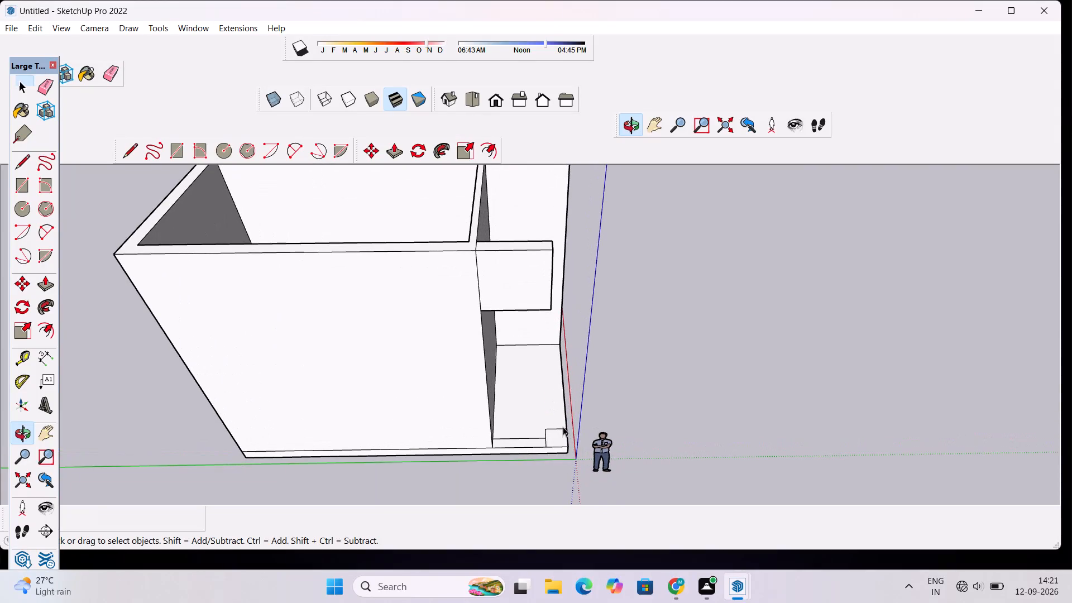
left_click(550, 437)
key("p")
left_click(548, 435)
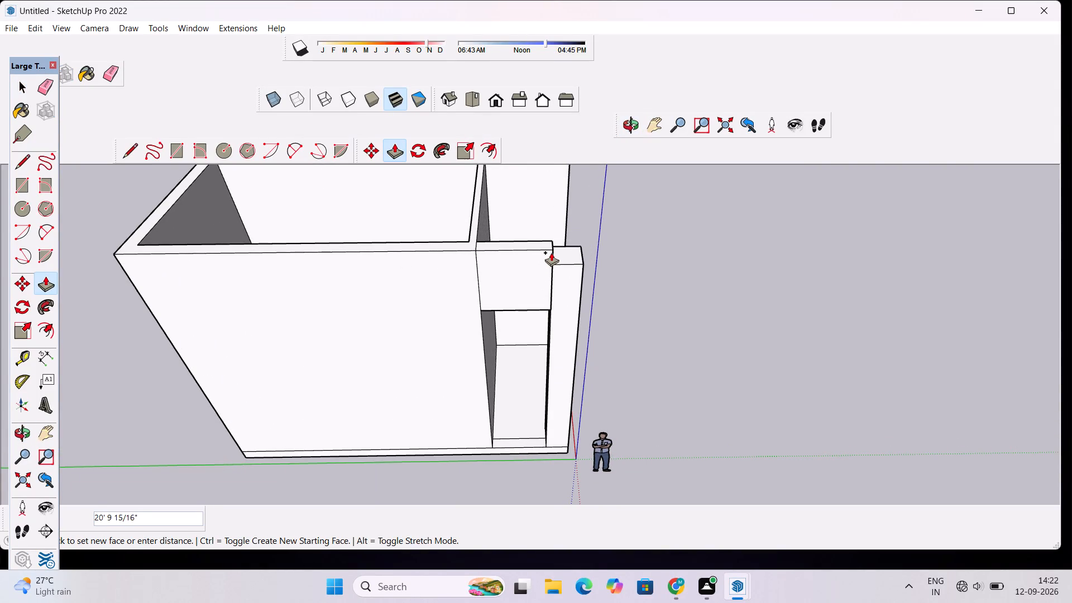
scroll(551, 252, "up", 15)
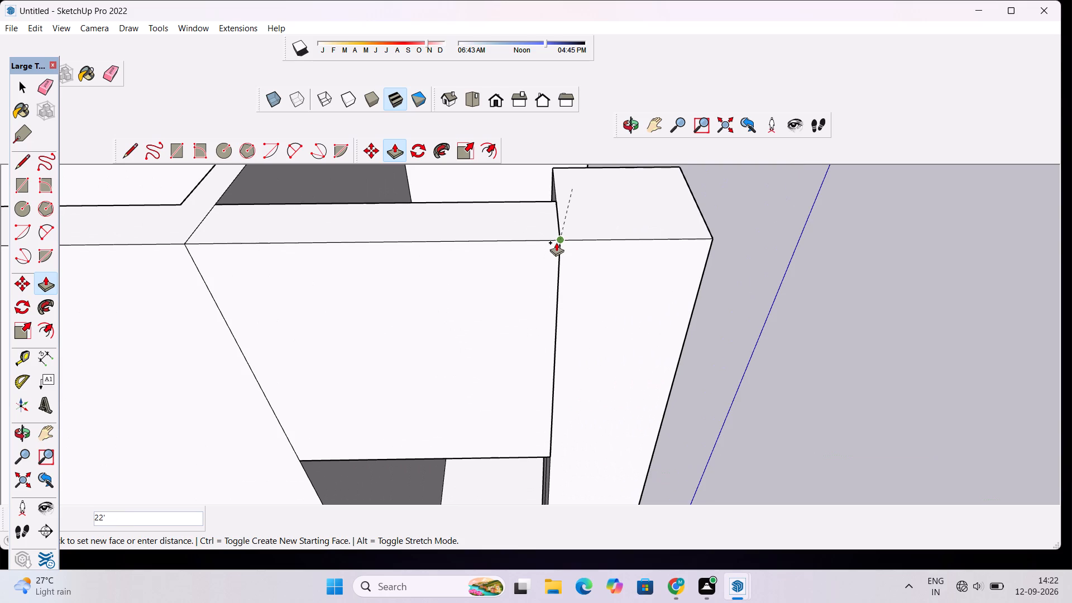
left_click(556, 242)
key("space")
Examine the corner column and the open front bay from above and from the front.
left_click(621, 133)
left_click_drag(645, 227, 636, 240)
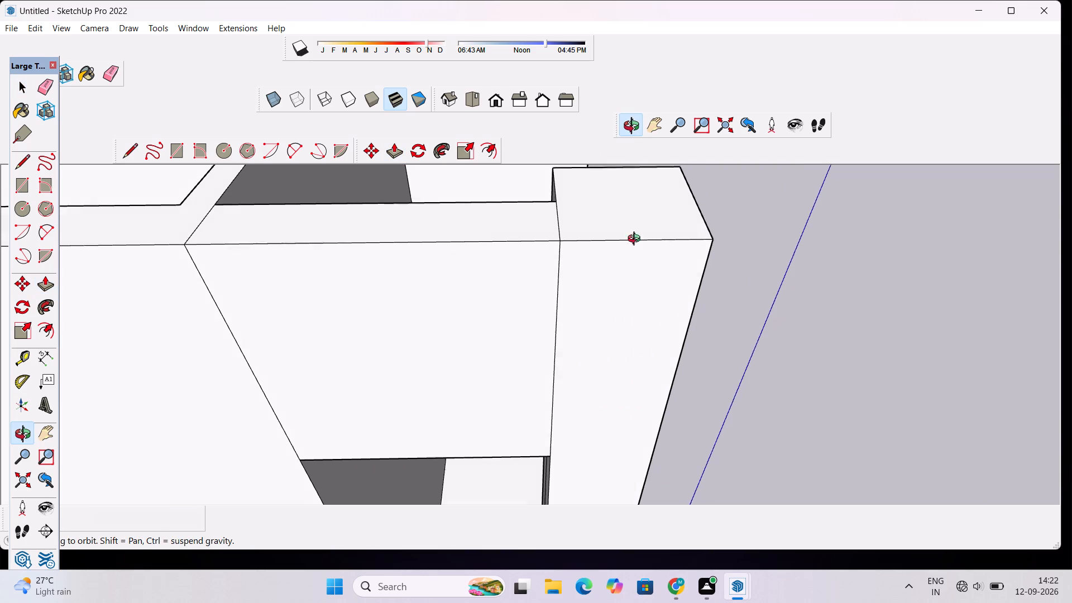
left_click_drag(636, 240, 354, 304)
scroll(363, 296, "down", 9)
left_click_drag(631, 334, 425, 299)
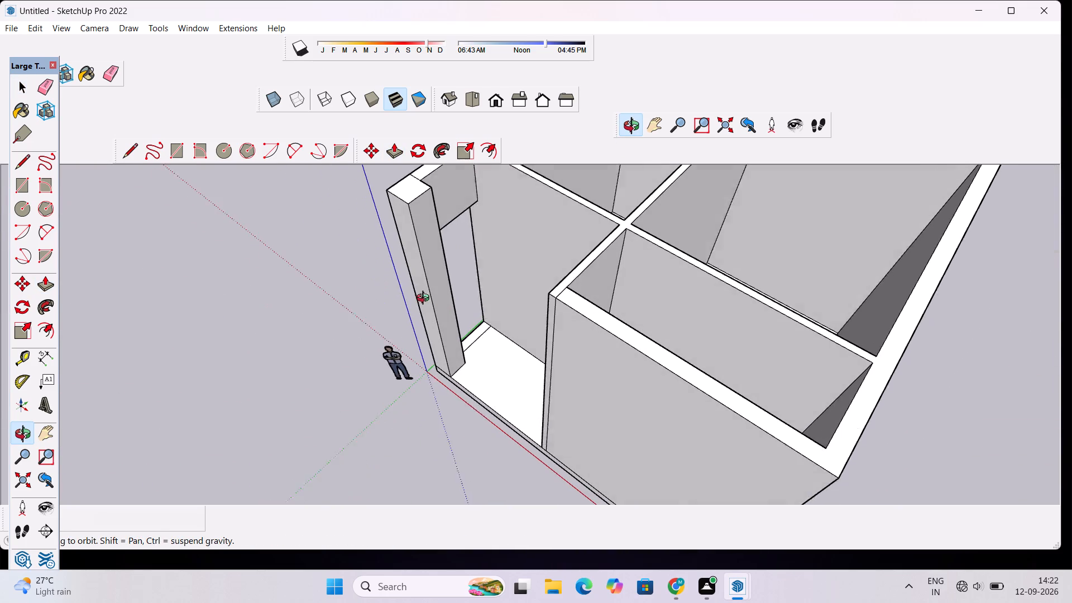
left_click_drag(425, 299, 422, 293)
scroll(457, 307, "down", 2)
left_click_drag(449, 331, 589, 231)
scroll(578, 250, "down", 5)
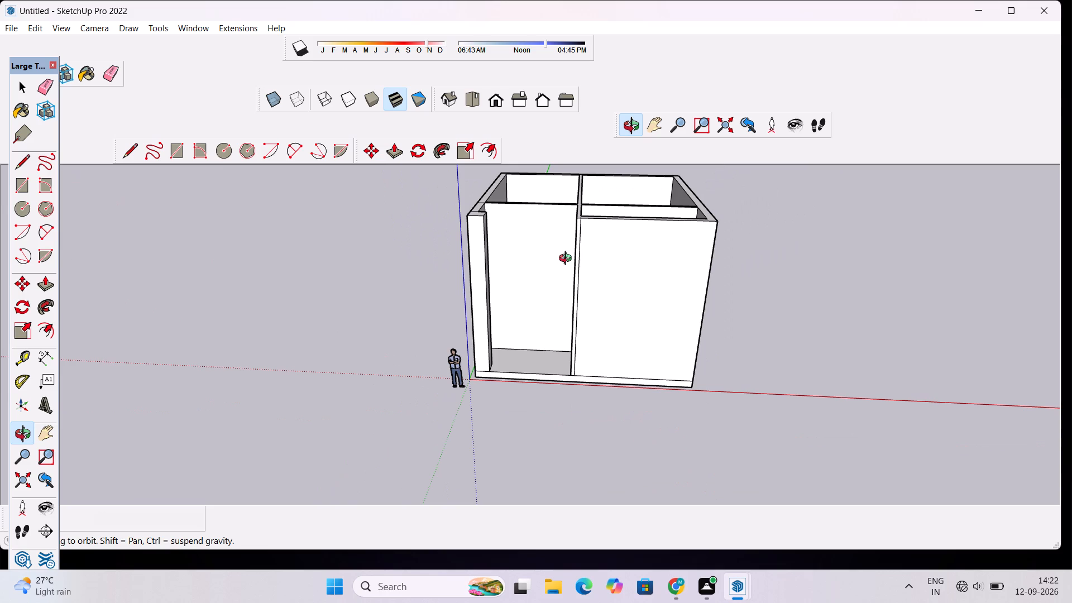
left_click_drag(530, 304, 547, 256)
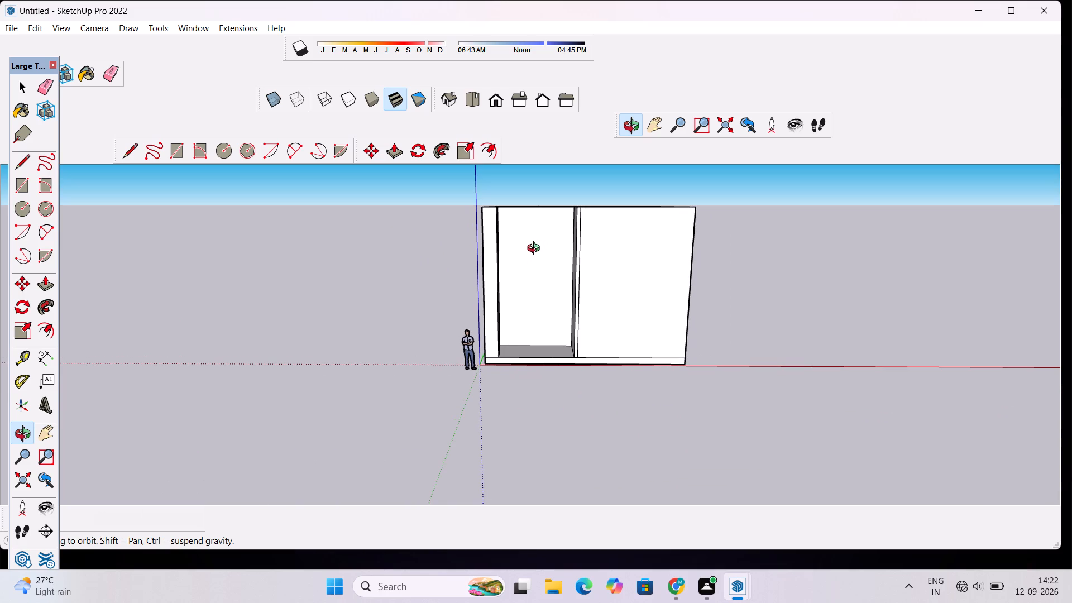
left_click_drag(508, 276, 511, 307)
scroll(497, 305, "up", 4)
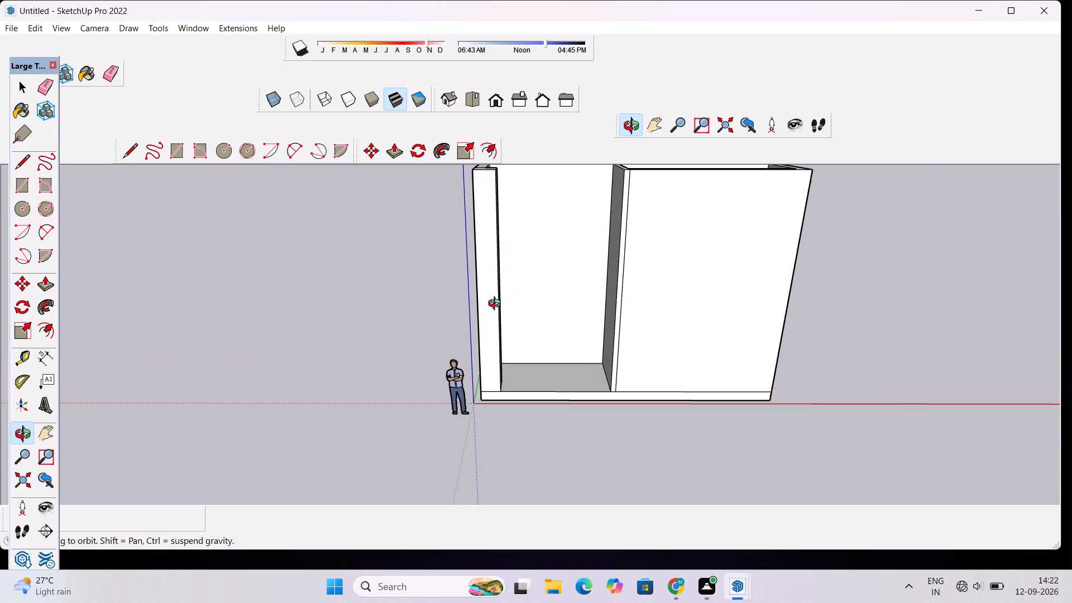
scroll(496, 301, "down", 6)
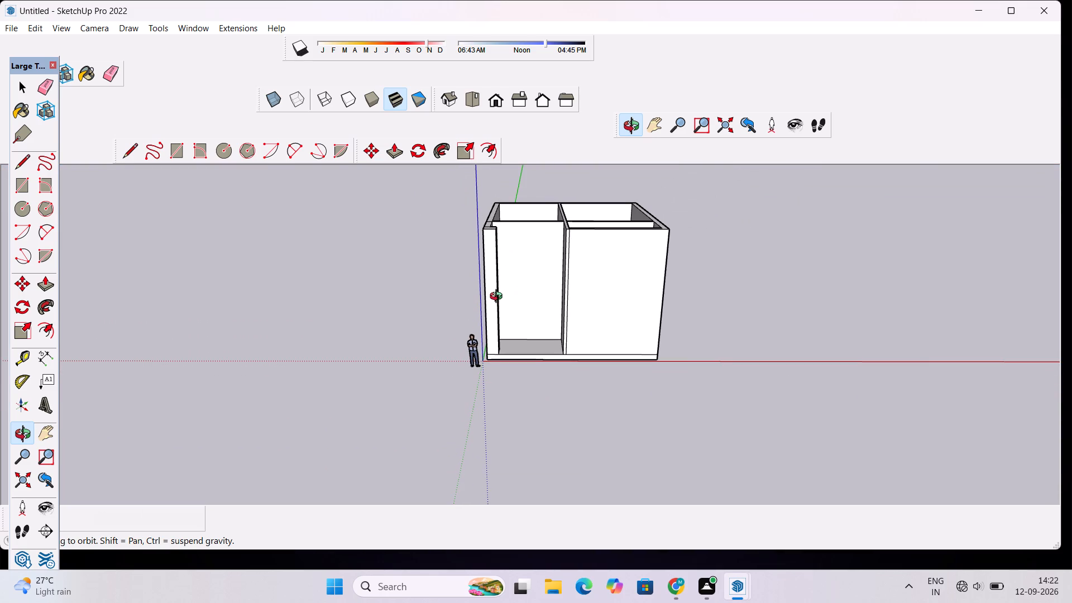
scroll(513, 264, "up", 4)
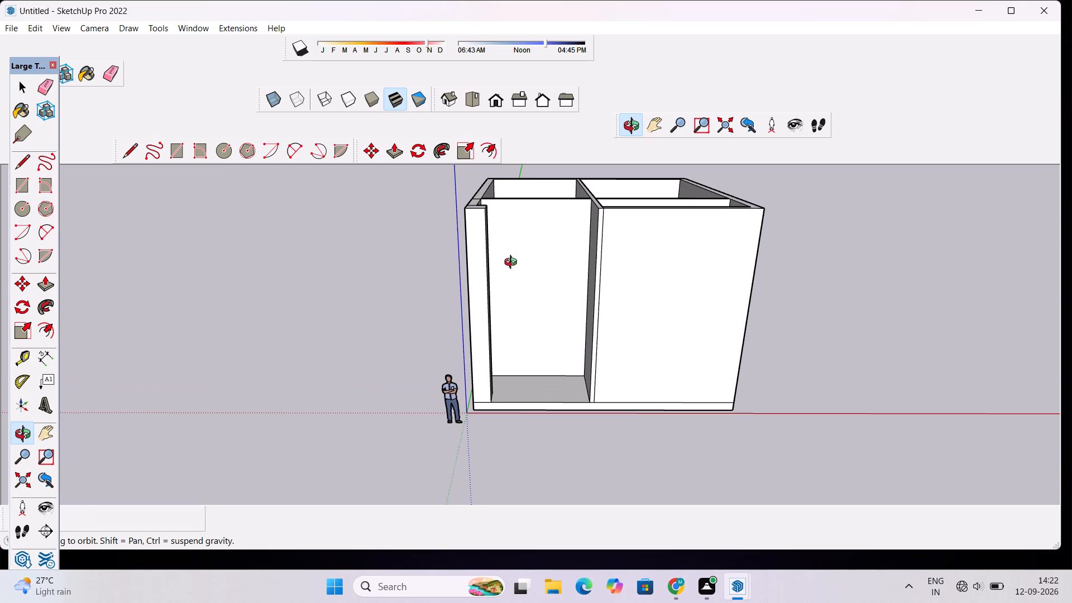
Draw a 6' line down the column's outer front edge from its top corner.
key("space")
key("l")
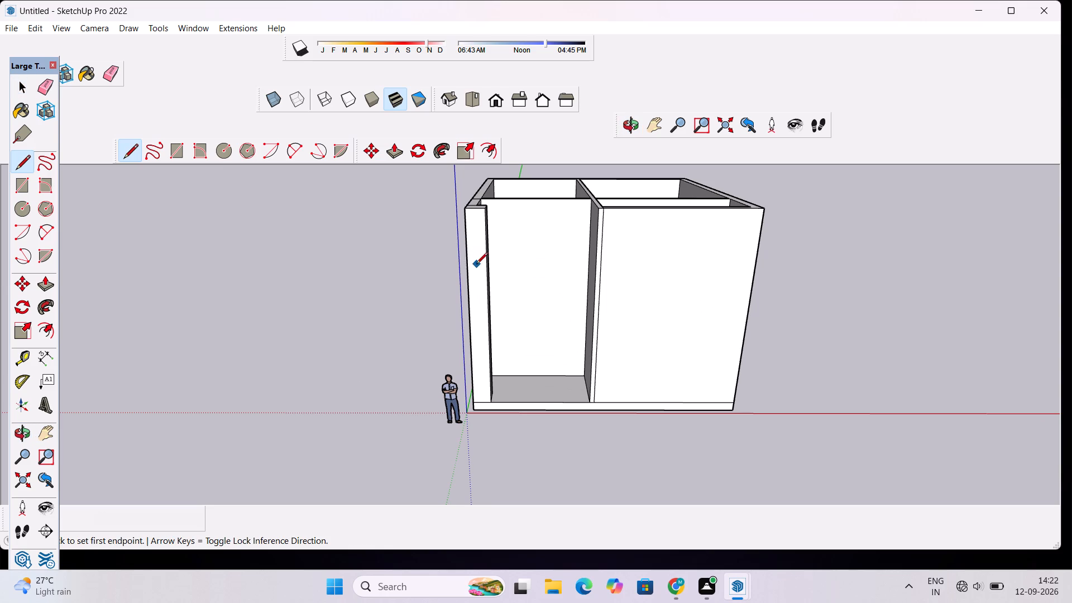
left_click(465, 211)
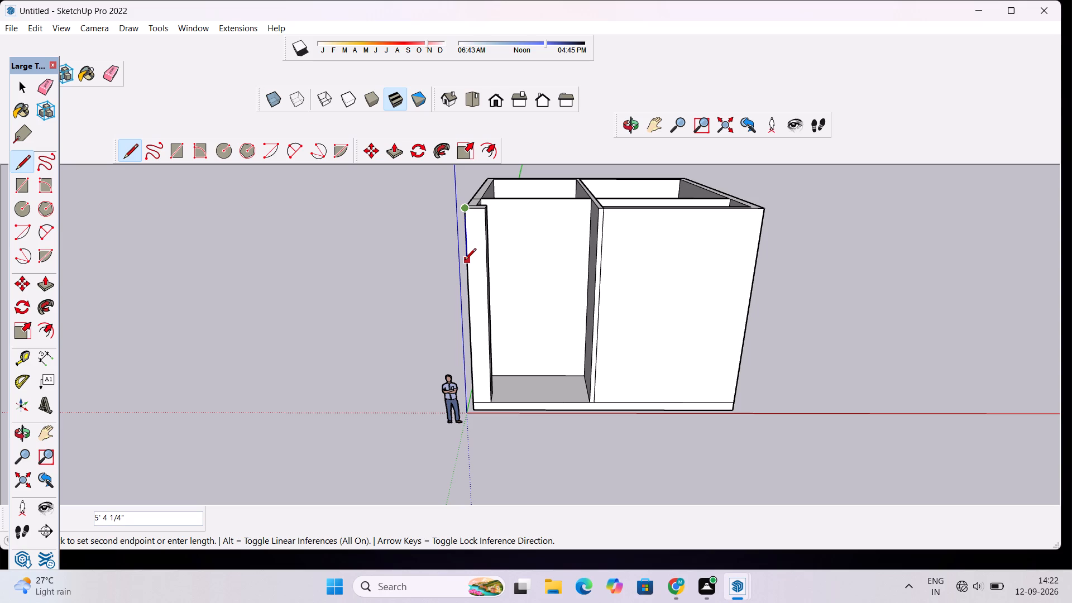
type("6'")
key("Return")
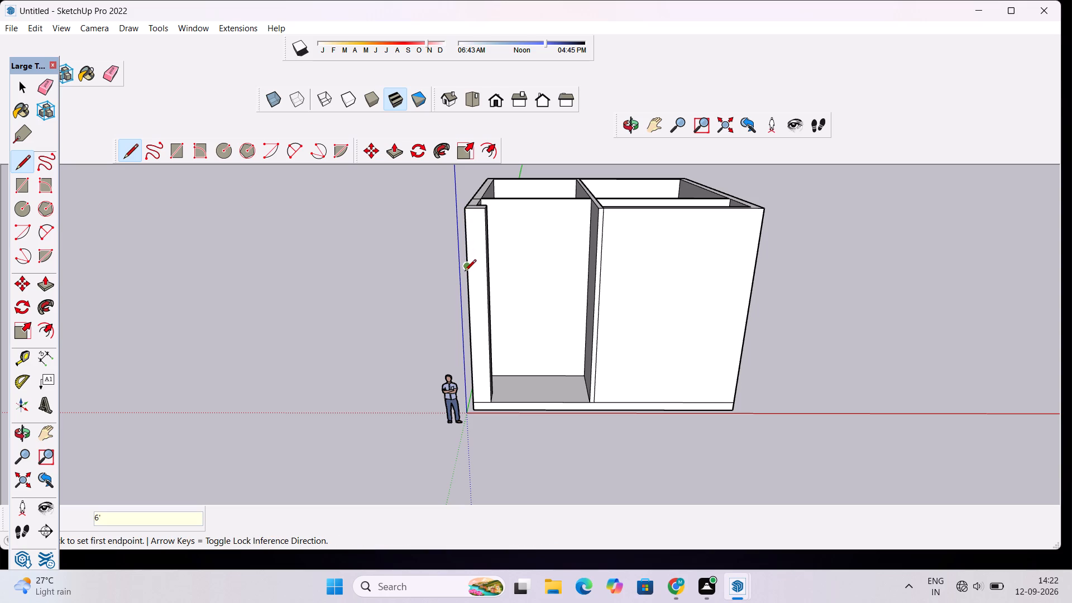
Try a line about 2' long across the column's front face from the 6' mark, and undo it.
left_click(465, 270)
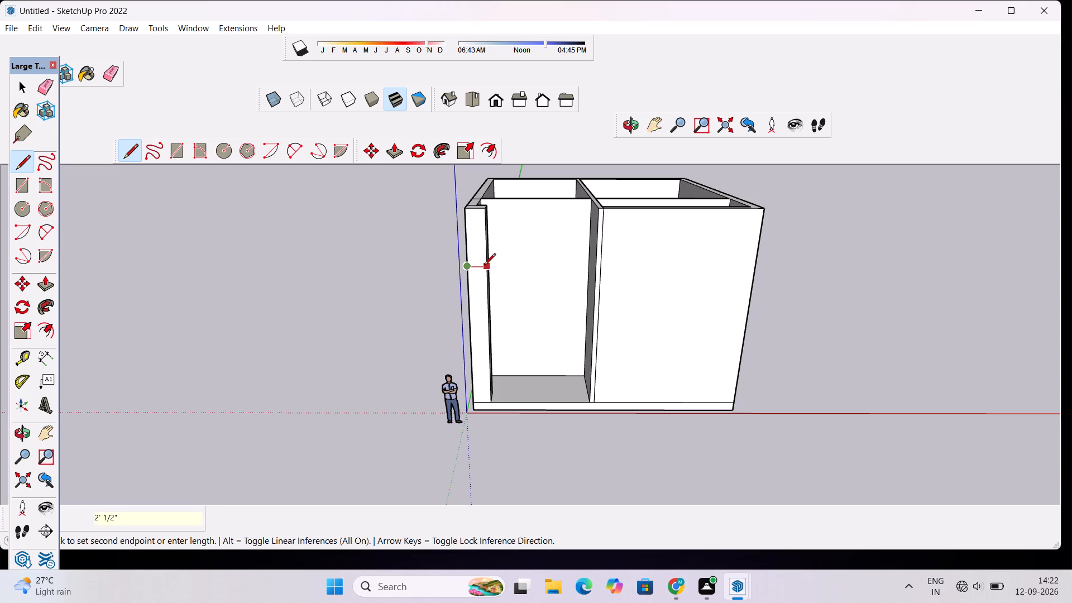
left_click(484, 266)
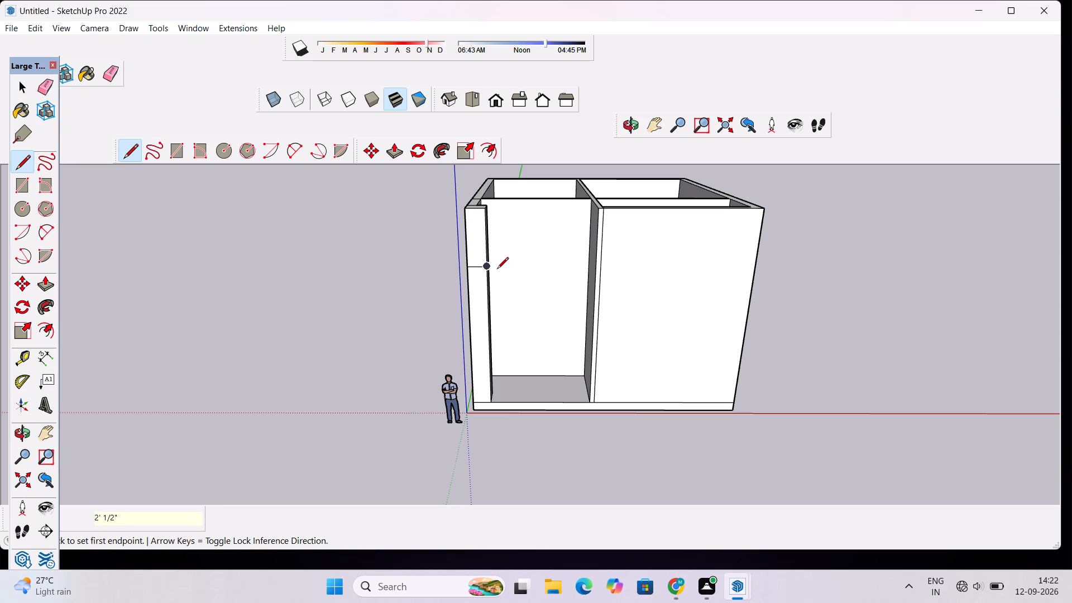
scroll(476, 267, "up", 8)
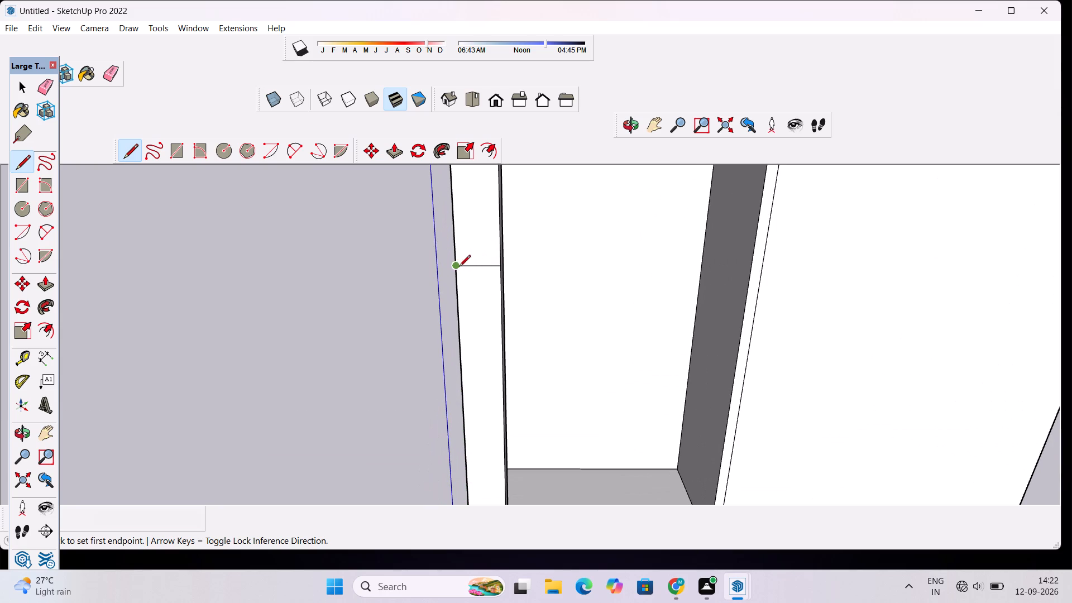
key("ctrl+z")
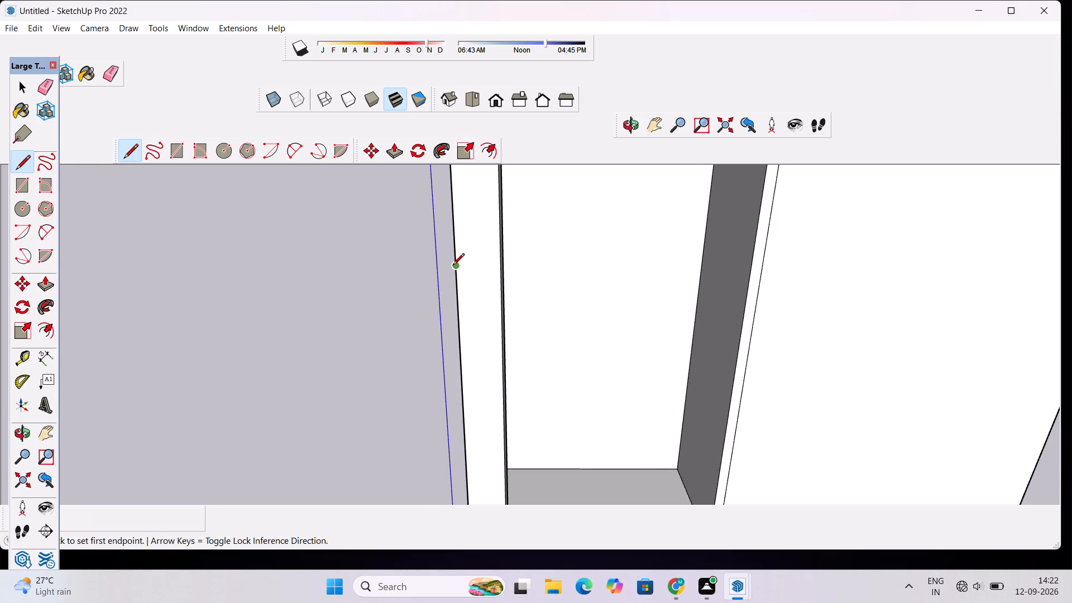
Draw a 4' horizontal line from the 6' mark across the column's front face into the opening.
left_click(453, 268)
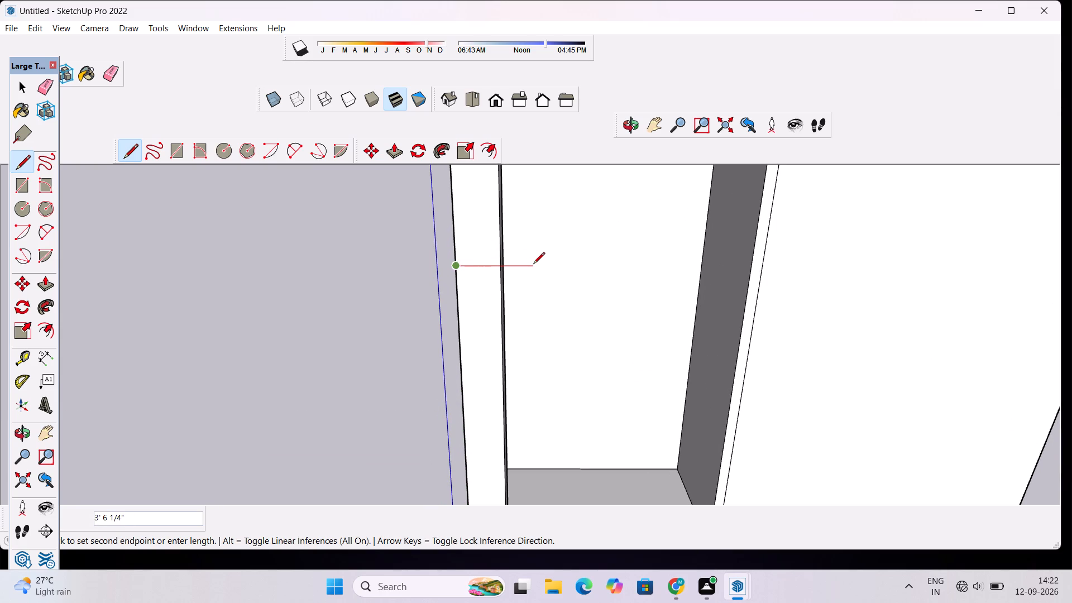
type("4'")
key("Return")
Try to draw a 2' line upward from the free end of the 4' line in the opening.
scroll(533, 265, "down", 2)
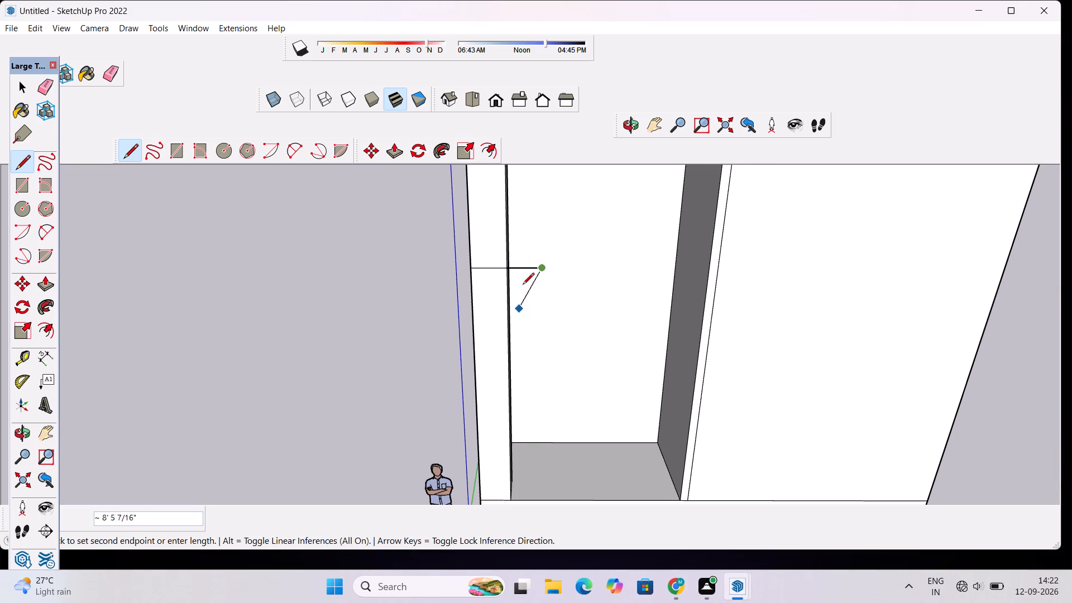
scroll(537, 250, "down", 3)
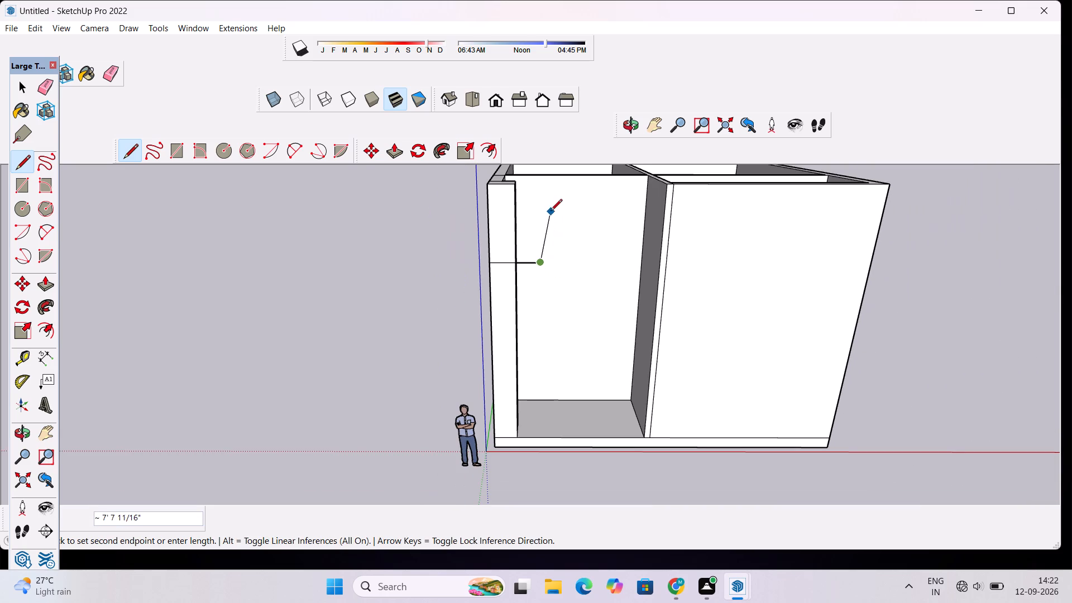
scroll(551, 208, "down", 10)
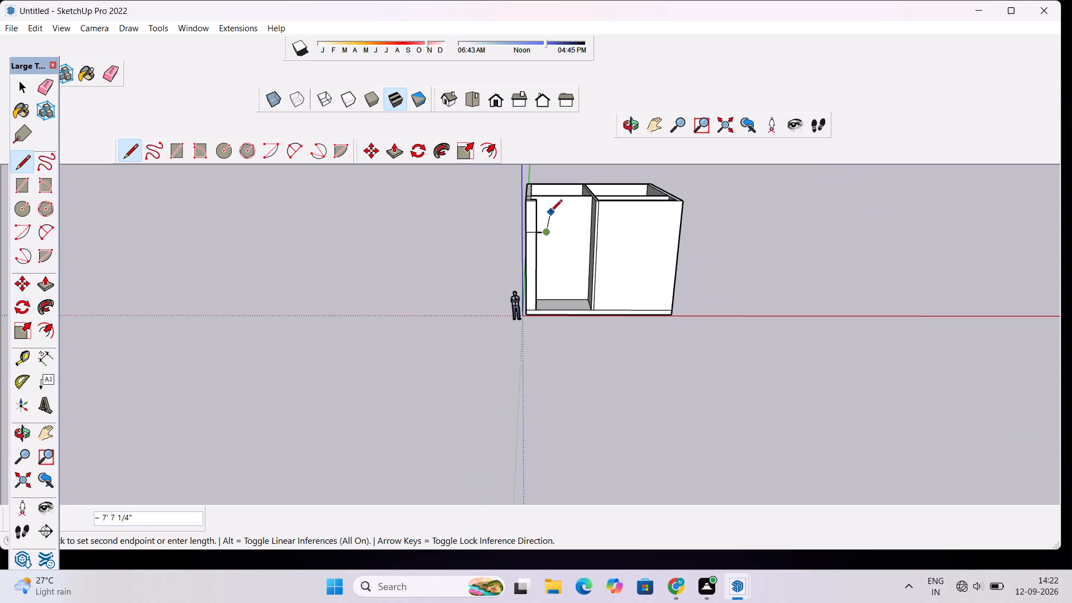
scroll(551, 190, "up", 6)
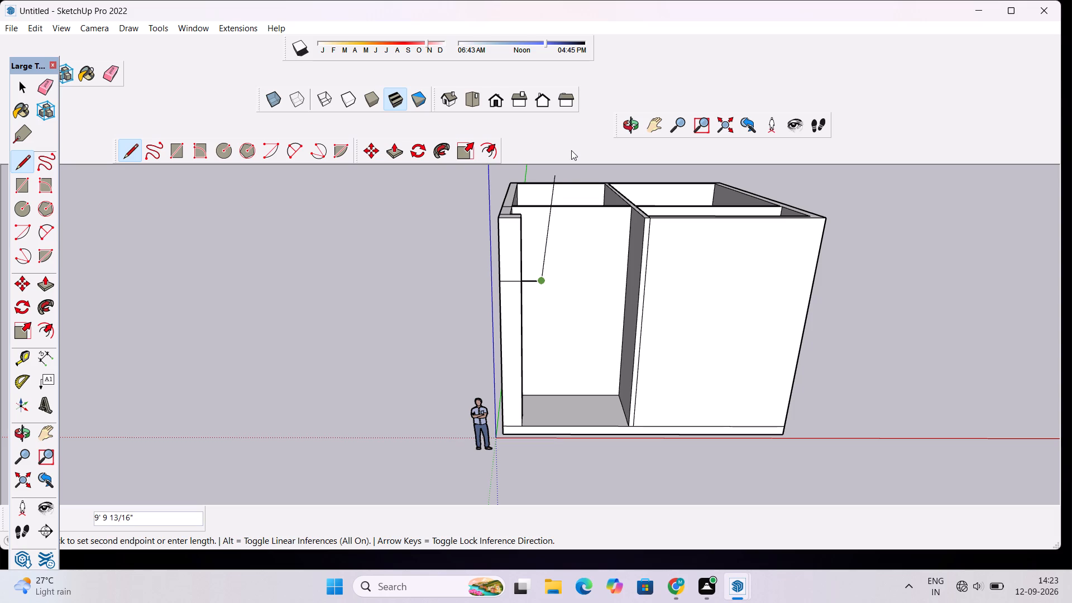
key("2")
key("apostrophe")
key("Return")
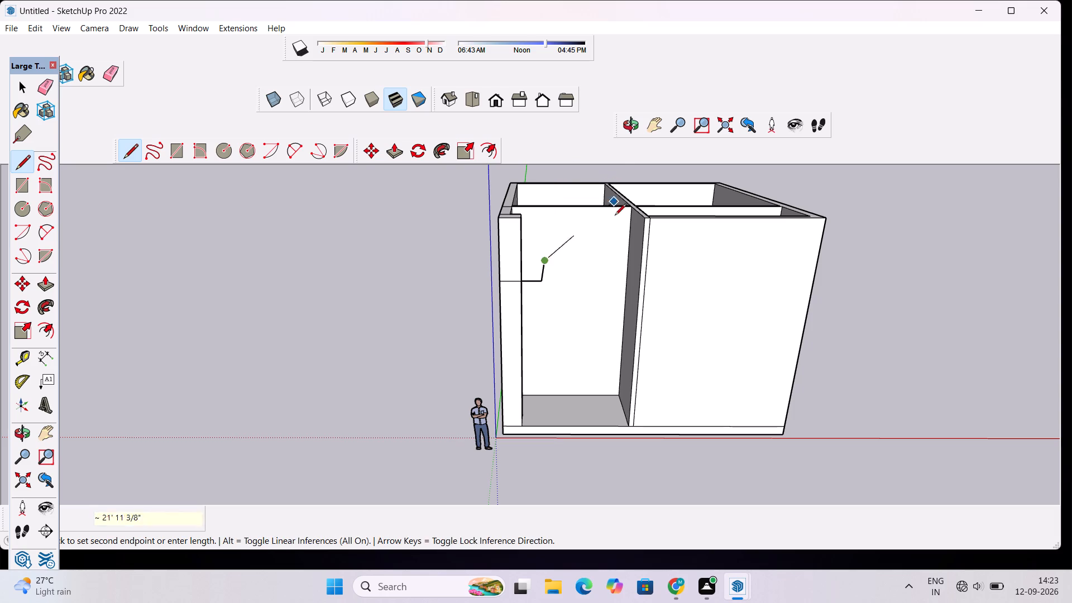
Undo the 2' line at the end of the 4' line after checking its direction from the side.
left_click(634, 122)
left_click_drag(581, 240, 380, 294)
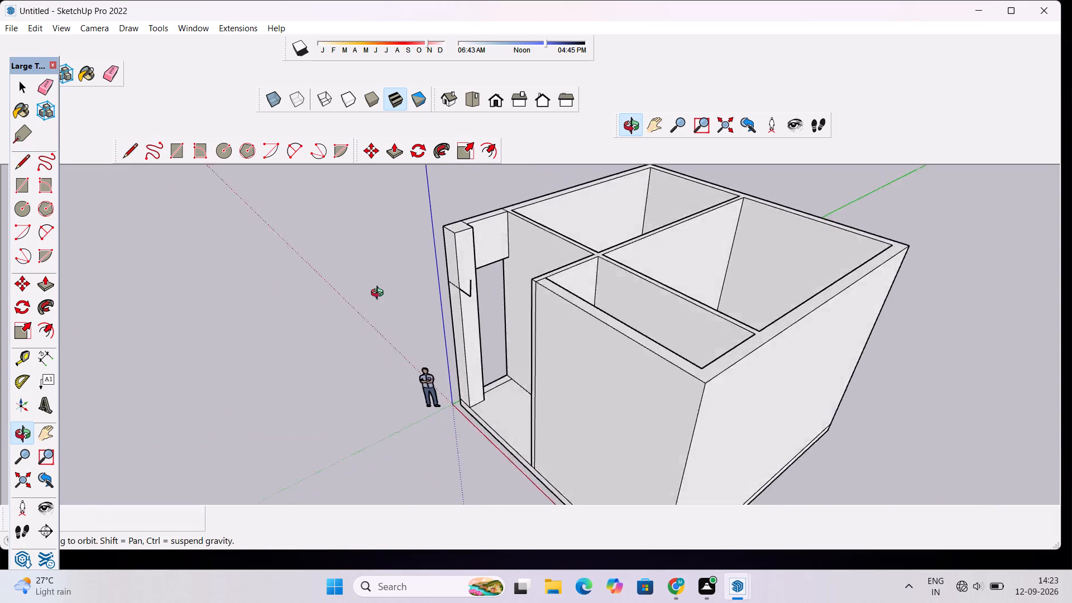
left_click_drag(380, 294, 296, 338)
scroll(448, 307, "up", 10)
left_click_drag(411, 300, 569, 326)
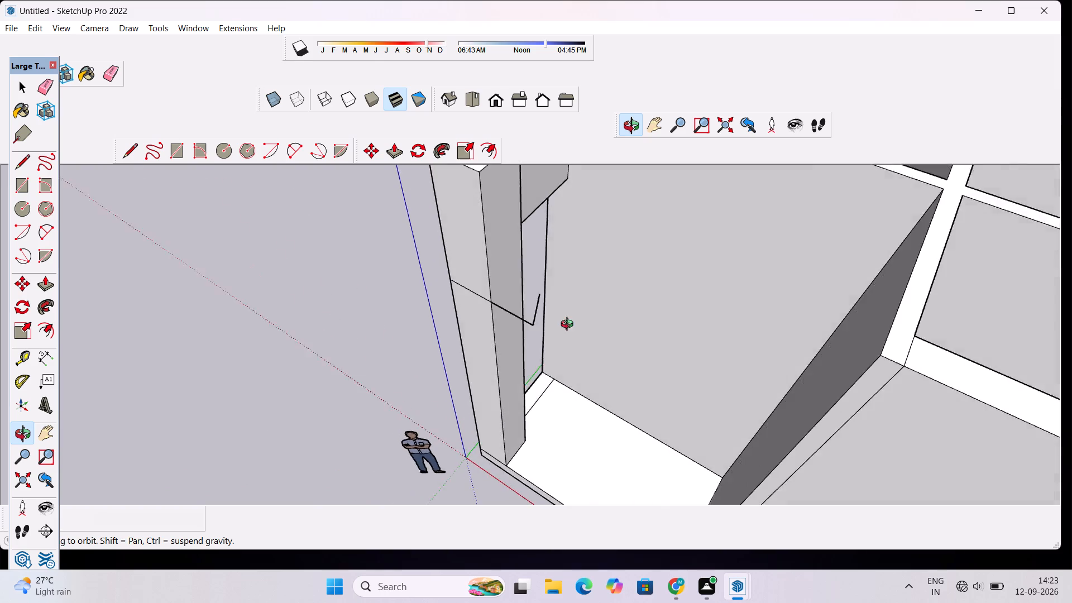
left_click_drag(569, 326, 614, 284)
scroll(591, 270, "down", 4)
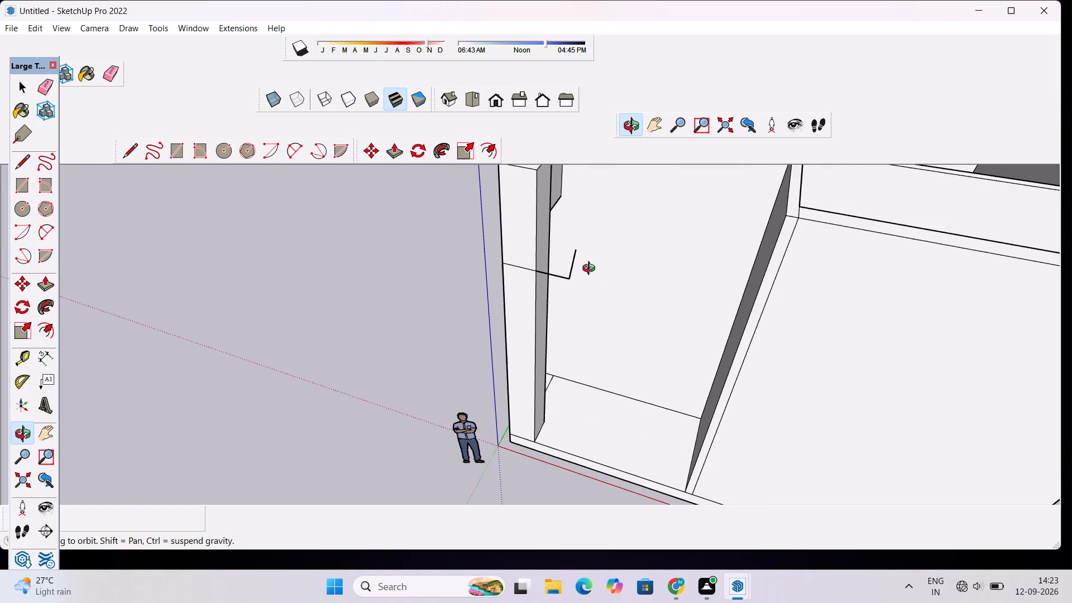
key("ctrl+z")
Draw a 2' vertical line along the blue axis up from the free end of the 4' line.
left_click(621, 129)
left_click_drag(620, 159, 580, 272)
left_click(629, 132)
left_click_drag(647, 177, 545, 274)
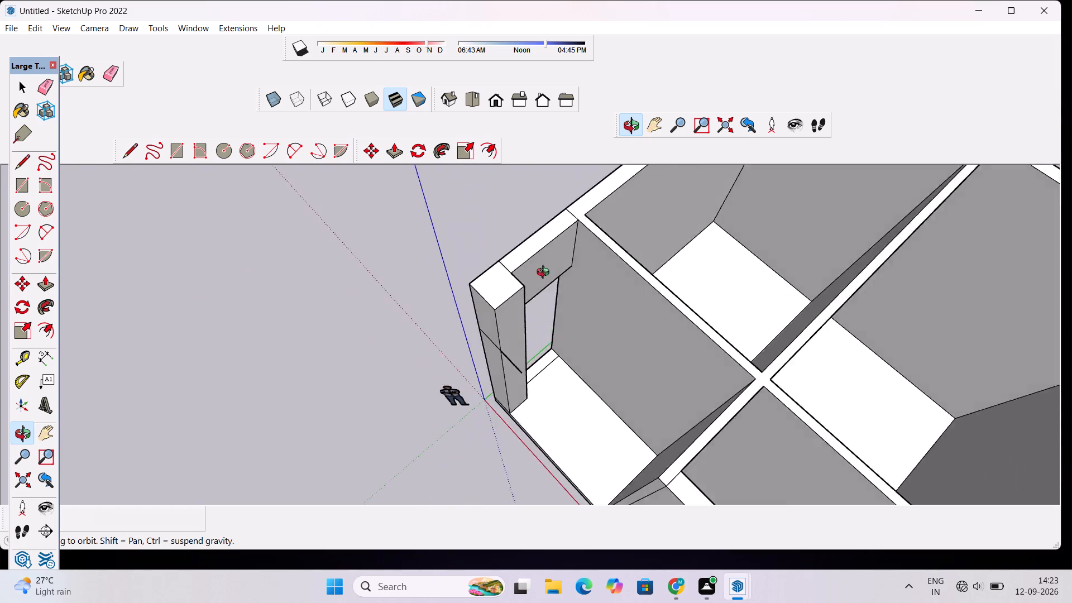
left_click_drag(545, 274, 313, 300)
scroll(413, 301, "up", 5)
left_click_drag(393, 354, 466, 248)
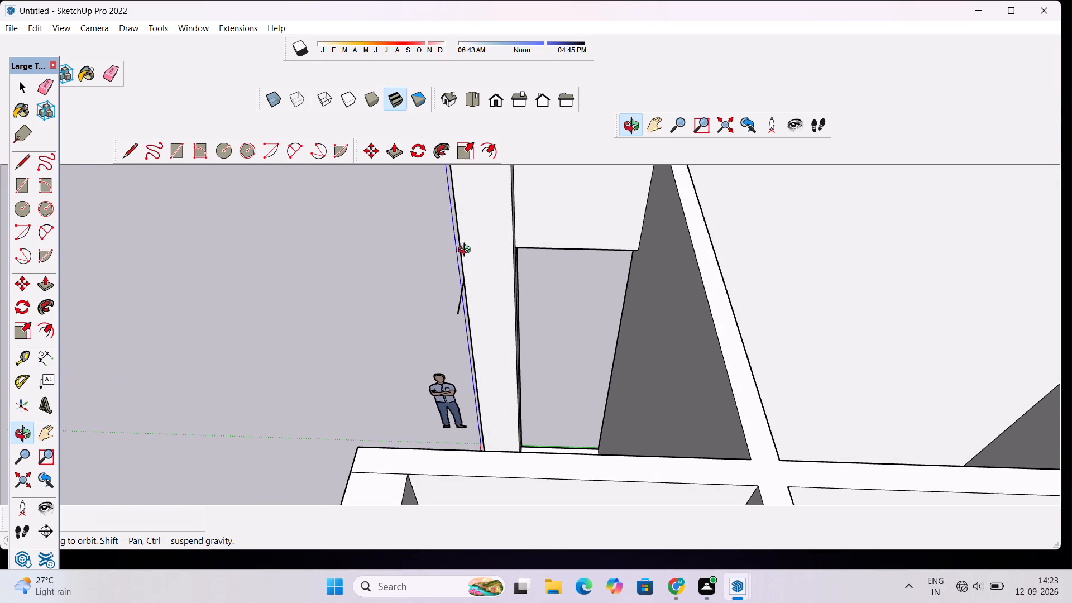
key("l")
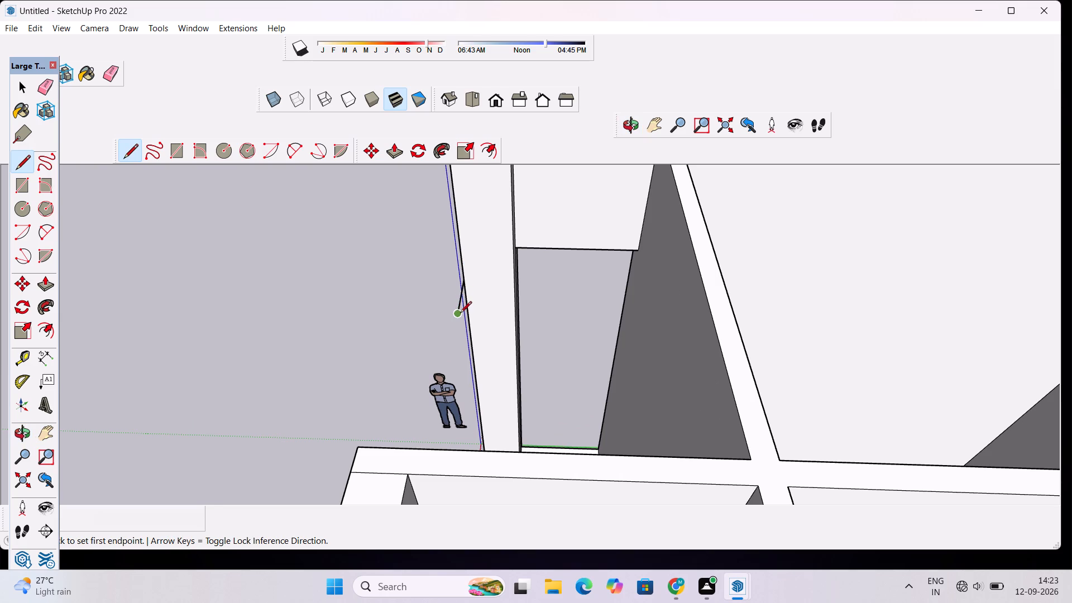
left_click(459, 314)
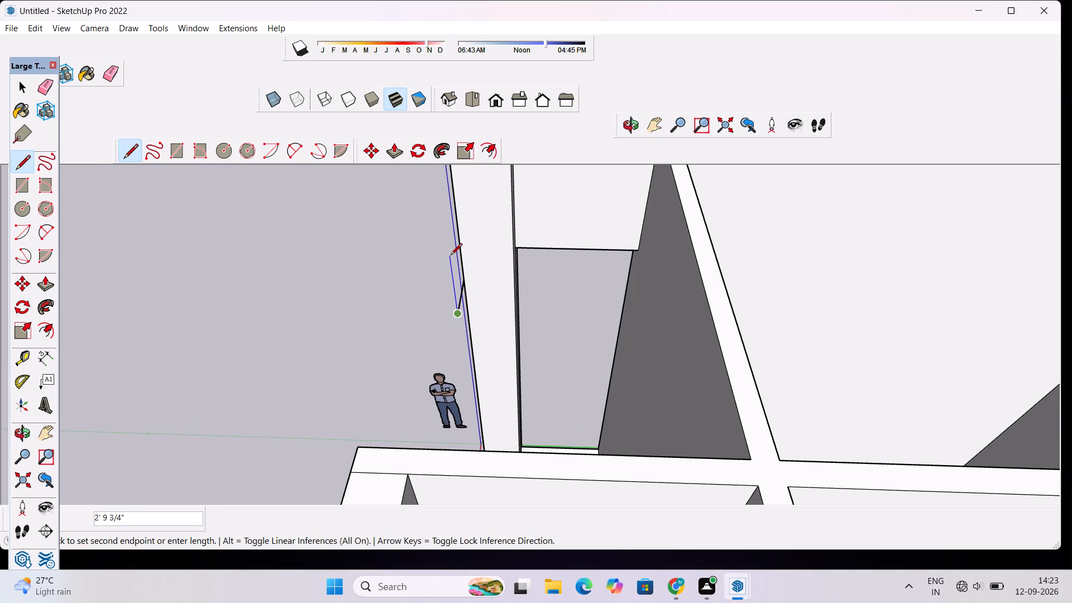
type("2'")
key("Return")
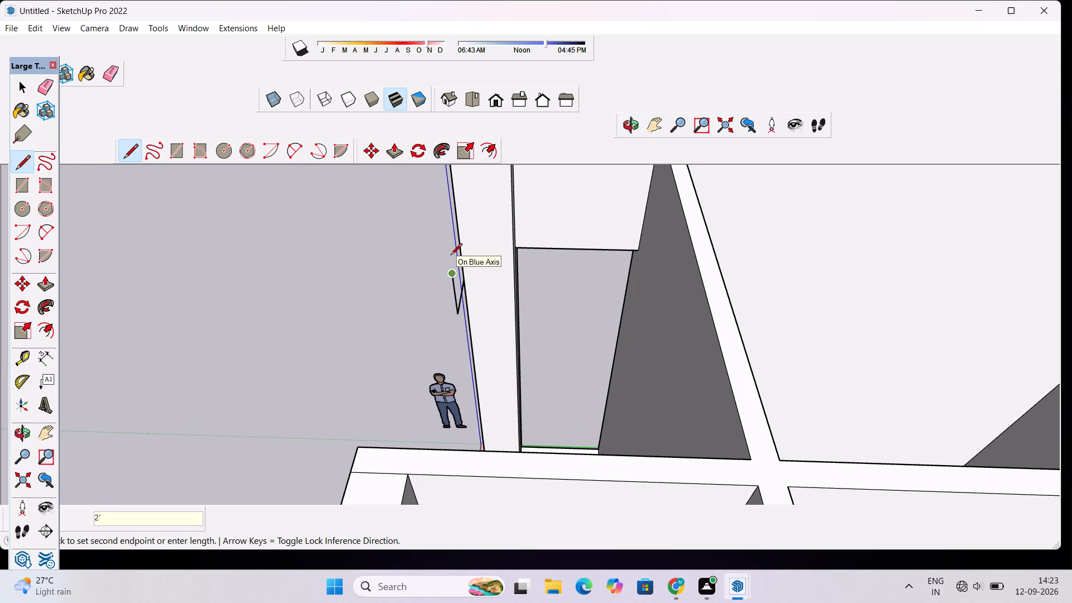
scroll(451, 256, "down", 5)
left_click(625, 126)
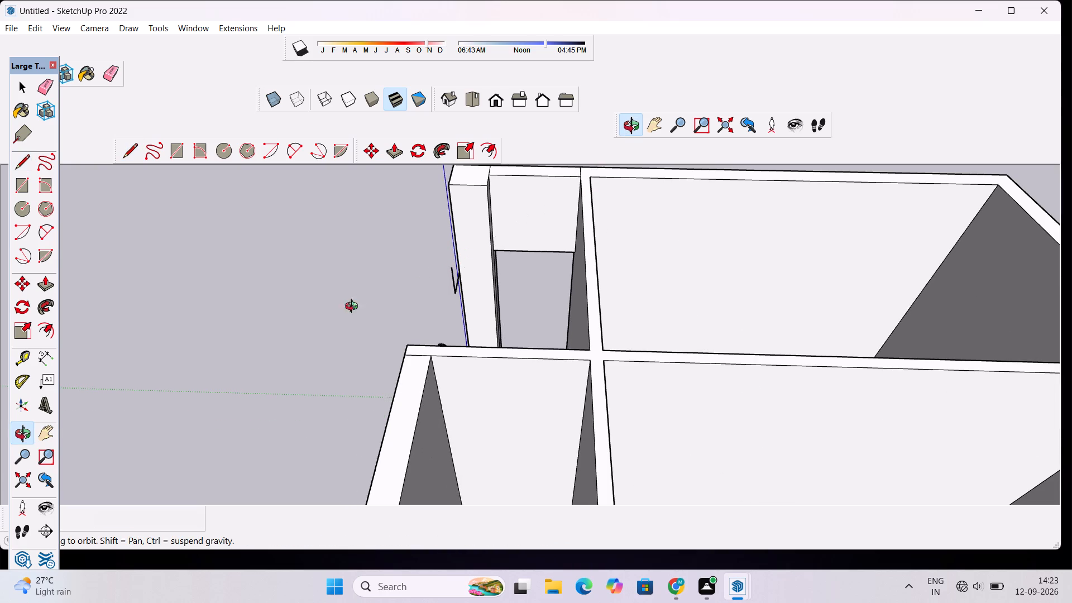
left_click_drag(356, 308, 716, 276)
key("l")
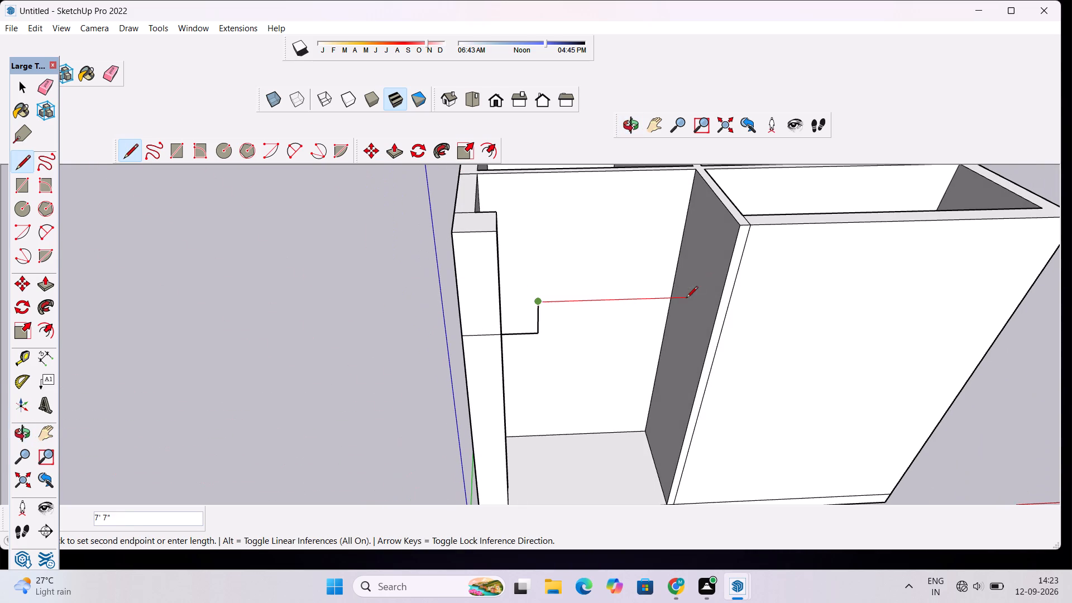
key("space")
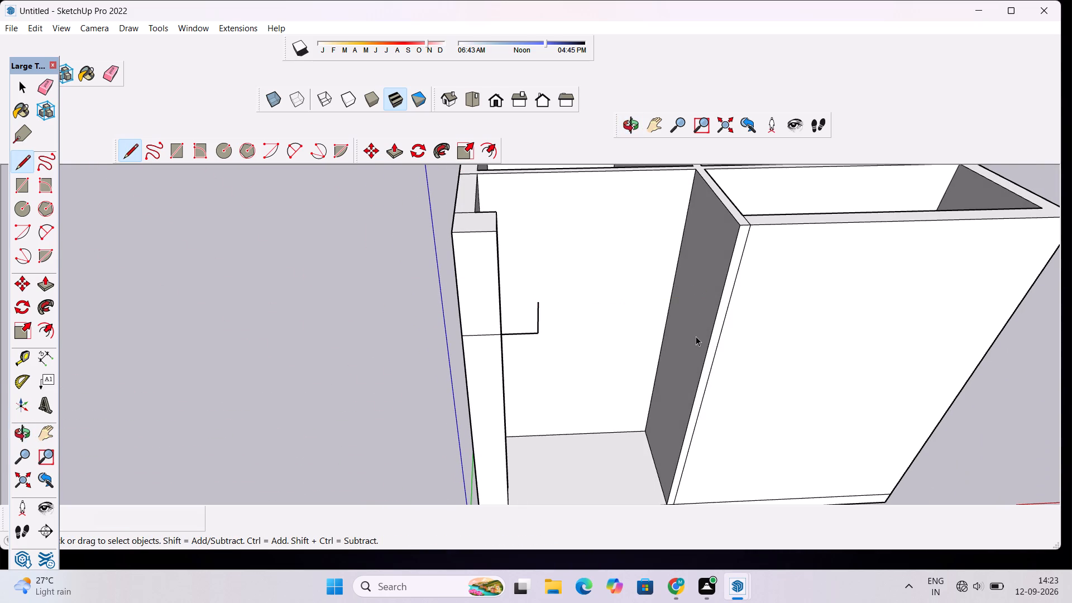
Draw a horizontal line about 11' 6" long along the red axis from the 2' line's base, across the opening and past the partition end.
key("l")
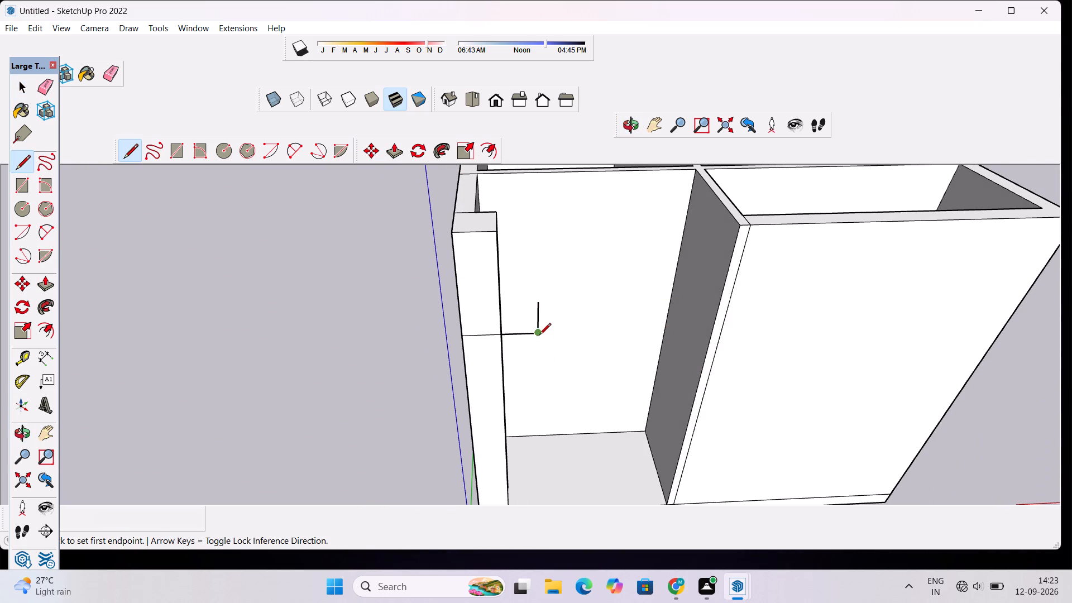
double_click(539, 336)
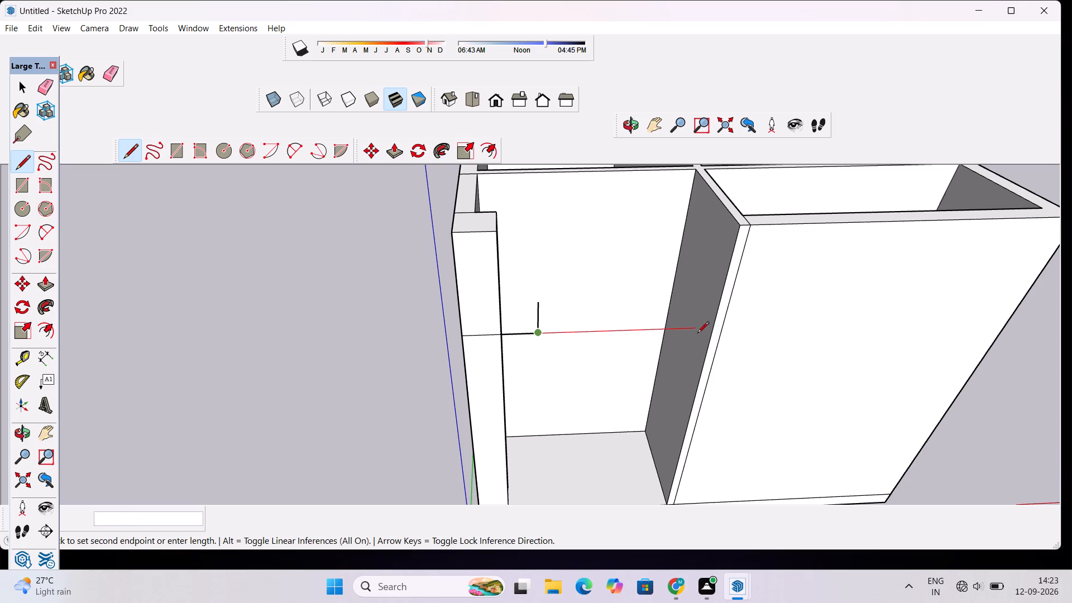
left_click(752, 327)
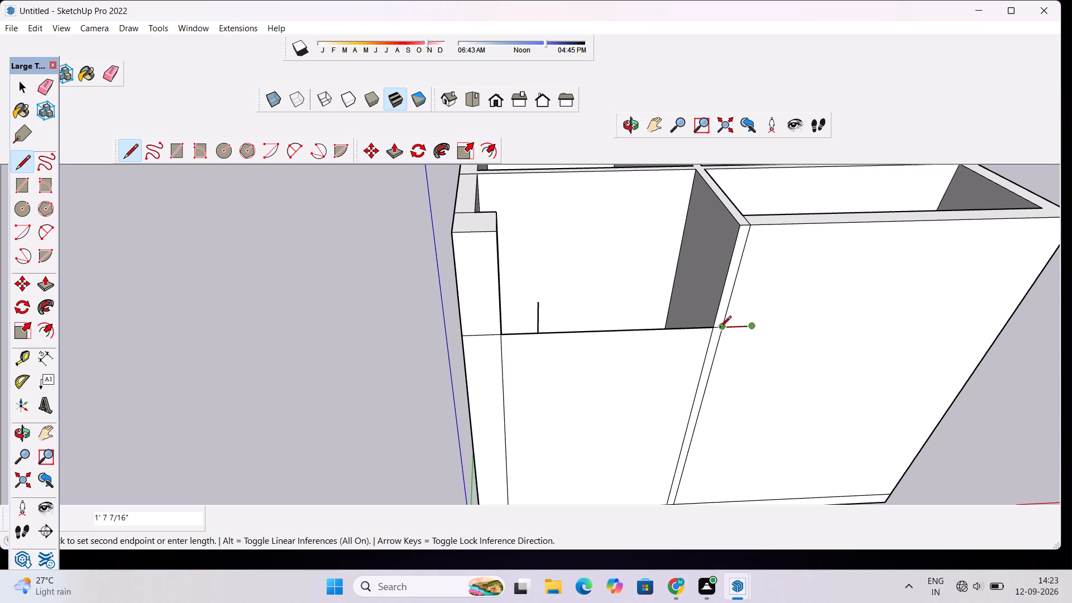
key("space")
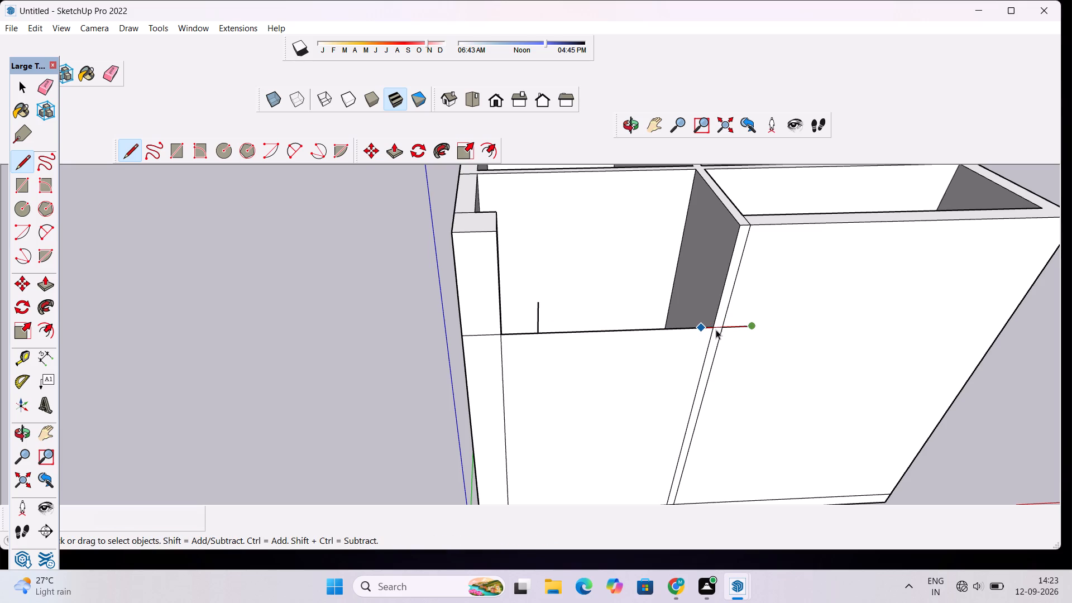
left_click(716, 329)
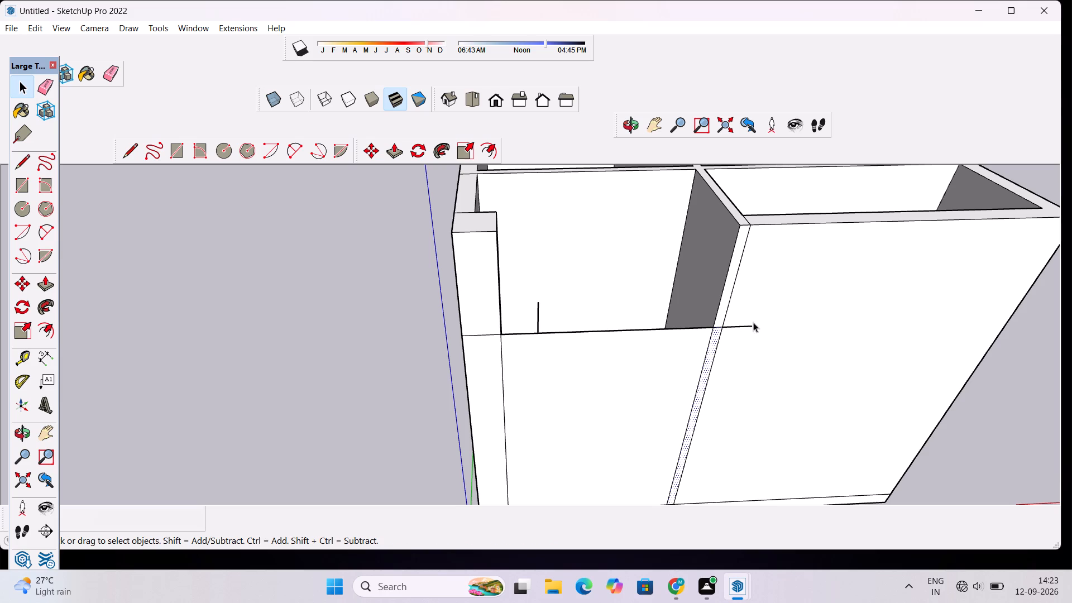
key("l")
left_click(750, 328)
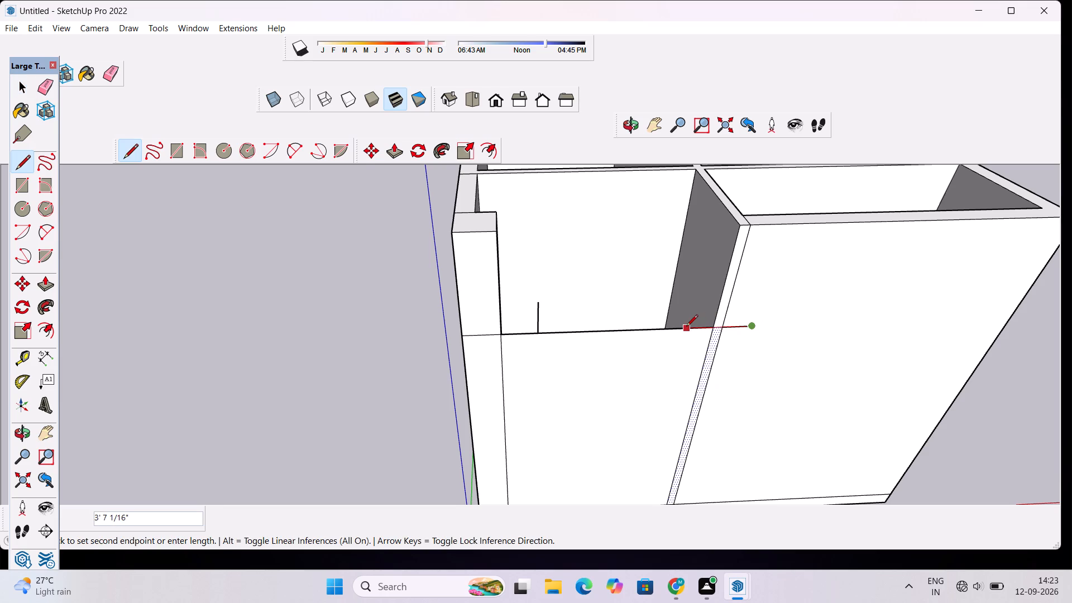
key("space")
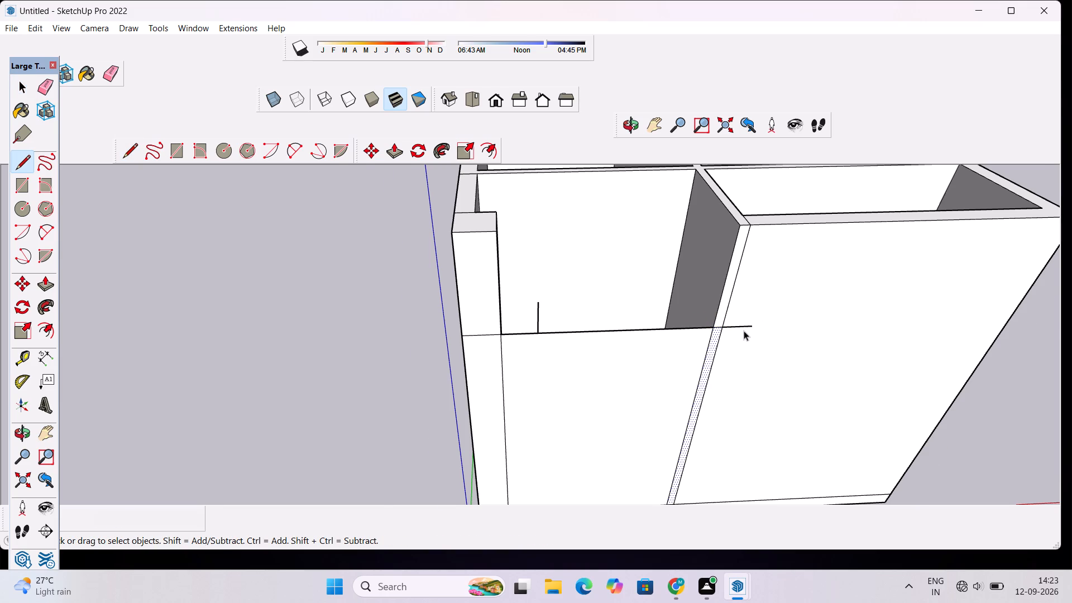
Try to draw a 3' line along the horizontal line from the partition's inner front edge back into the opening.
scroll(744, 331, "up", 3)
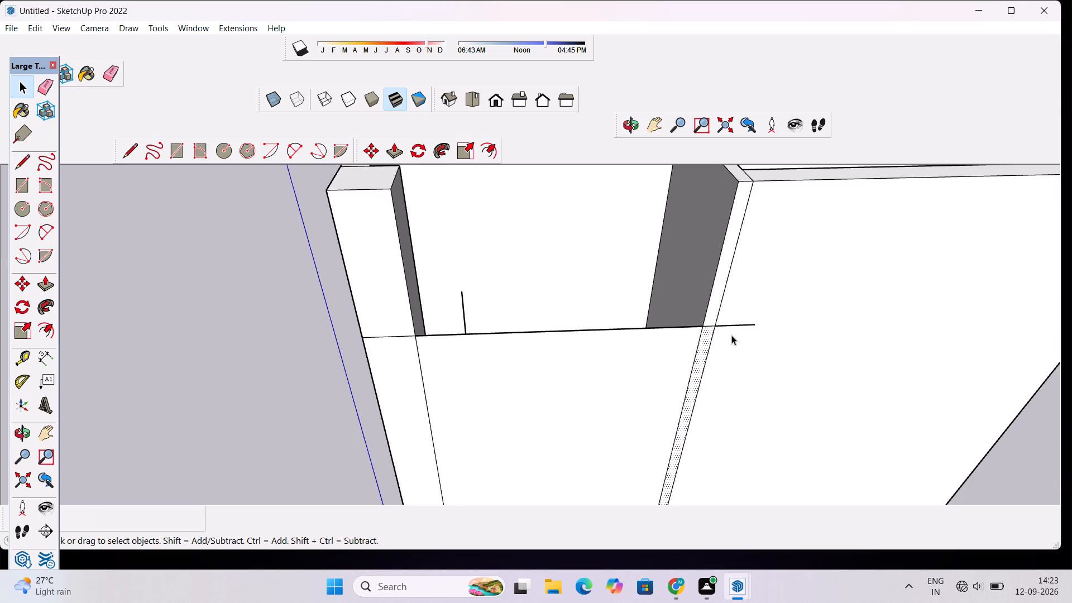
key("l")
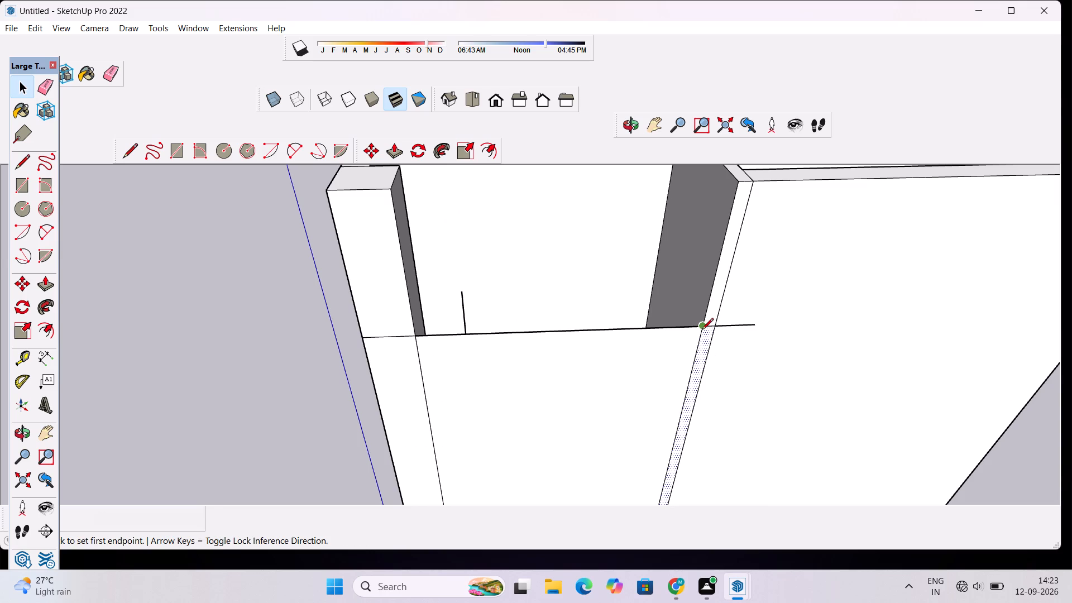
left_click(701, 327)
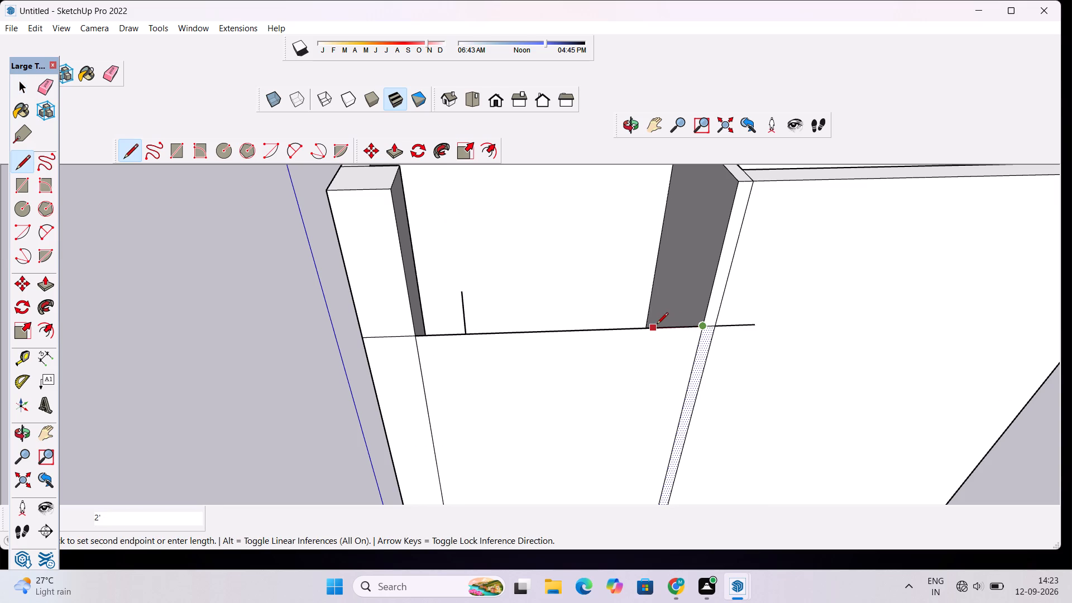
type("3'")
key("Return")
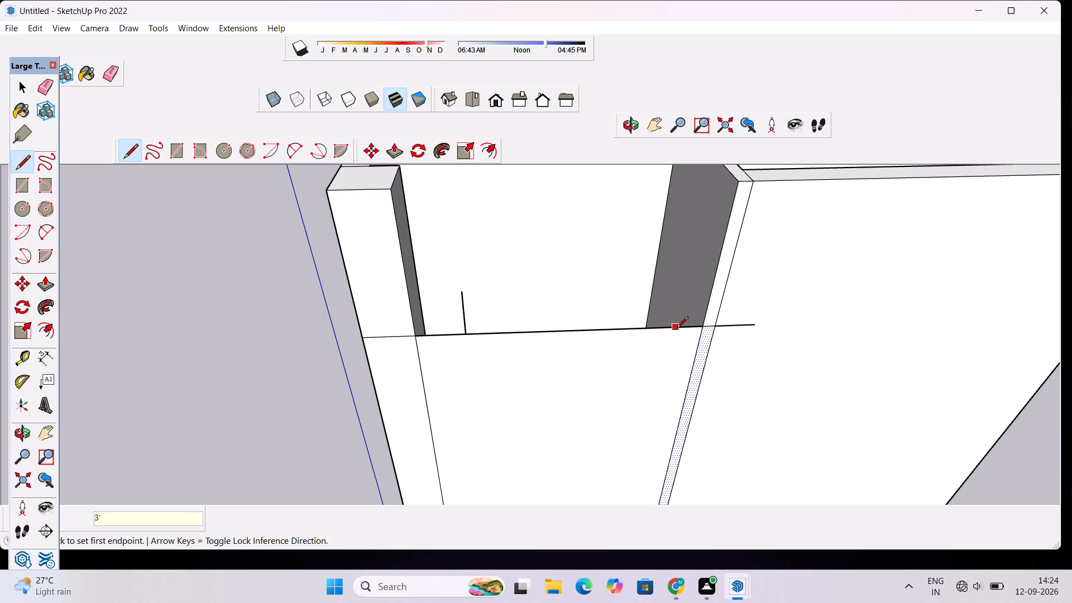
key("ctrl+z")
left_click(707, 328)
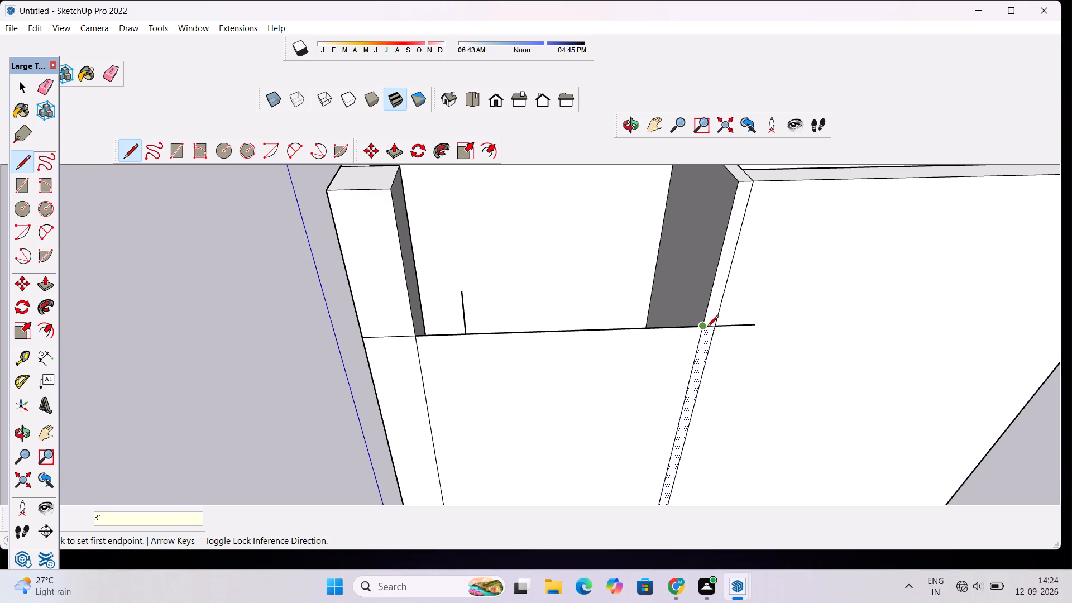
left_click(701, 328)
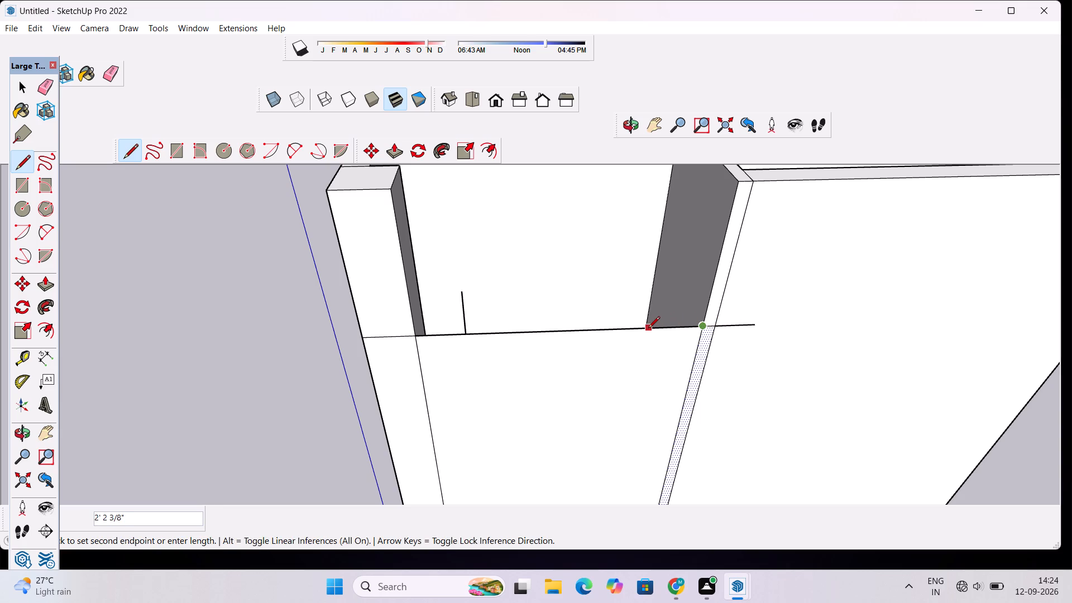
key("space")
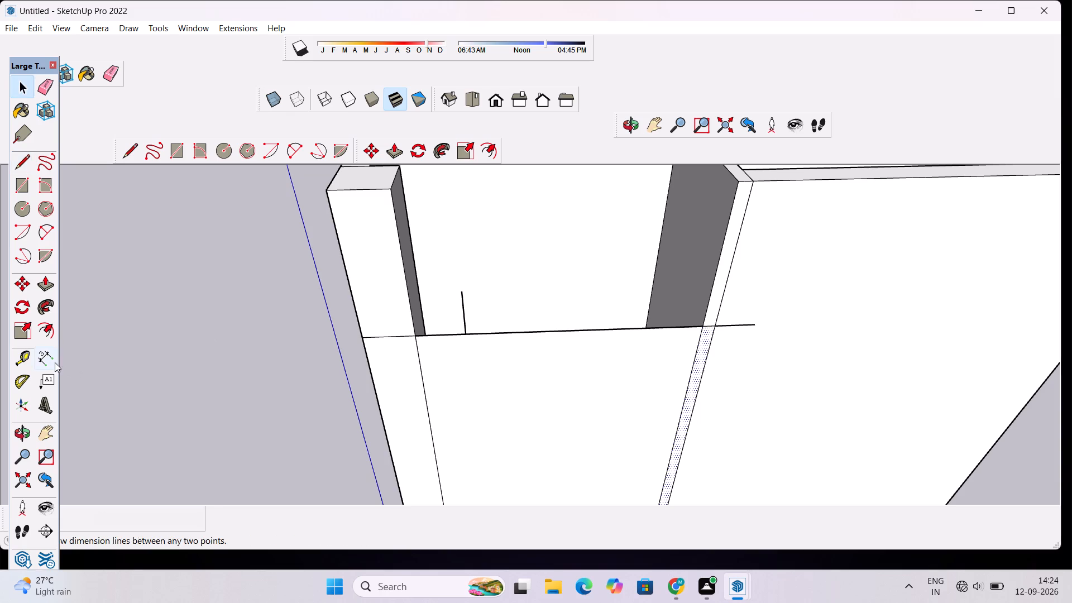
Check the column's width and the distances from its edges to the 2' vertical line's base with the Dimension tool.
left_click(52, 357)
left_click(414, 334)
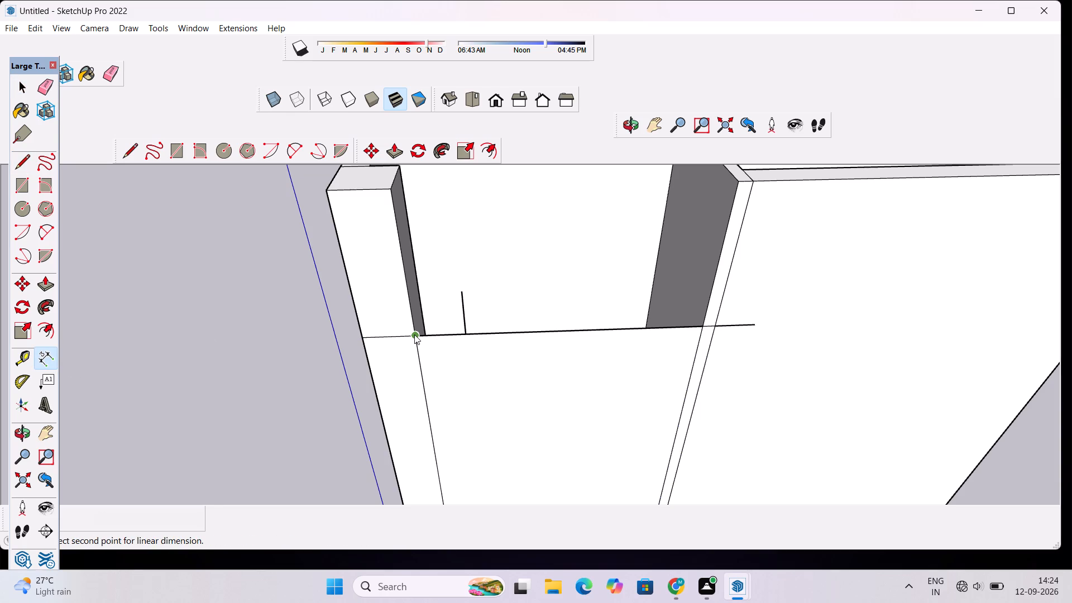
scroll(468, 331, "right", 3)
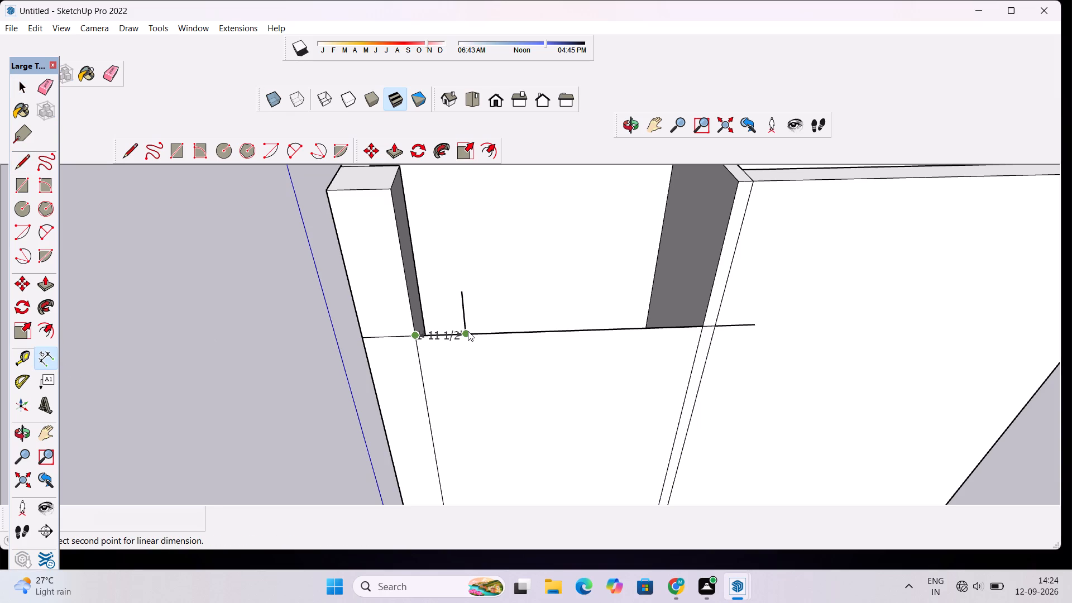
key("space")
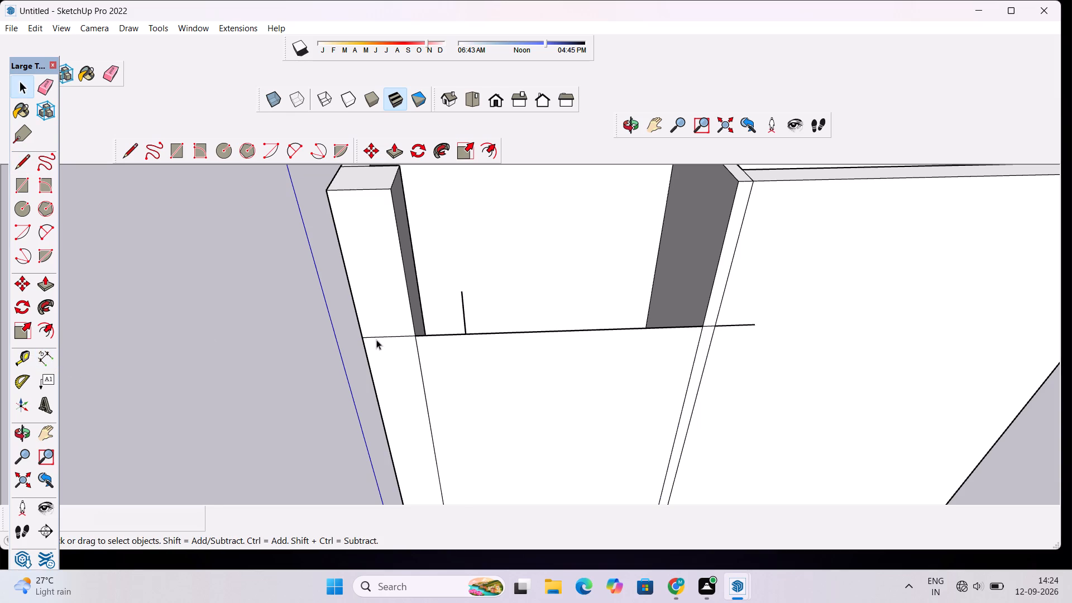
left_click(49, 356)
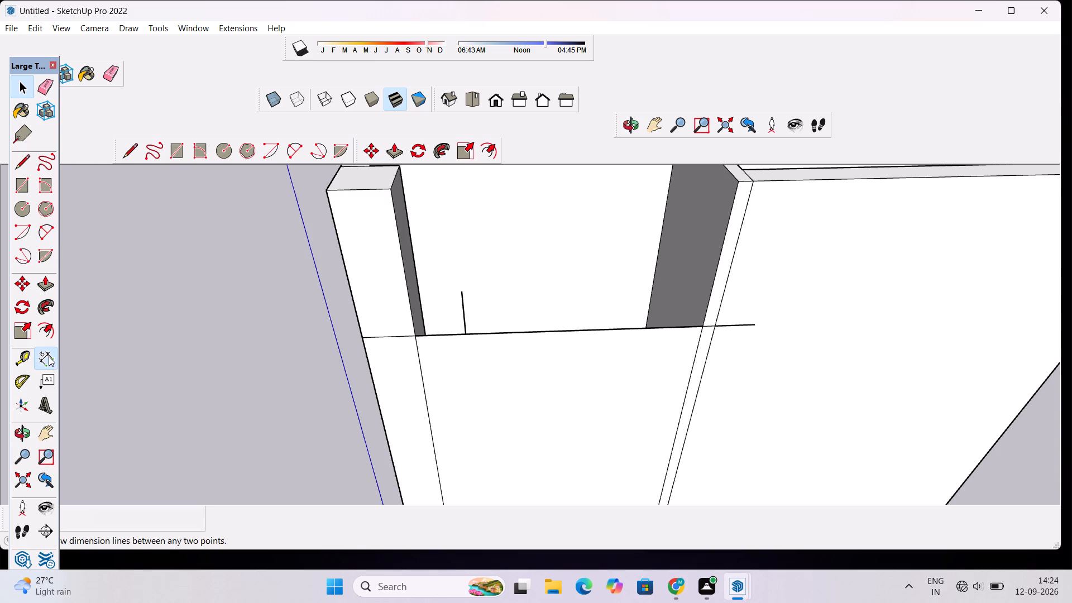
left_click(363, 336)
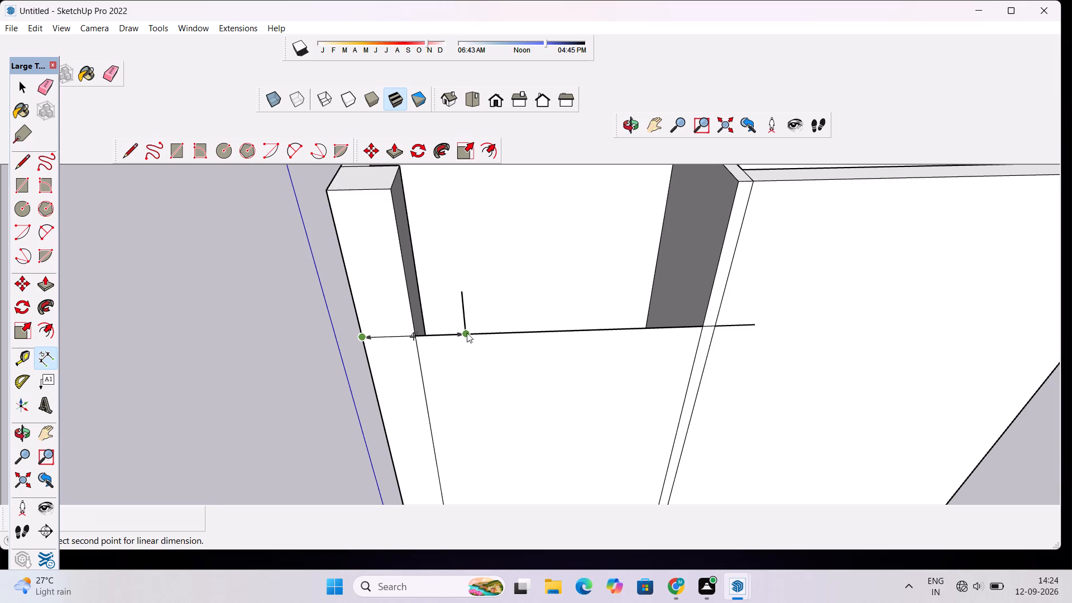
key("space")
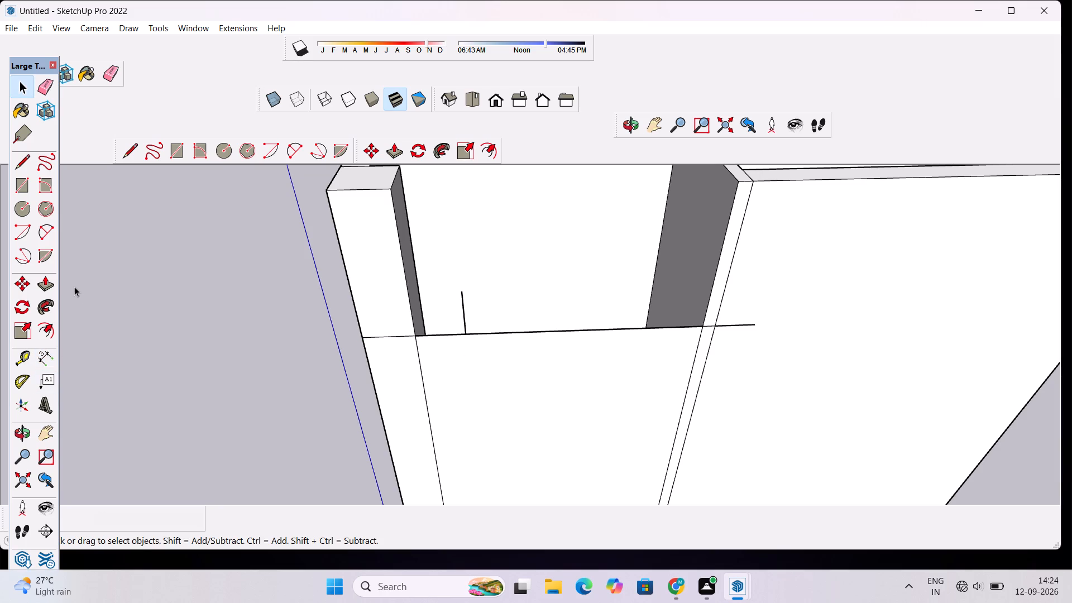
left_click(47, 357)
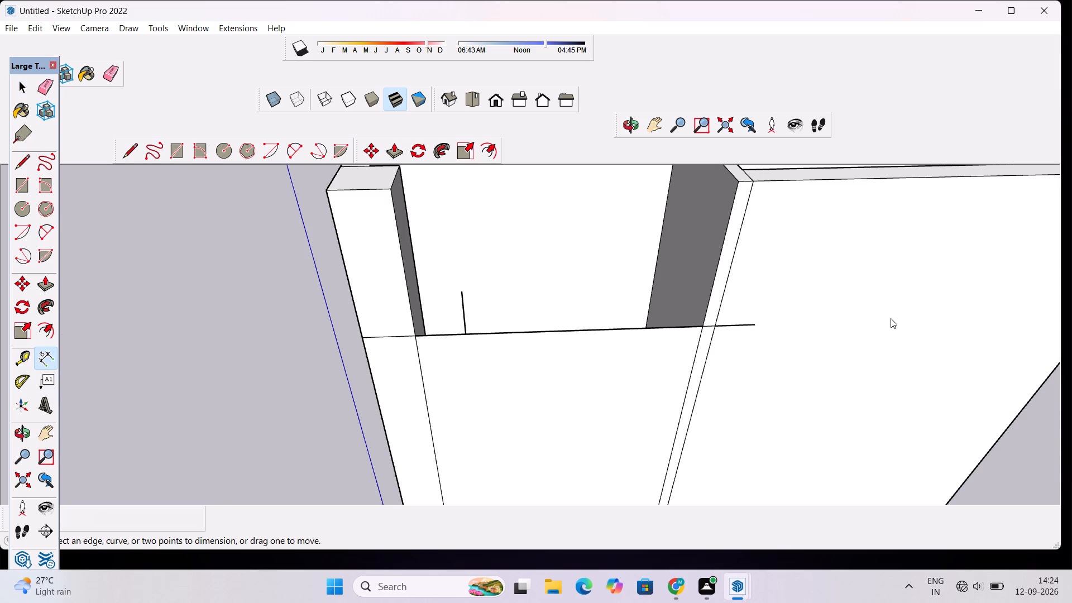
left_click(360, 334)
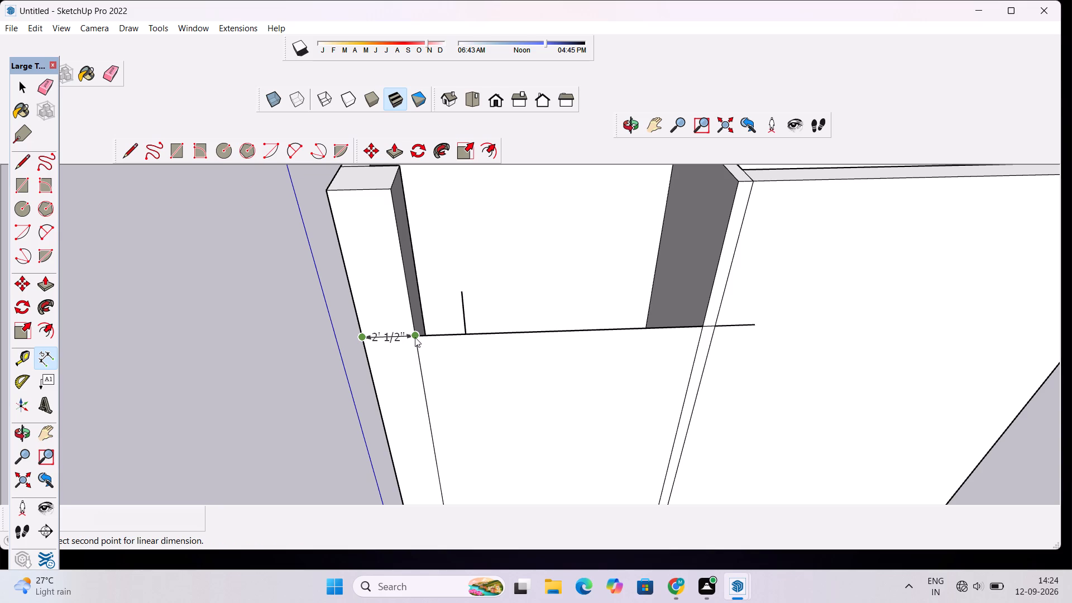
key("space")
Dimension the distance from the column's inner edge to the 2' vertical line's base, placing the dimension below the horizontal line.
left_click(52, 357)
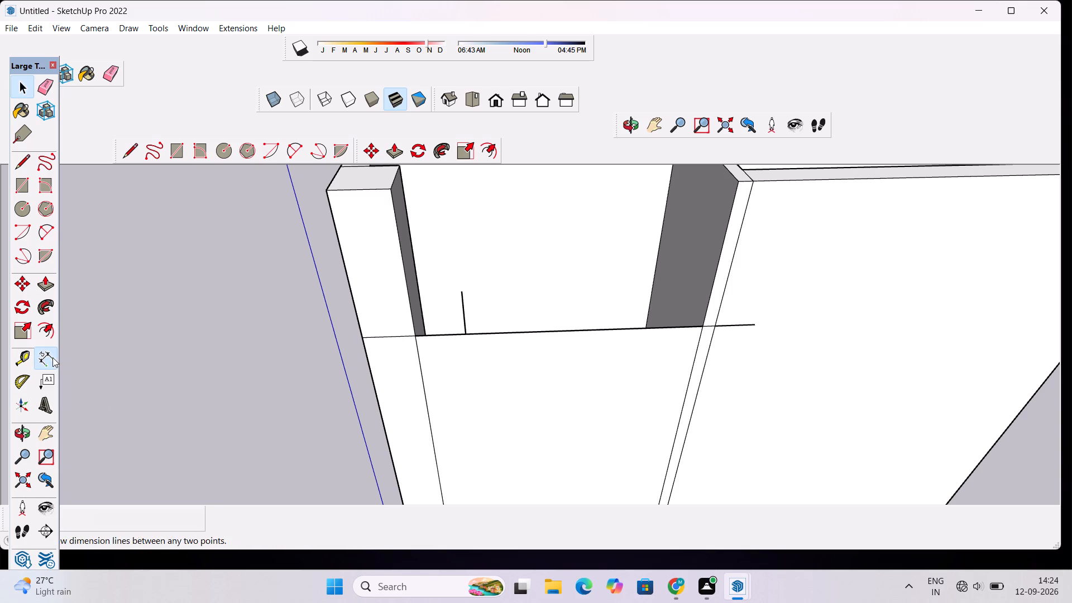
left_click(412, 333)
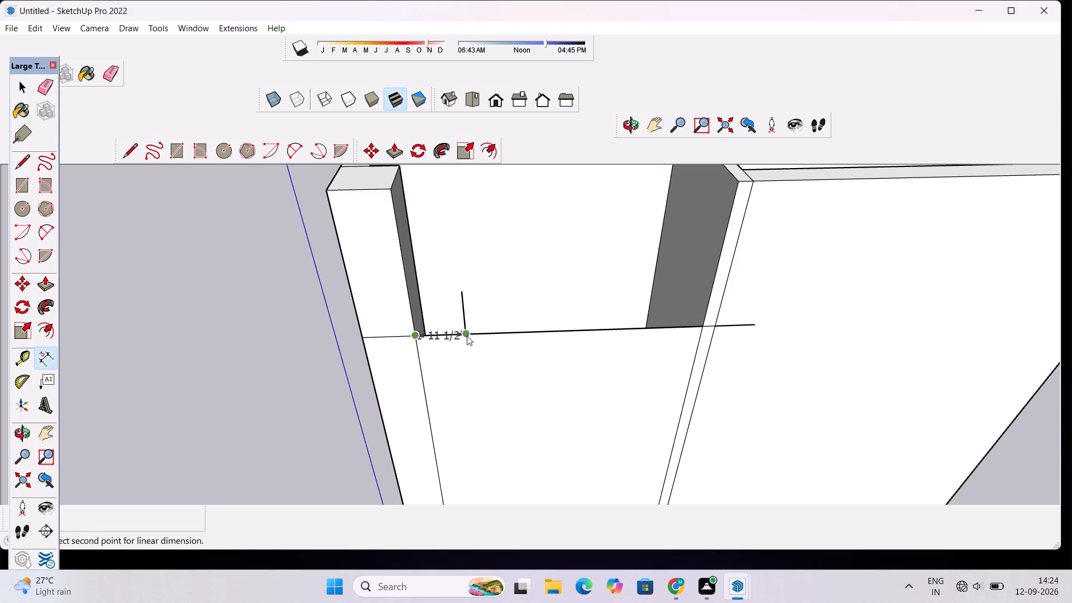
scroll(467, 336, "up", 10)
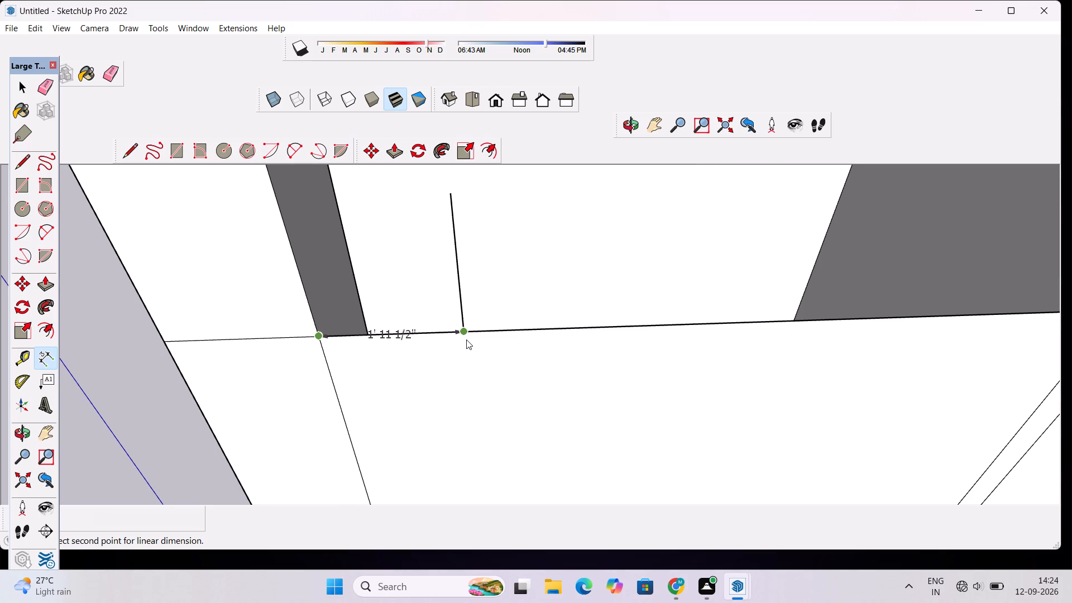
scroll(466, 339, "down", 2)
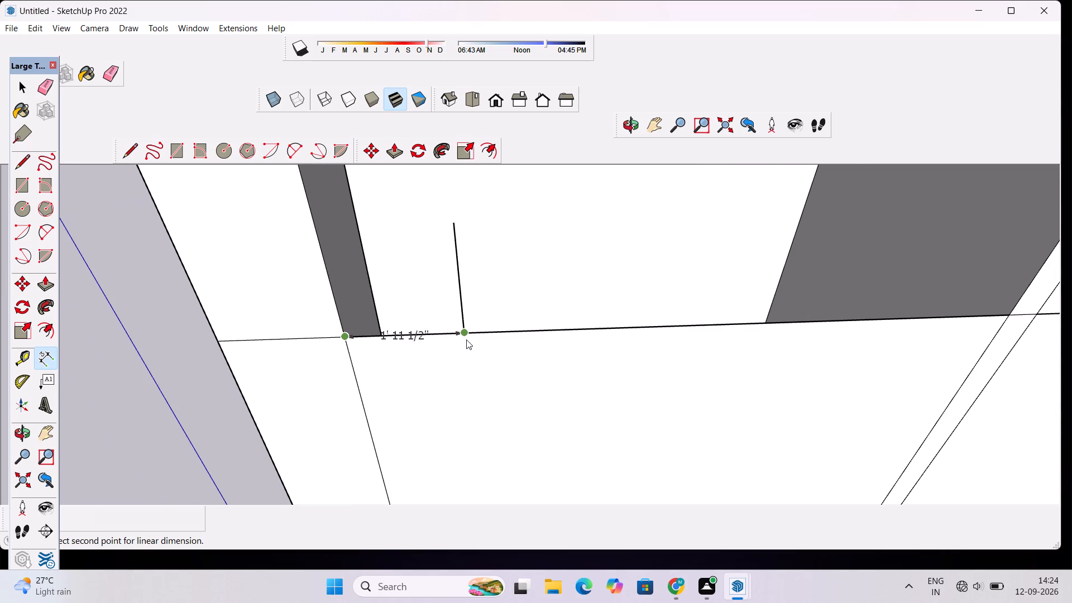
left_click(466, 339)
triple_click(511, 382)
left_click(511, 382)
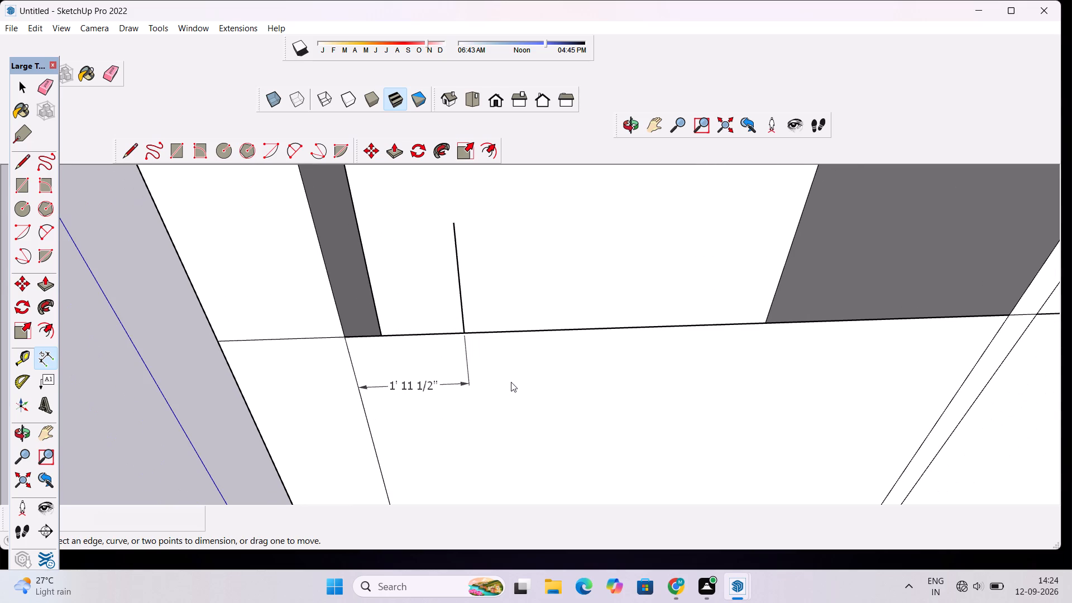
Draw a 1' 11 1/2" line along the horizontal line from the partition's inner front edge back into the opening.
scroll(498, 381, "down", 5)
key("l")
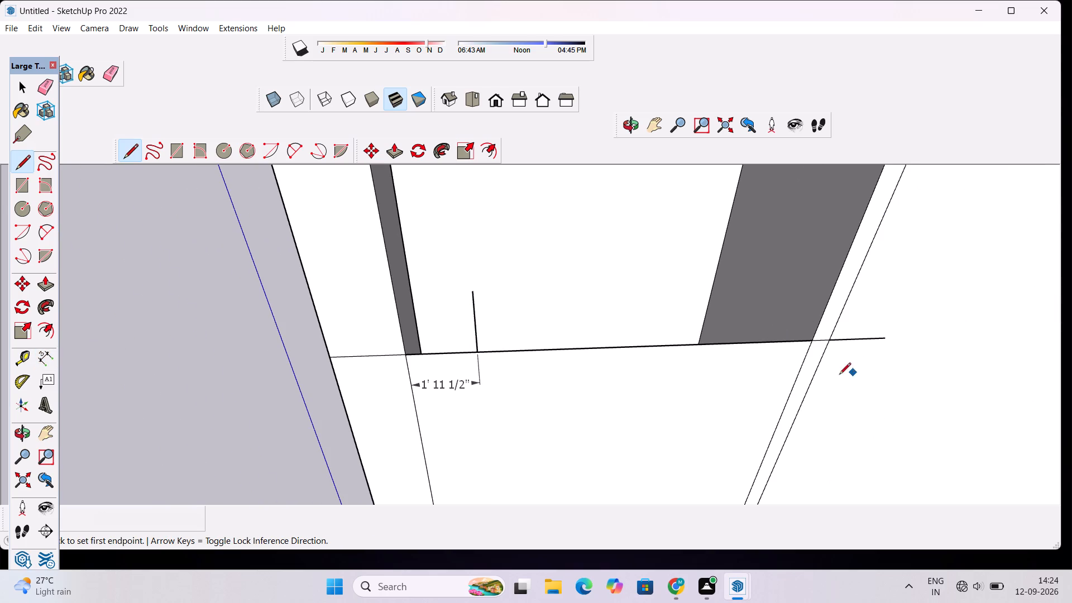
left_click(810, 344)
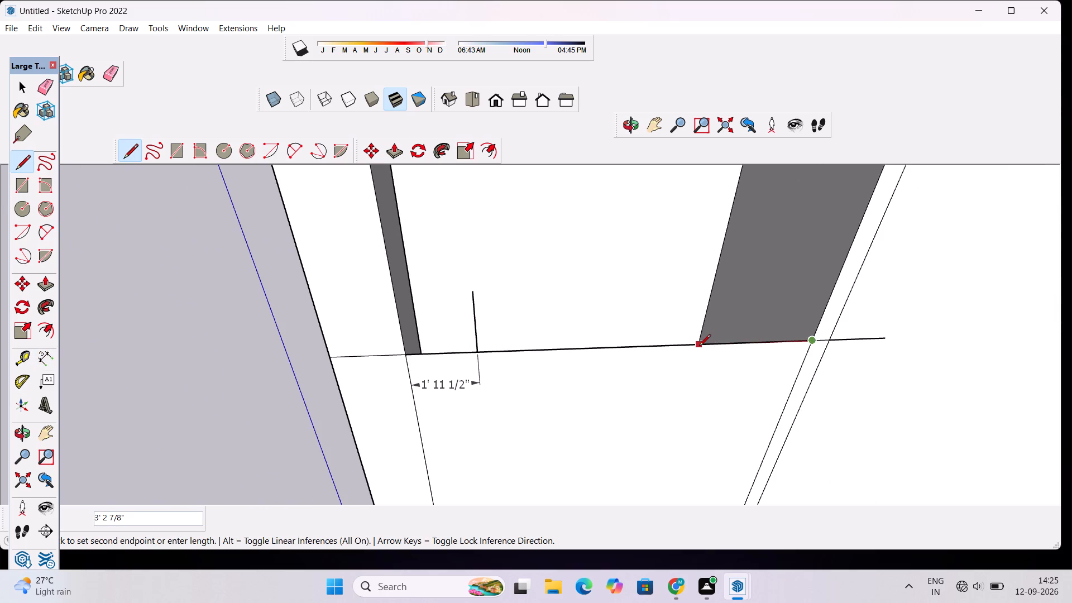
type("1'")
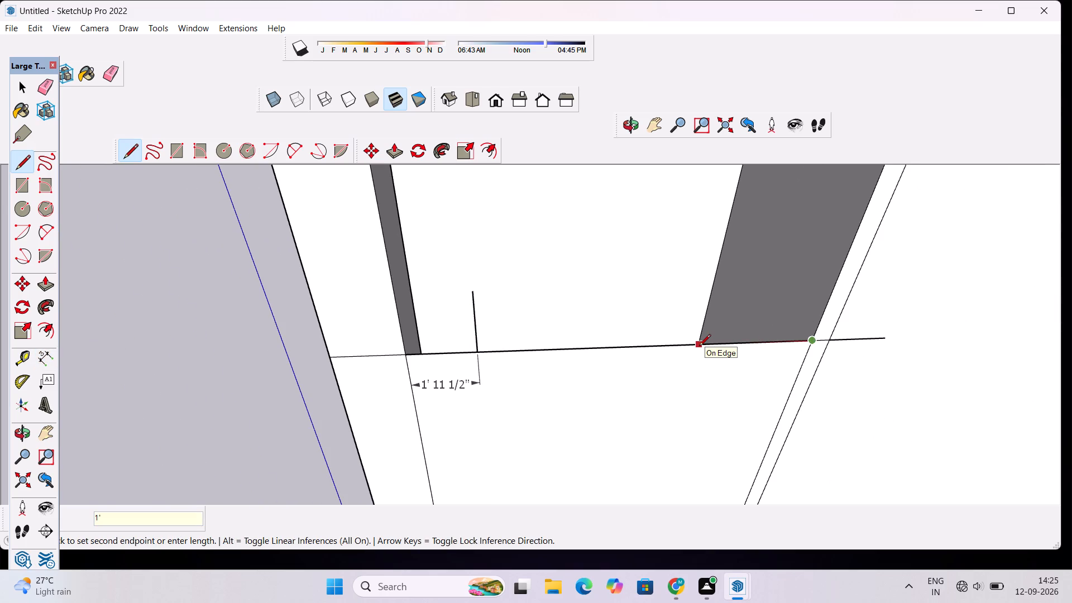
key("1")
key("1")
key("space")
type("1/")
key("2")
key("shift+quotedbl")
key("Return")
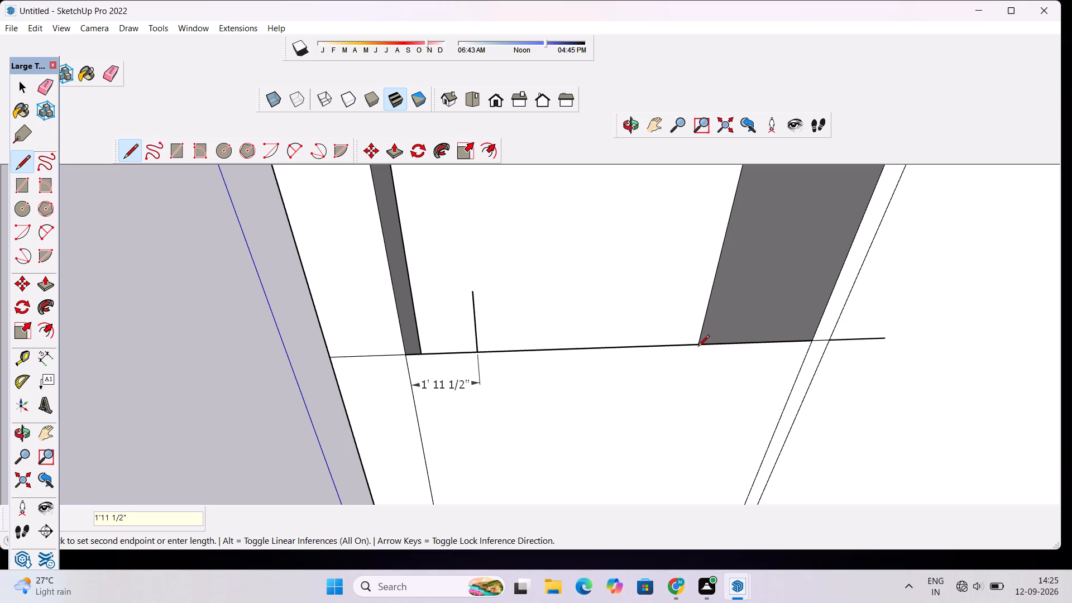
Draw a 2' vertical line from the 1' 11 1/2" line's end, and join its top to the opposite 2' vertical line with a 7' 5 1/2" line.
left_click(744, 344)
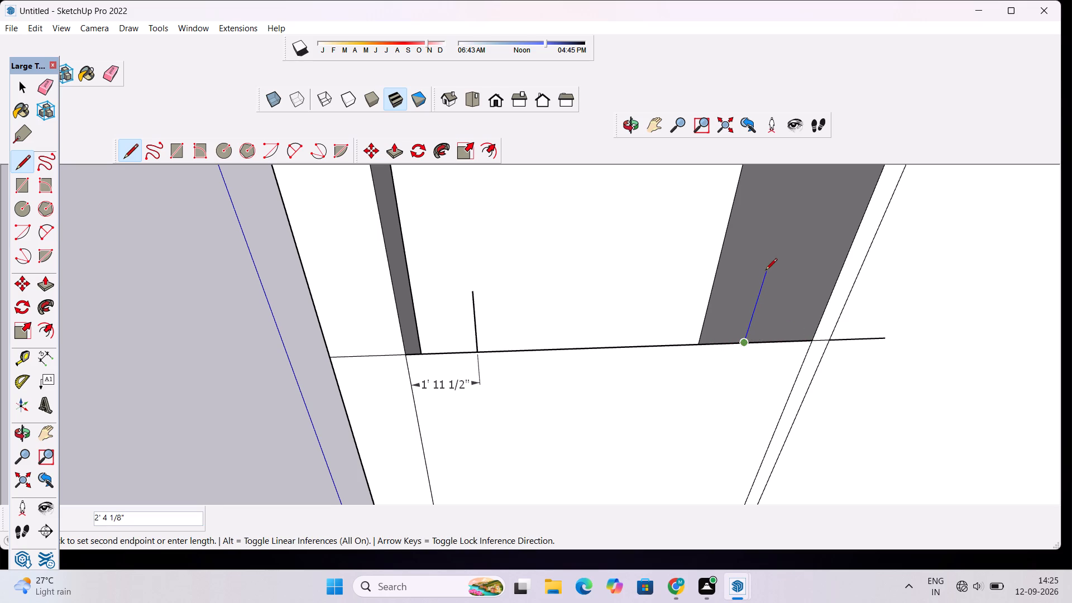
type("2'")
key("Return")
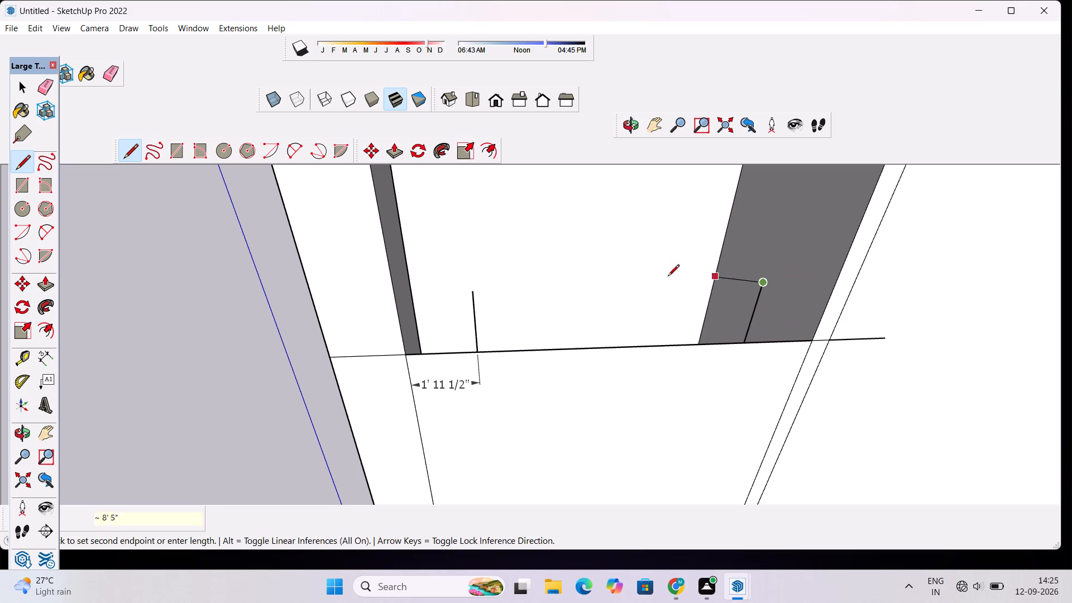
left_click(470, 294)
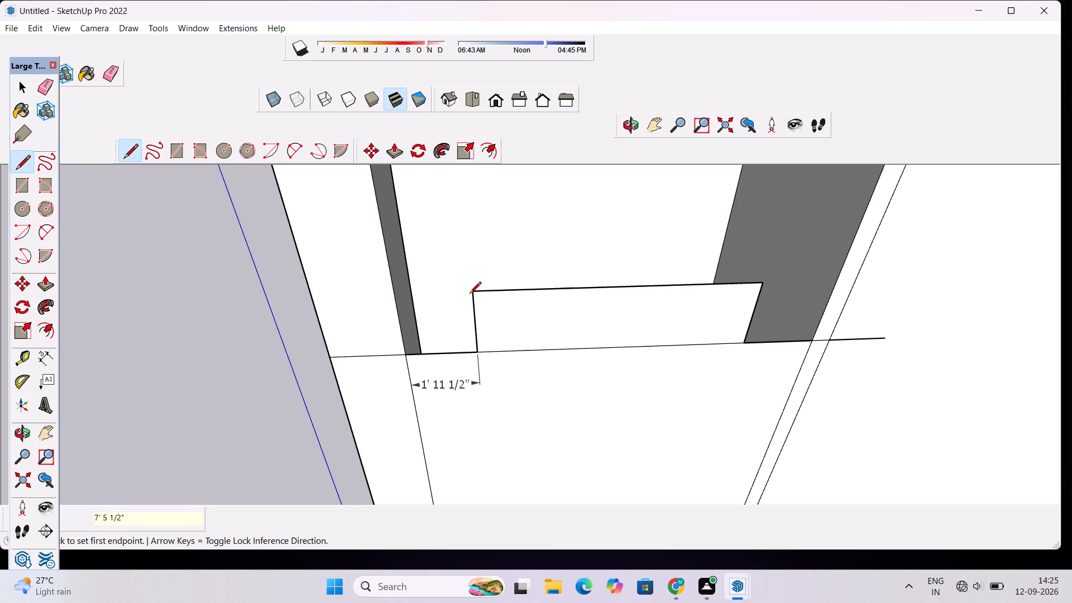
key("space")
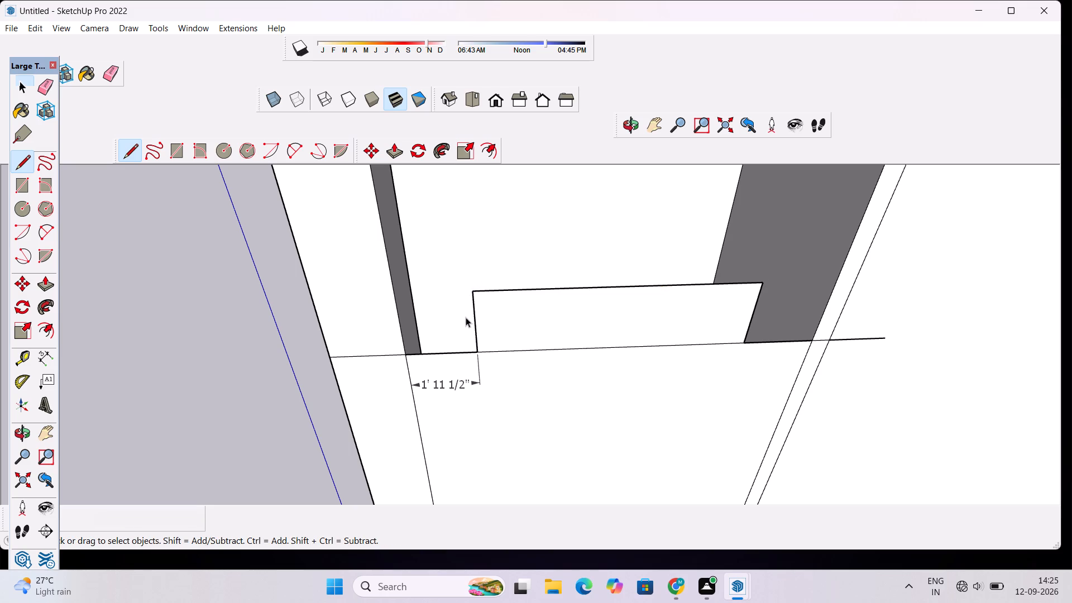
Examine the stepped profile, the front opening and the column from several angles, including a view of the whole building from above.
left_click(625, 131)
left_click_drag(668, 332, 652, 262)
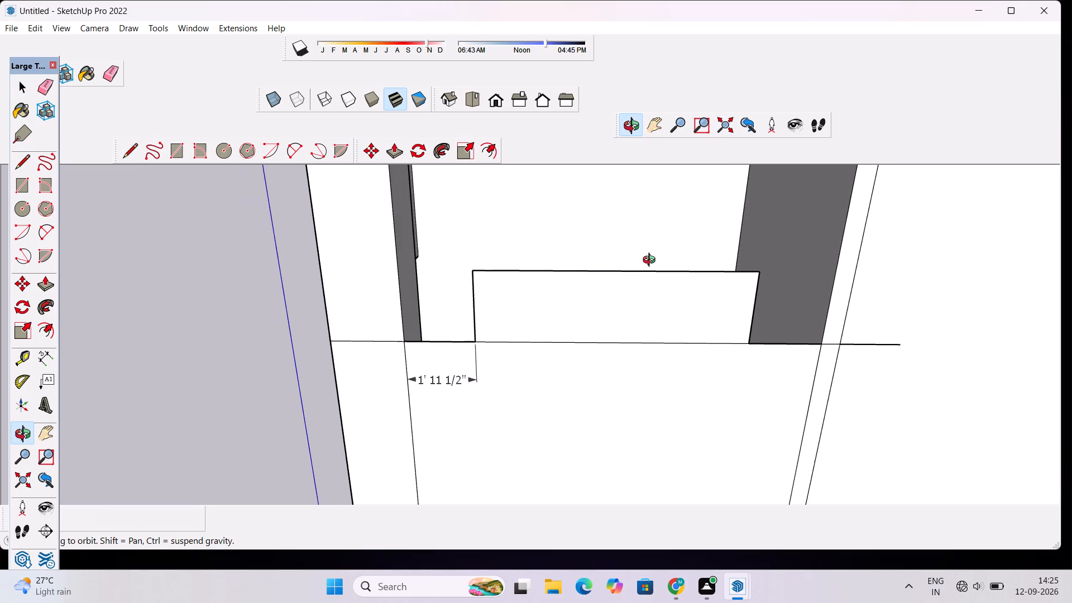
scroll(650, 262, "down", 4)
left_click_drag(572, 375, 575, 355)
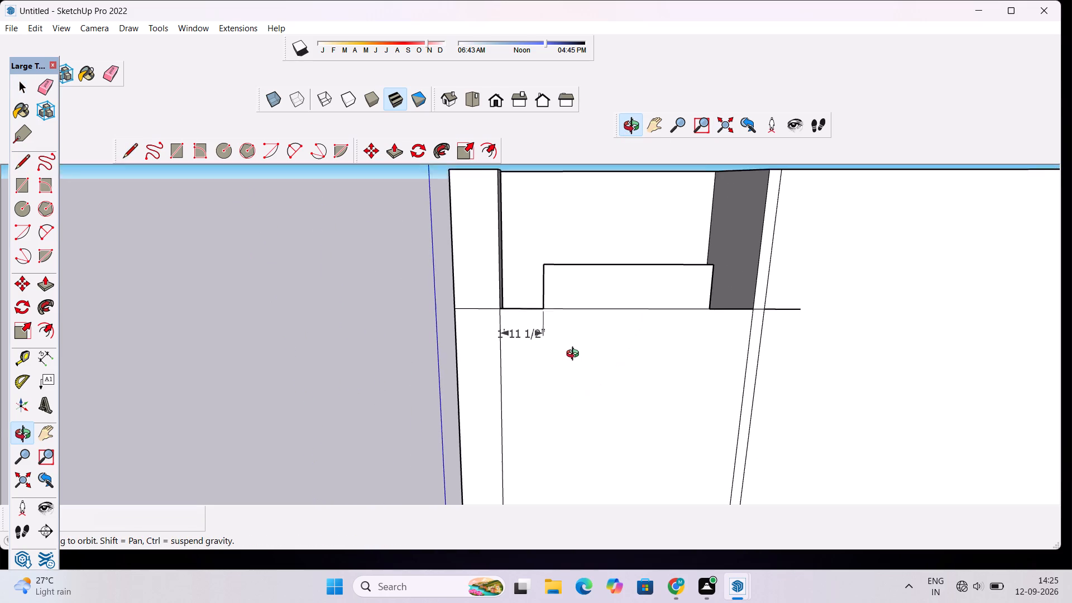
left_click_drag(575, 355, 575, 354)
scroll(575, 351, "up", 3)
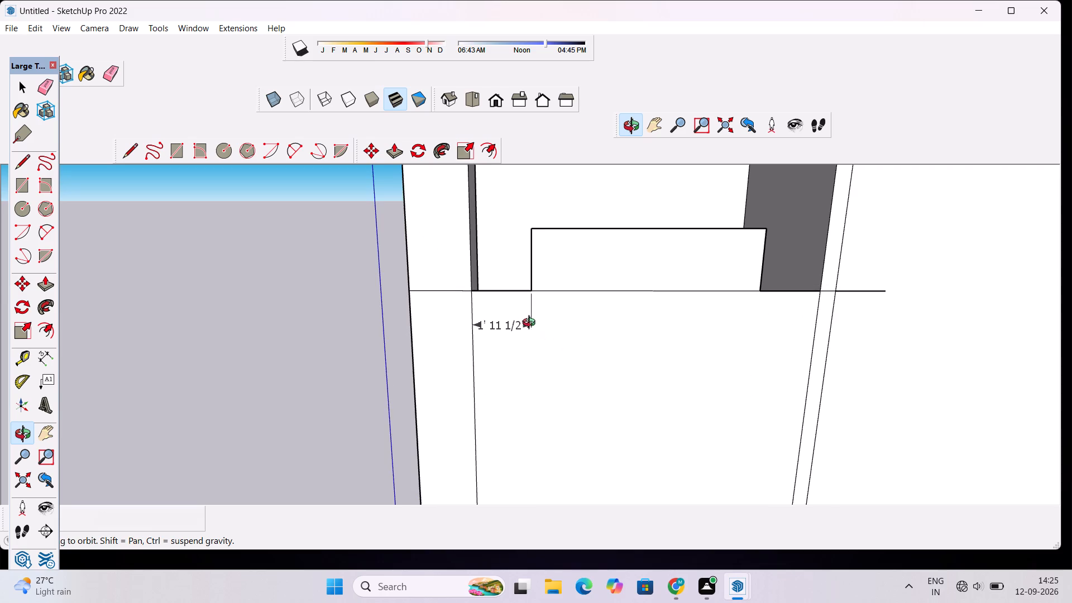
scroll(545, 228, "up", 3)
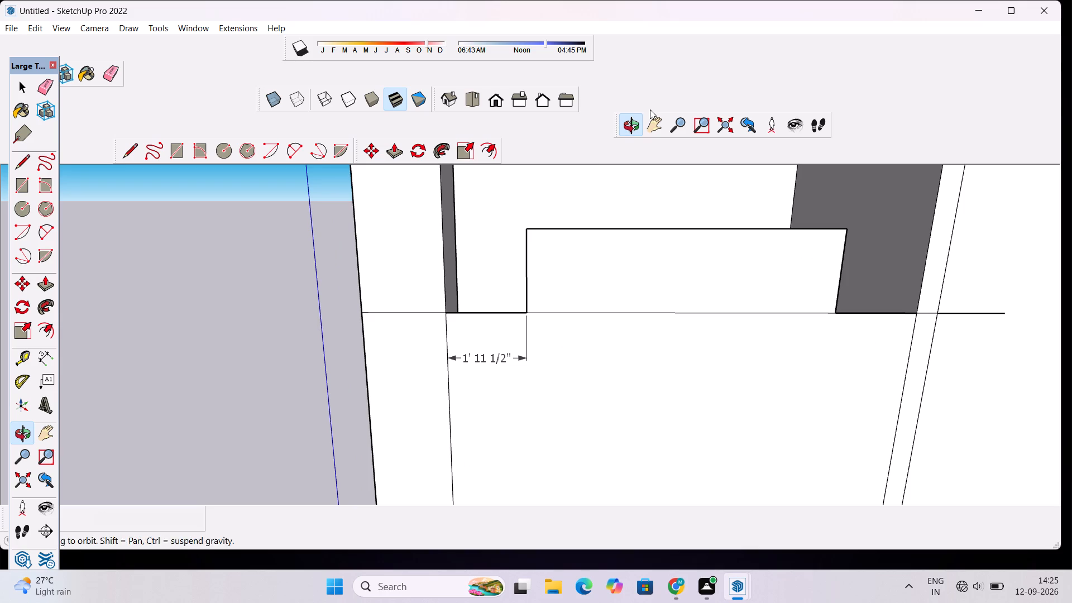
left_click(630, 126)
left_click_drag(592, 184, 700, 233)
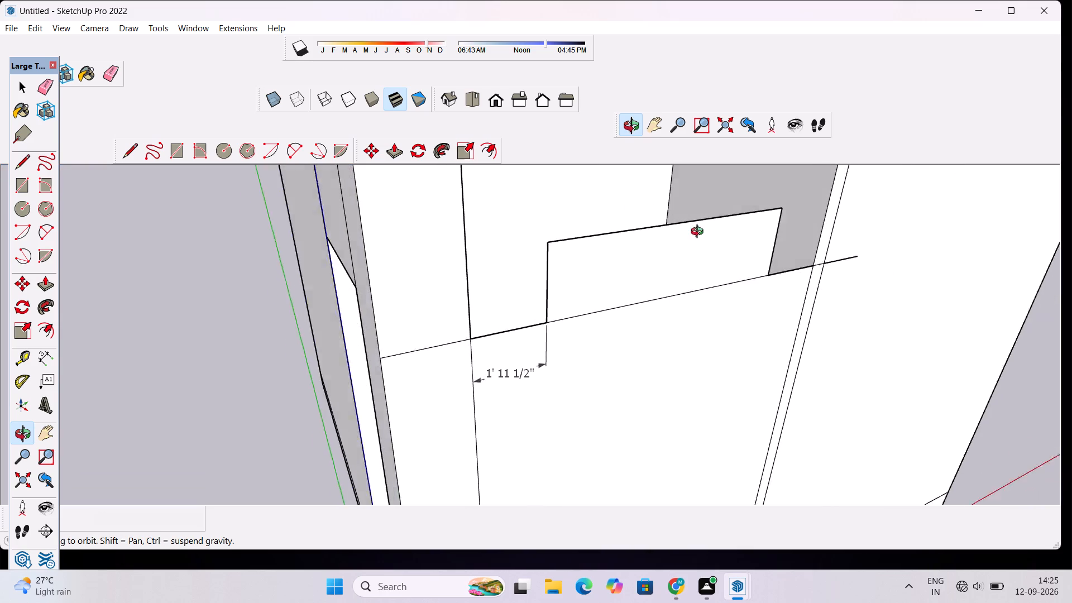
left_click_drag(700, 233, 501, 294)
scroll(459, 299, "down", 6)
left_click_drag(477, 324, 507, 241)
scroll(509, 241, "up", 5)
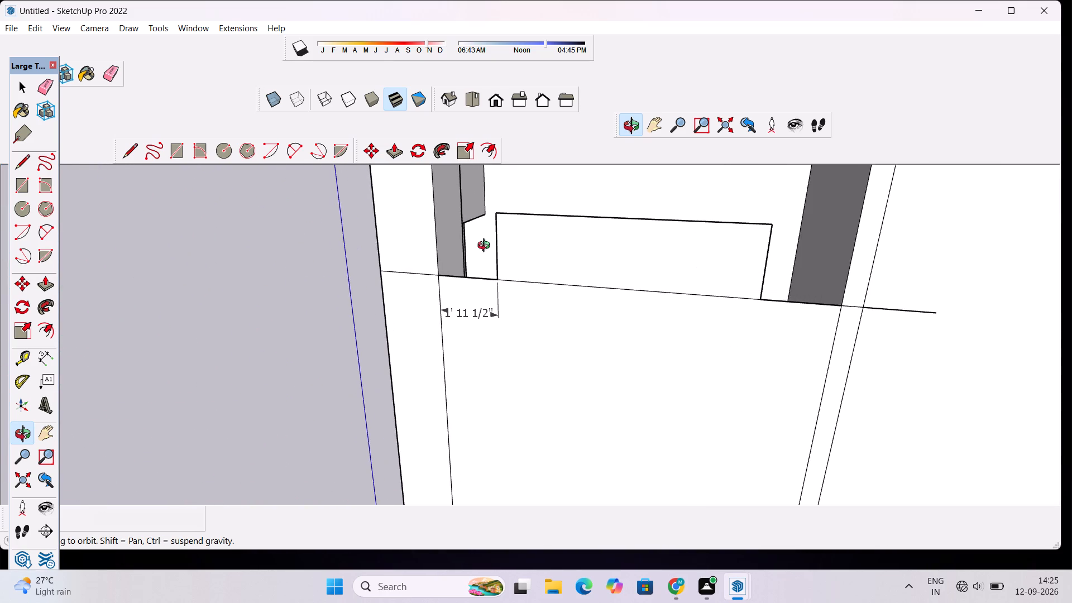
left_click_drag(486, 247, 533, 253)
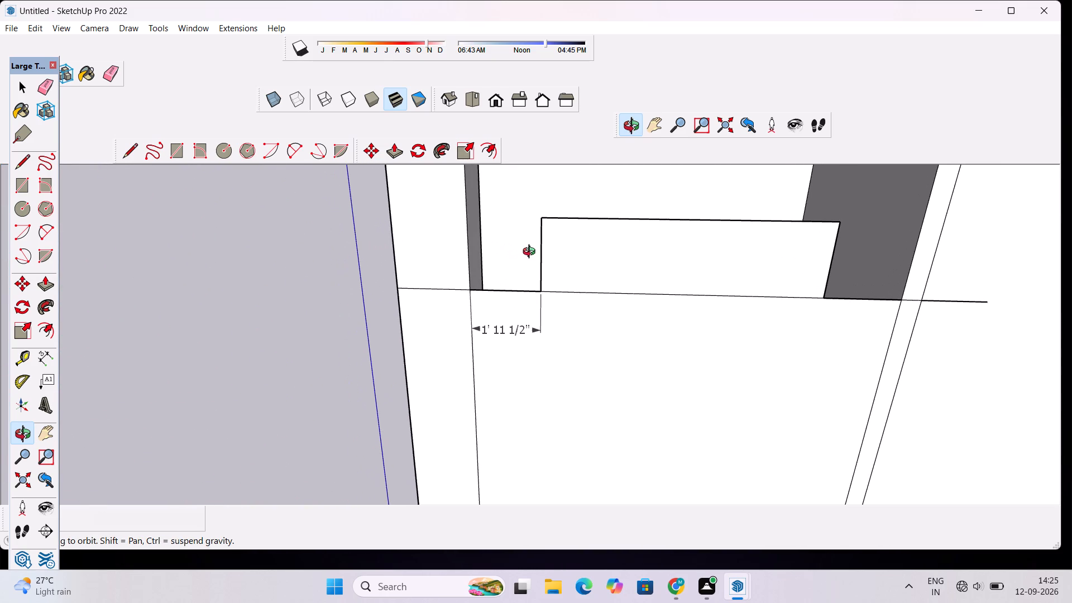
scroll(533, 253, "down", 3)
left_click_drag(533, 253, 525, 297)
scroll(534, 252, "up", 2)
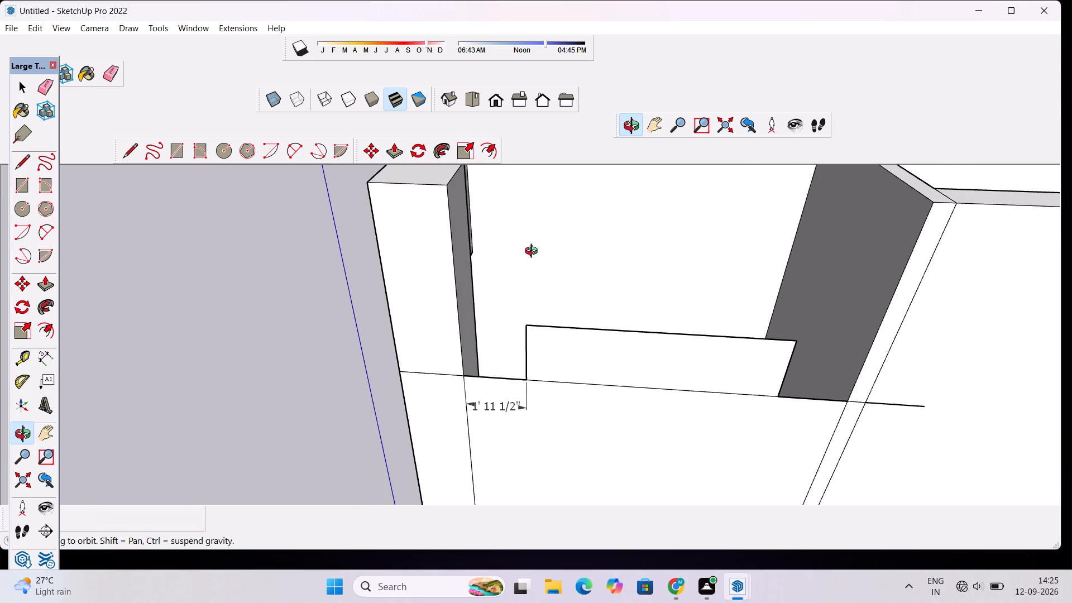
scroll(534, 252, "down", 2)
left_click_drag(534, 252, 505, 352, "shift")
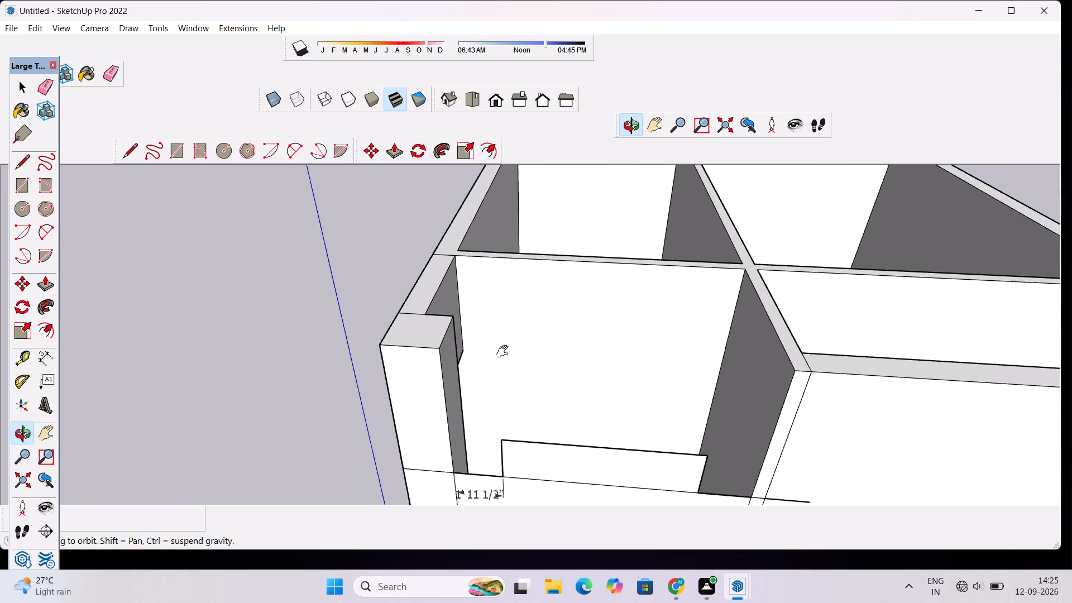
left_click_drag(505, 352, 428, 340, "shift")
scroll(446, 293, "down", 3)
left_click_drag(605, 300, 515, 341)
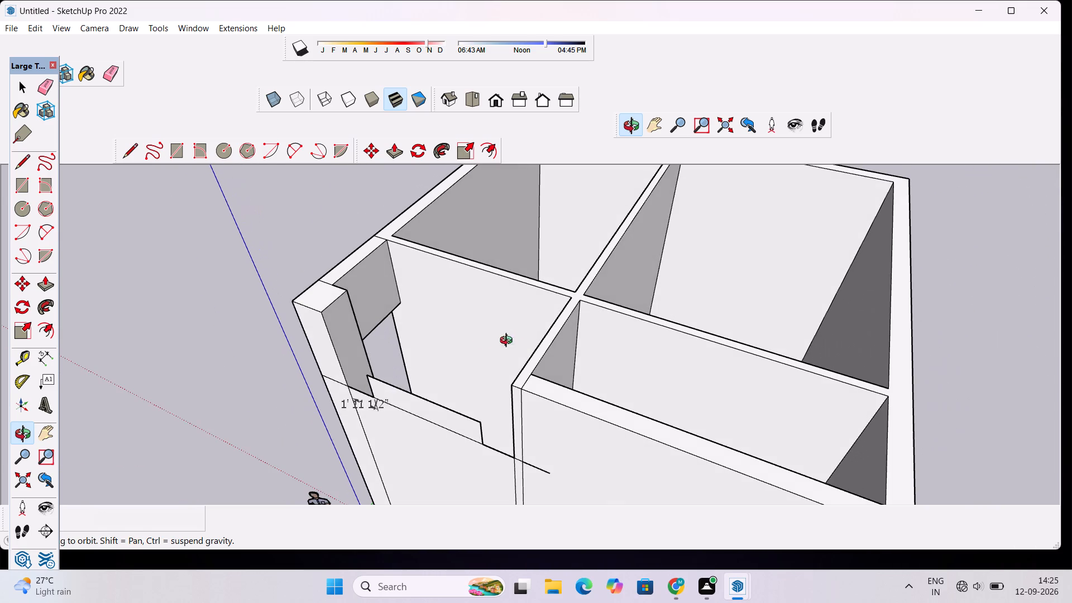
scroll(325, 297, "up", 2)
left_click_drag(307, 297, 434, 314)
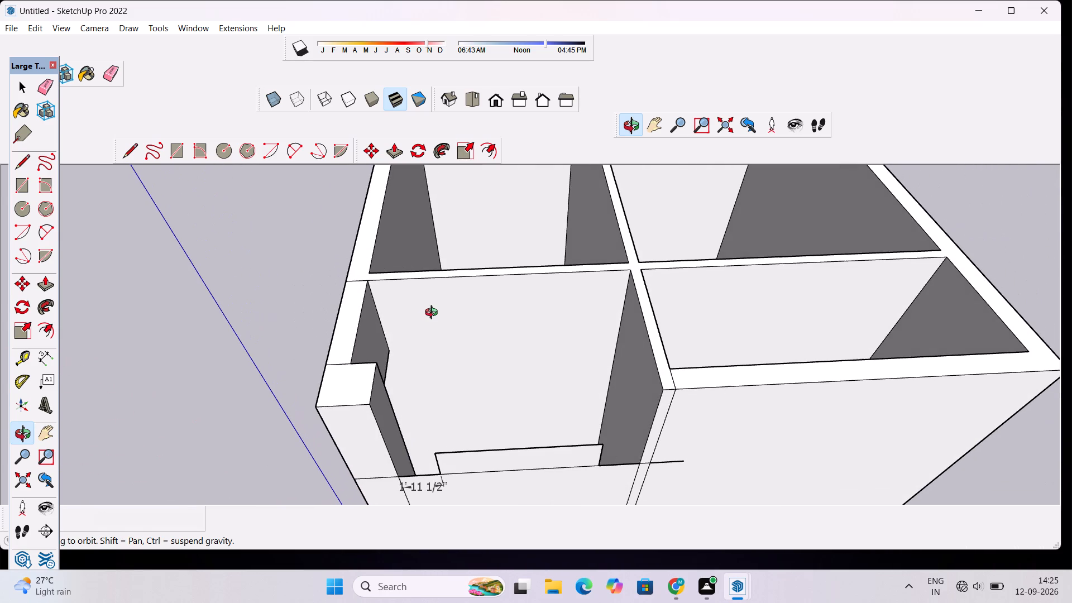
scroll(438, 326, "down", 5)
left_click_drag(413, 337, 425, 337)
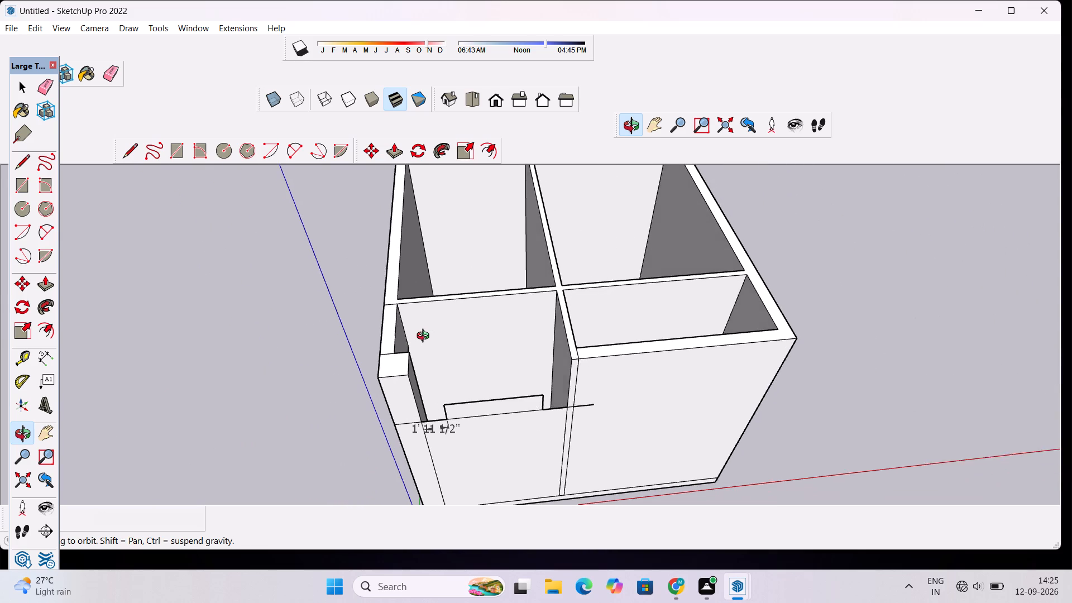
left_click_drag(425, 337, 439, 335)
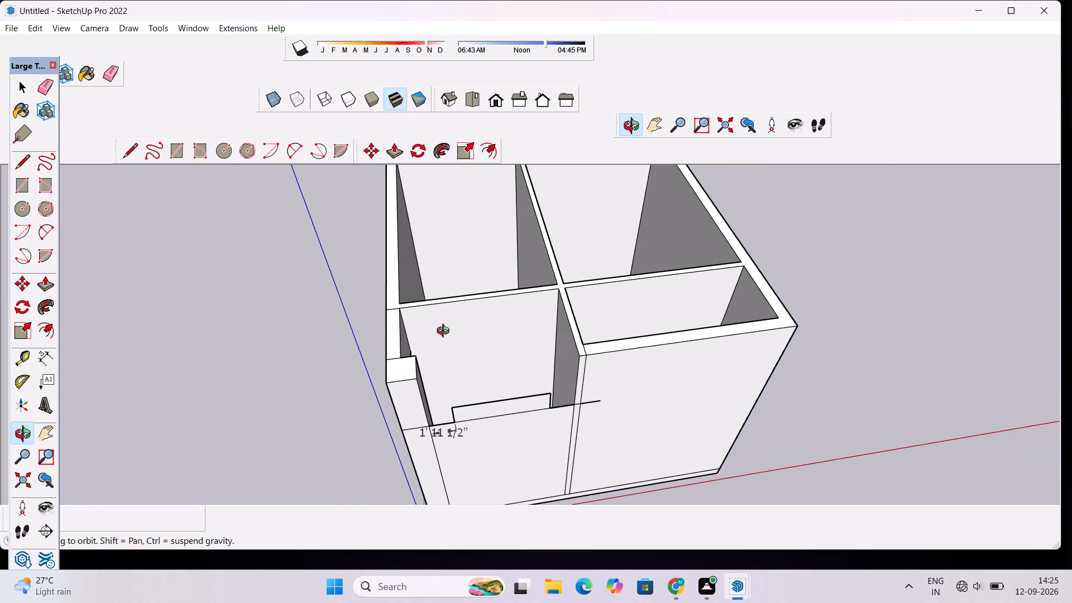
scroll(513, 343, "up", 1)
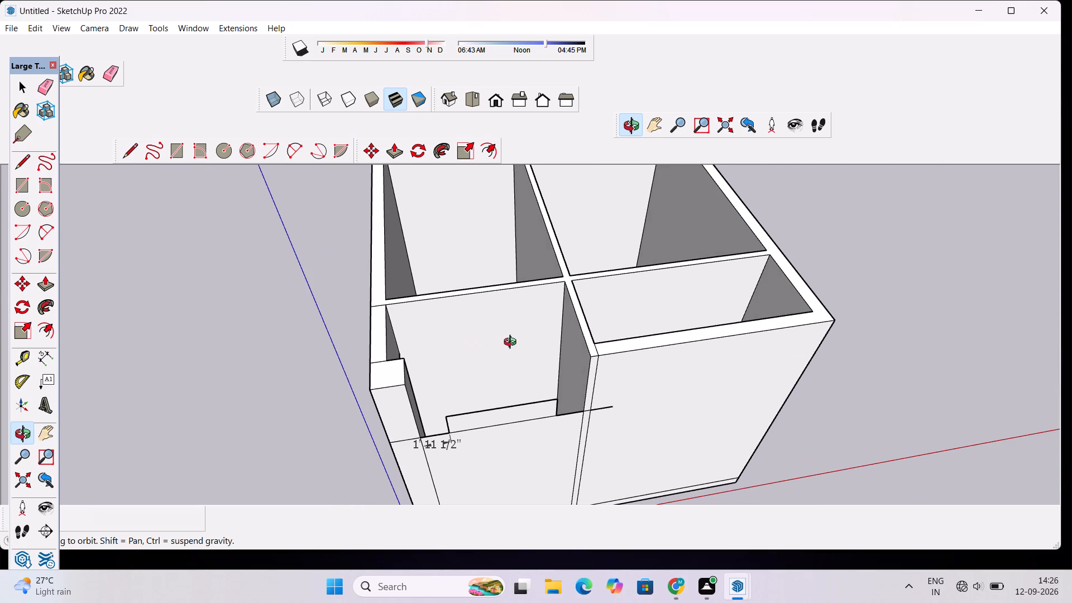
scroll(513, 313, "down", 3)
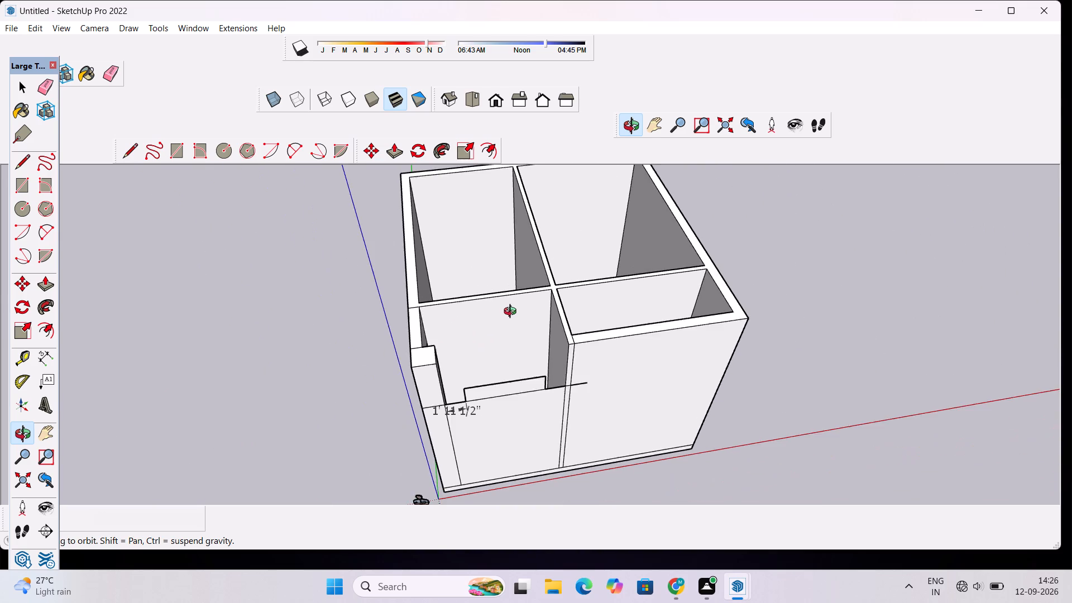
left_click_drag(513, 313, 516, 360)
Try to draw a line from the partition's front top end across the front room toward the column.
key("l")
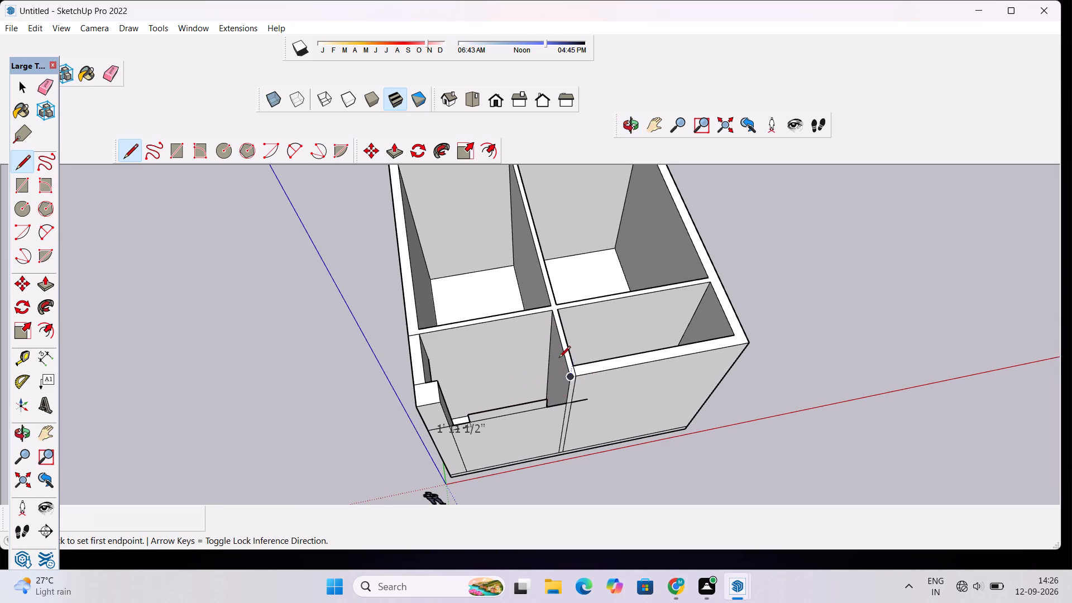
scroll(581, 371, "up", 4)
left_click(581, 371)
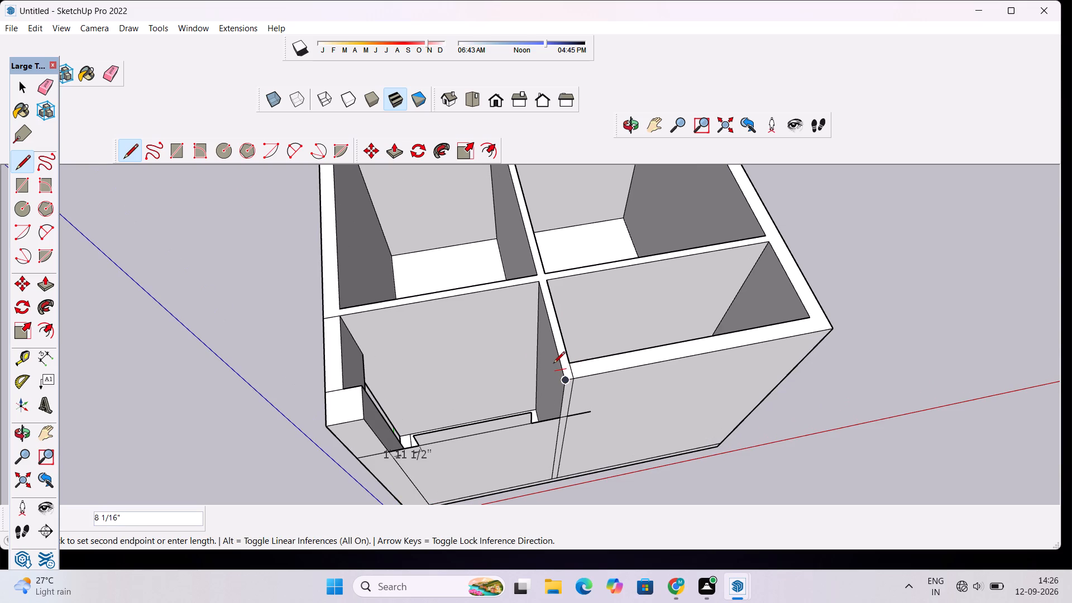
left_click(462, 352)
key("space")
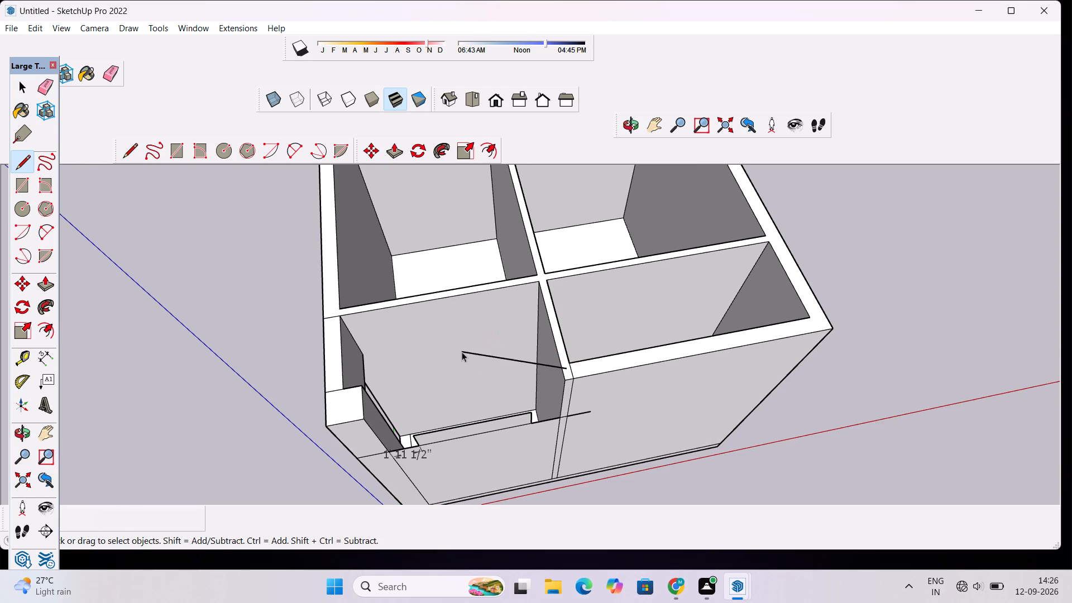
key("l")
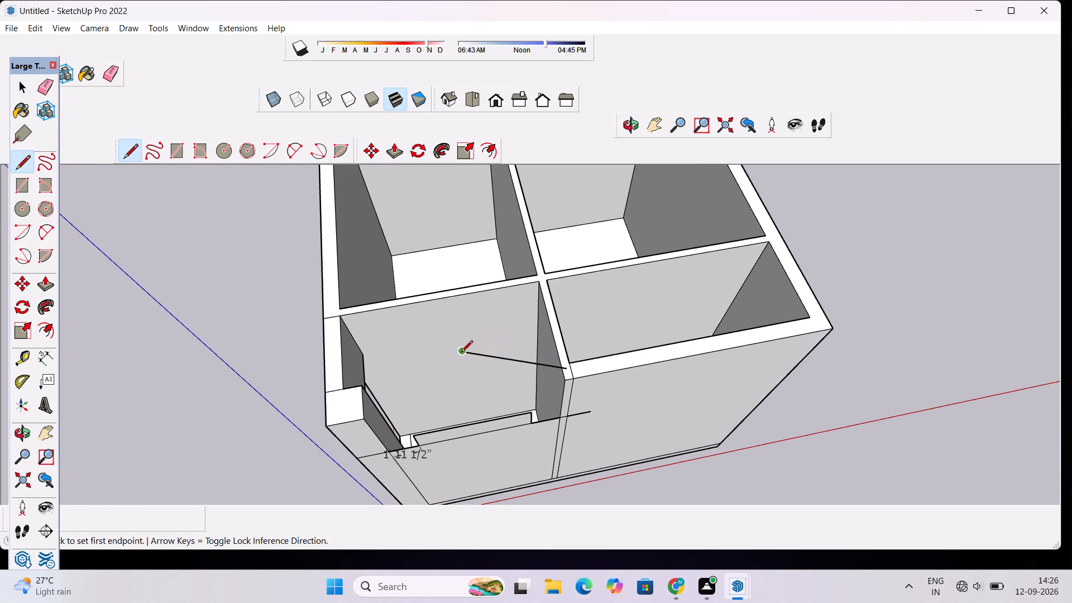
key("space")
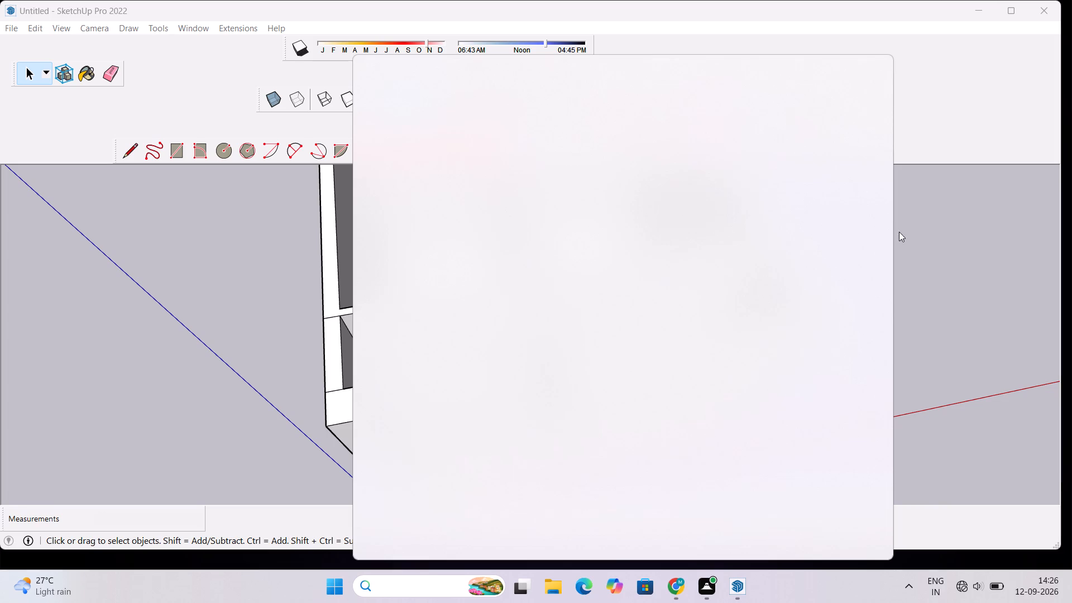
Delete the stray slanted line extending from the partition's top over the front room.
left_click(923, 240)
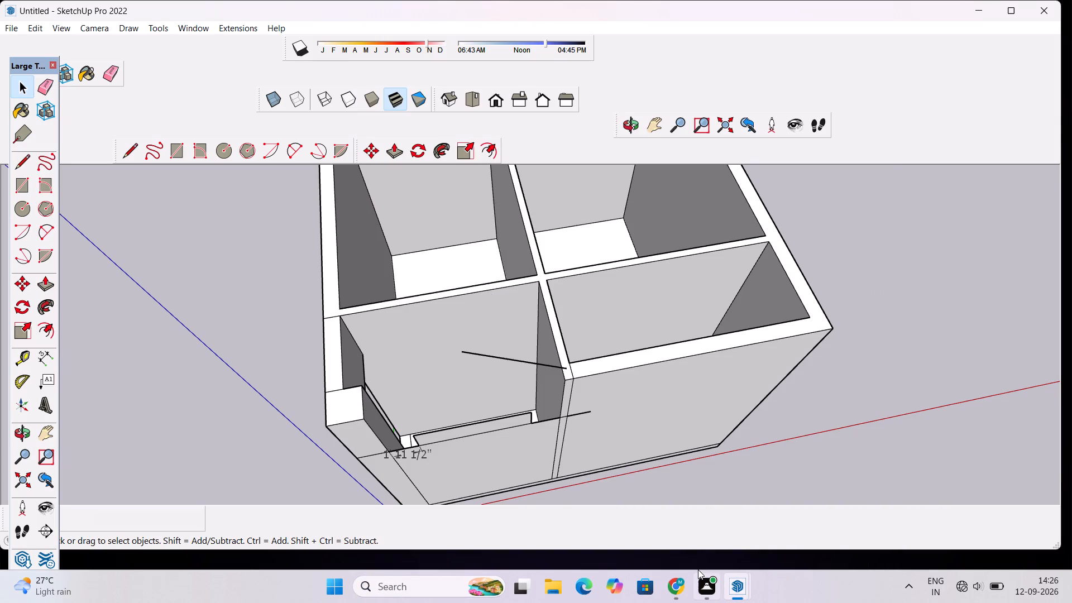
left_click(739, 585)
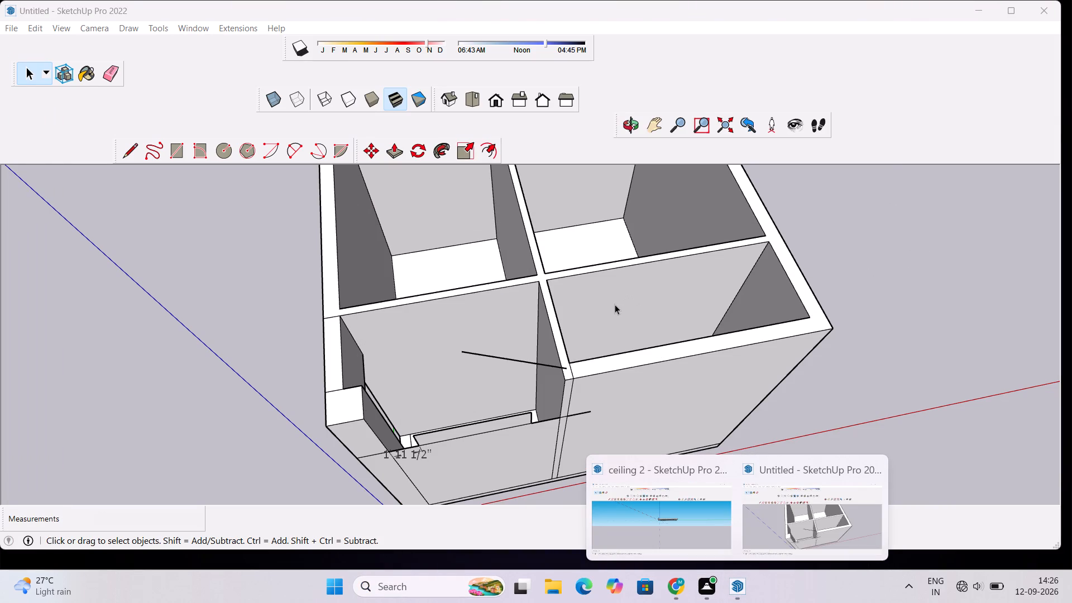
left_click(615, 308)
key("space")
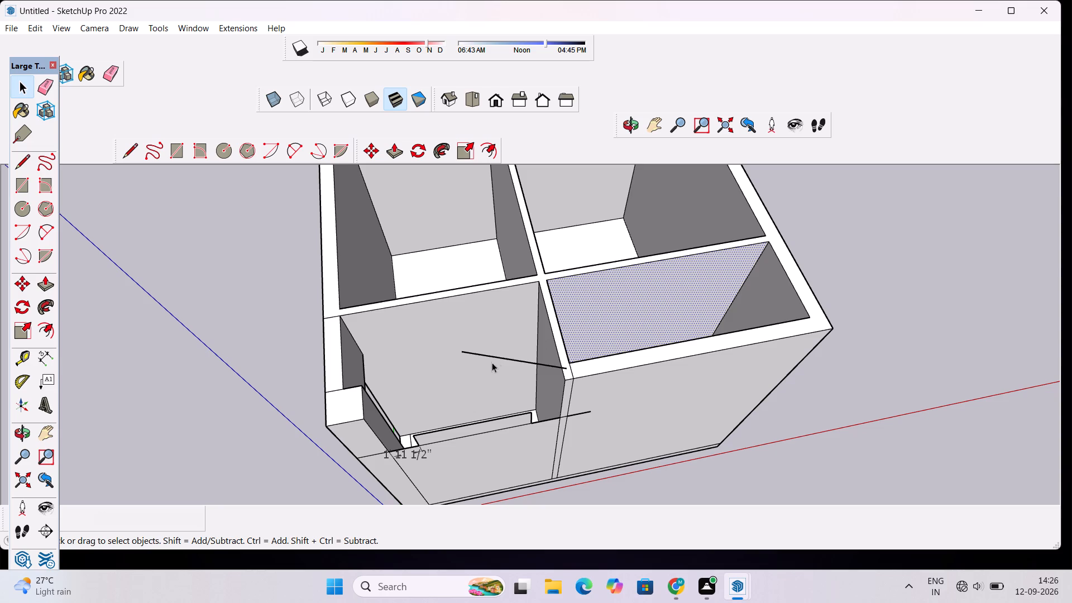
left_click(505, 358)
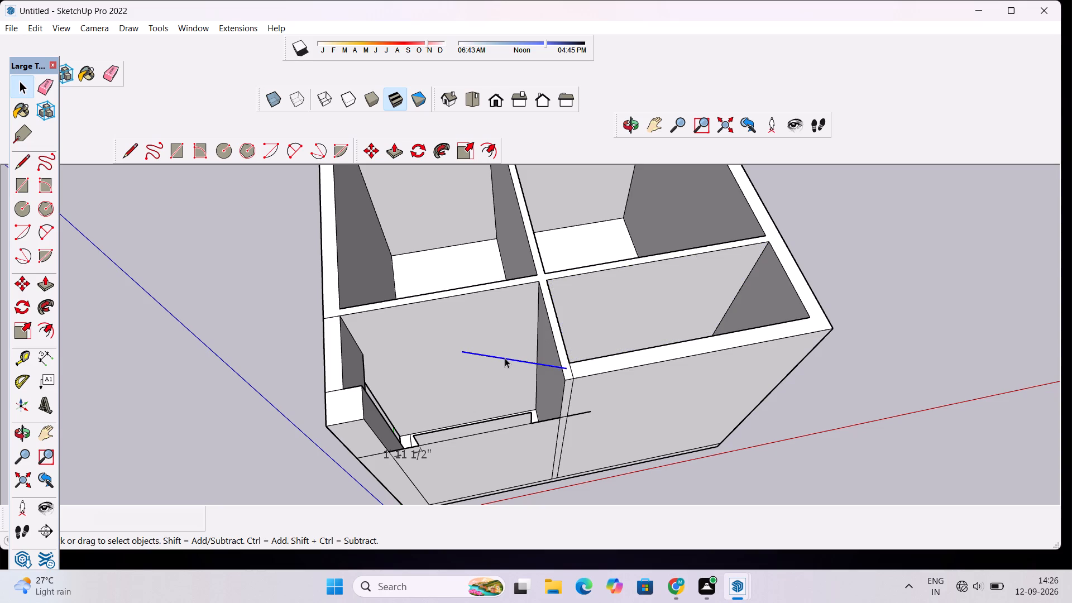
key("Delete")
Draw a line about 11' 4 1/2" long along the red axis from the column's inner back top corner to the partition's top edge.
key("l")
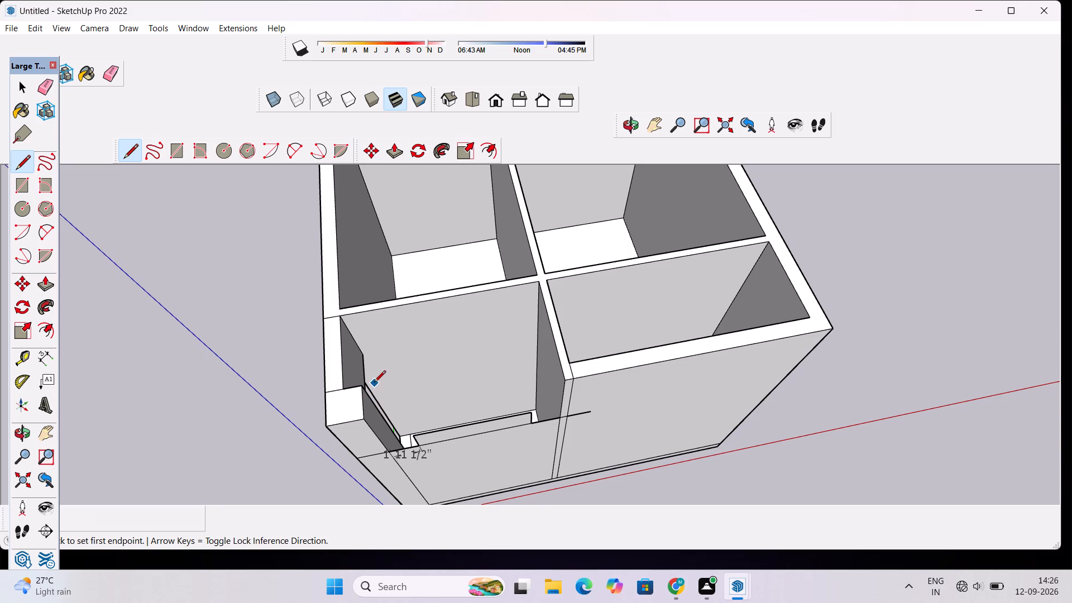
key("space")
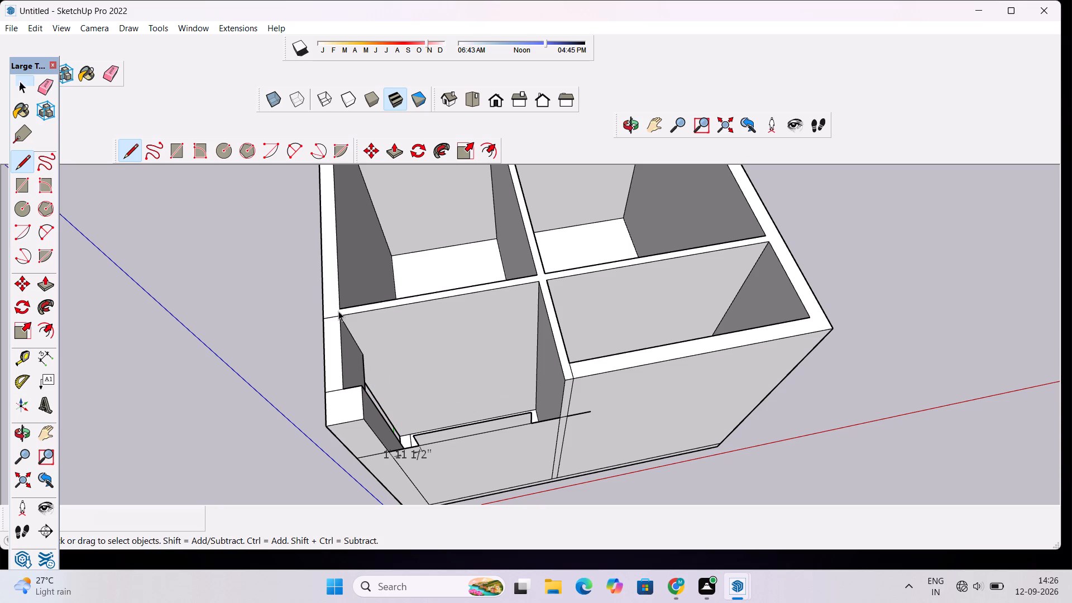
scroll(338, 319, "up", 3)
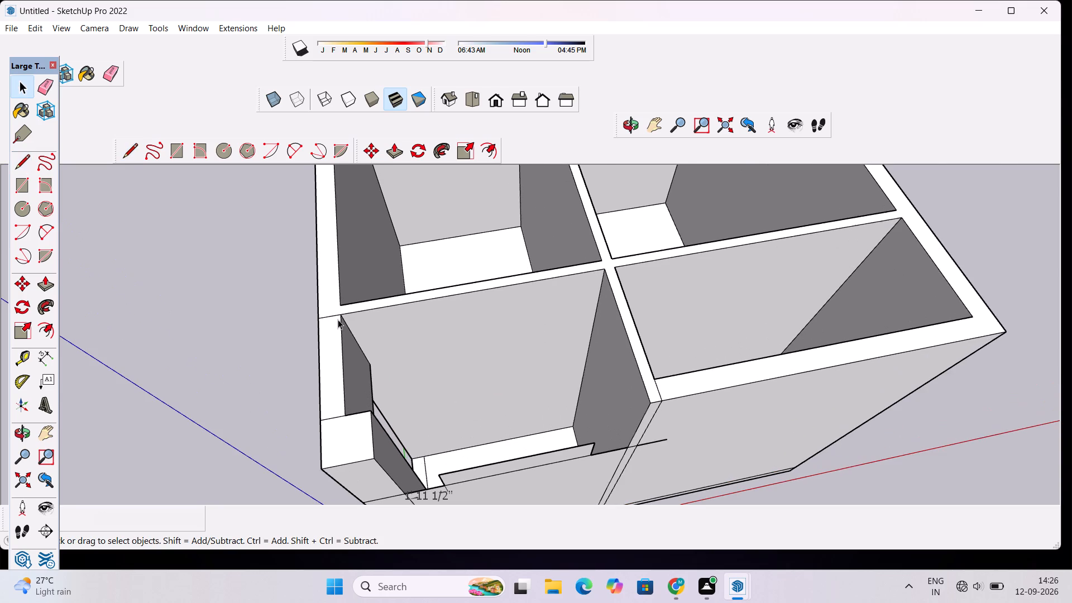
scroll(338, 319, "up", 2)
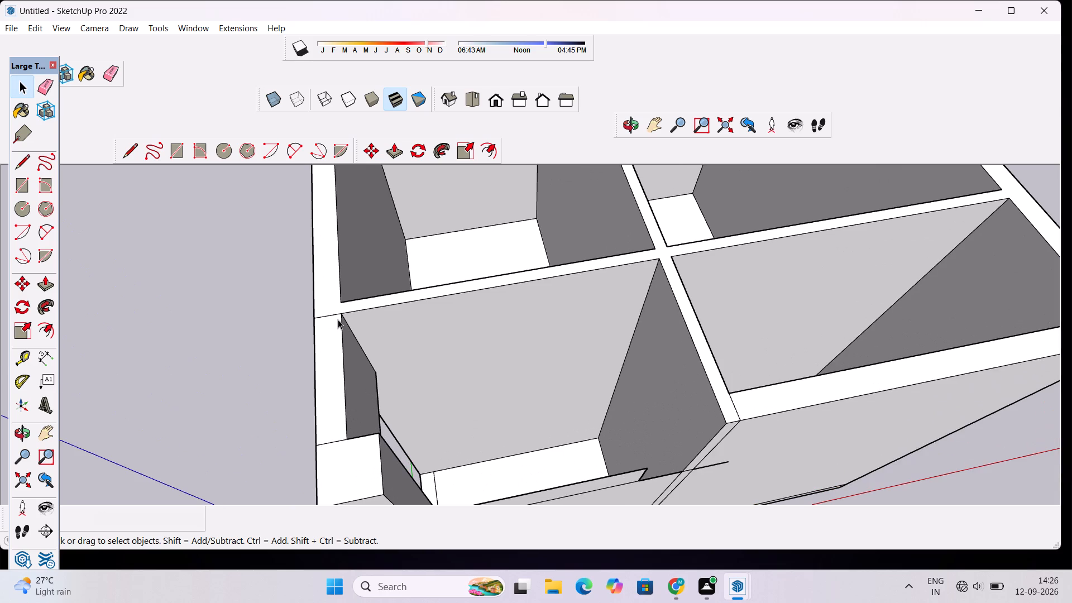
key("l")
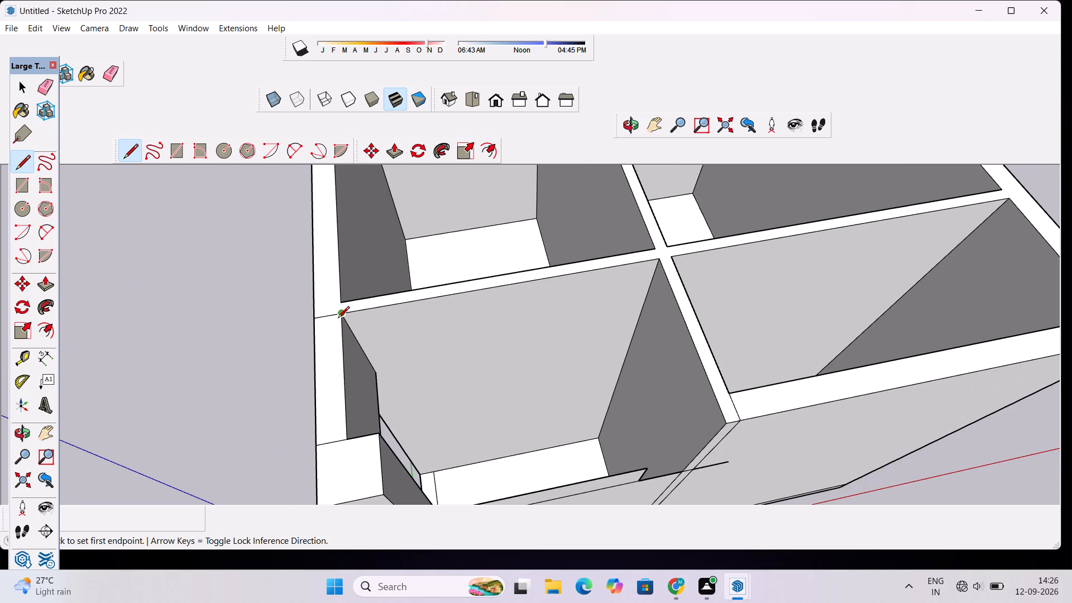
left_click(378, 435)
left_click(707, 371)
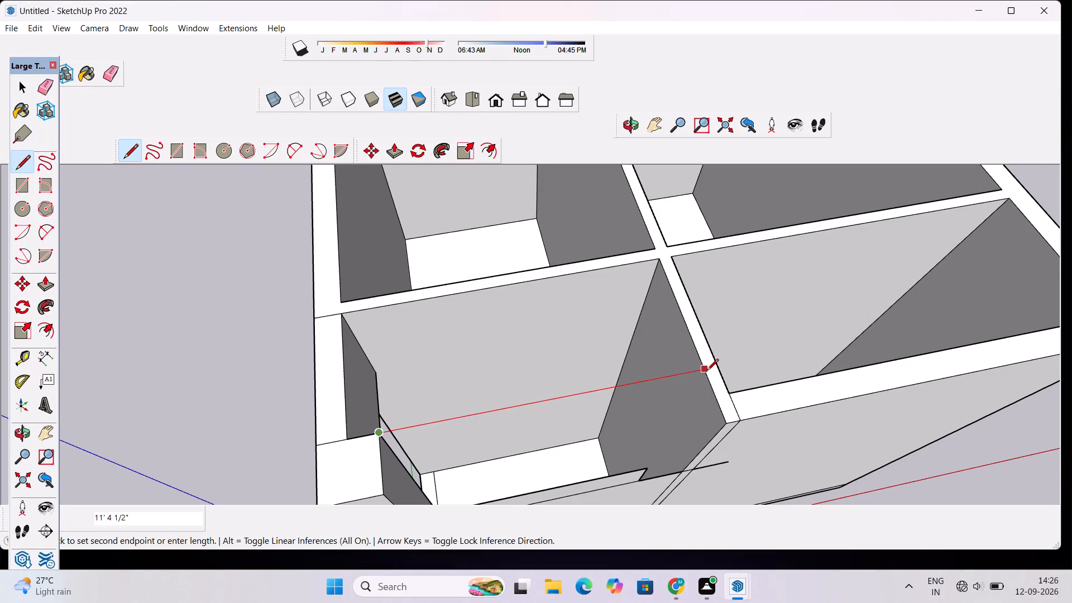
Examine the top face between the column and the partition, and the stepped profile across the front opening, from above and in front.
key("space")
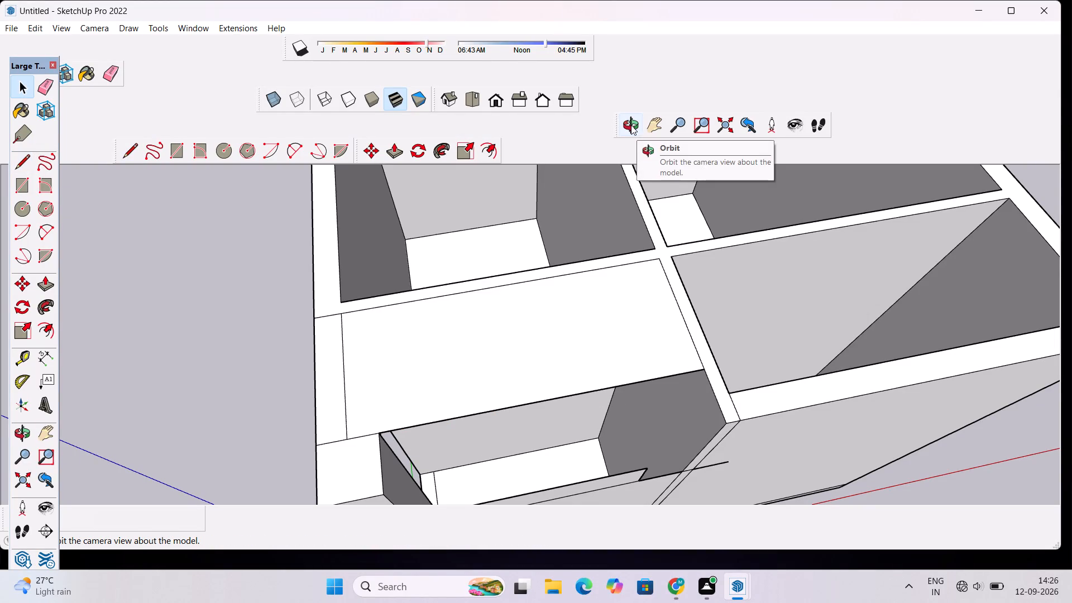
left_click(631, 125)
left_click_drag(647, 450, 347, 349)
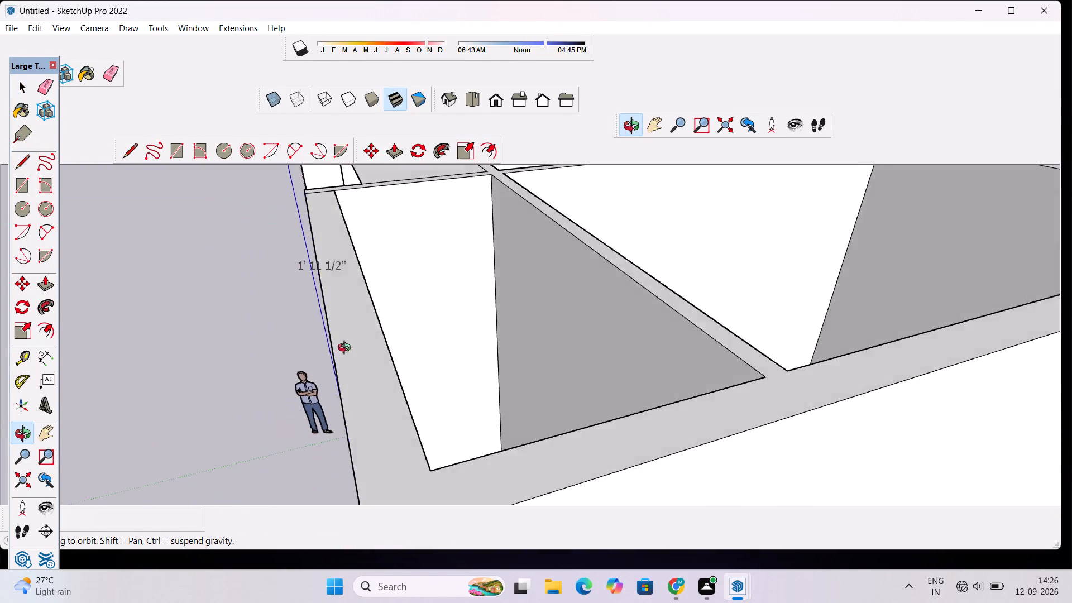
left_click_drag(347, 349, 545, 491)
scroll(546, 491, "down", 6)
left_click_drag(502, 465, 504, 410)
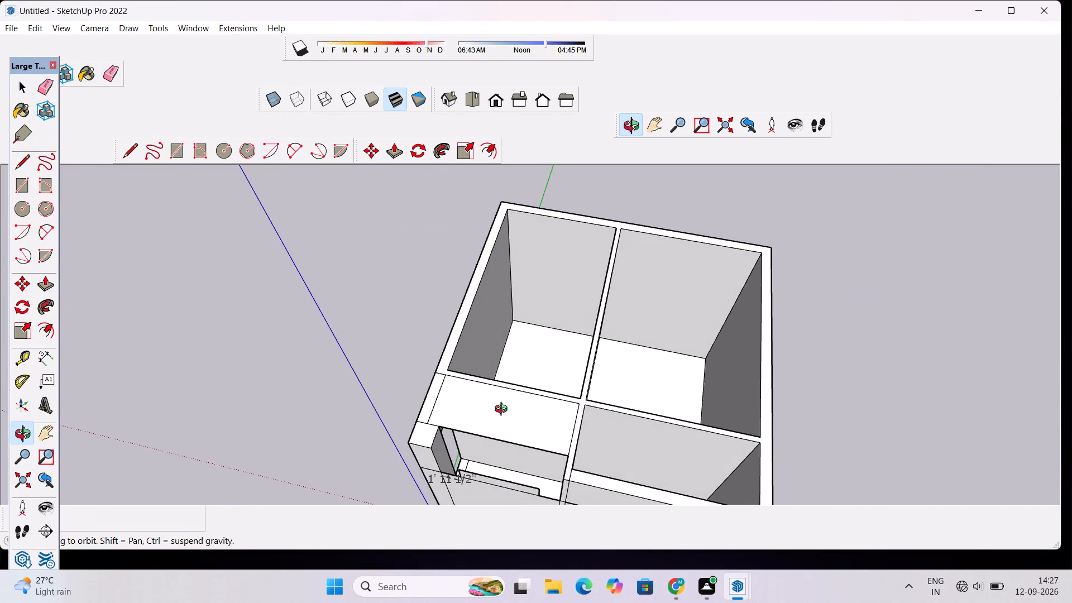
scroll(504, 410, "up", 1)
left_click_drag(504, 410, 548, 393)
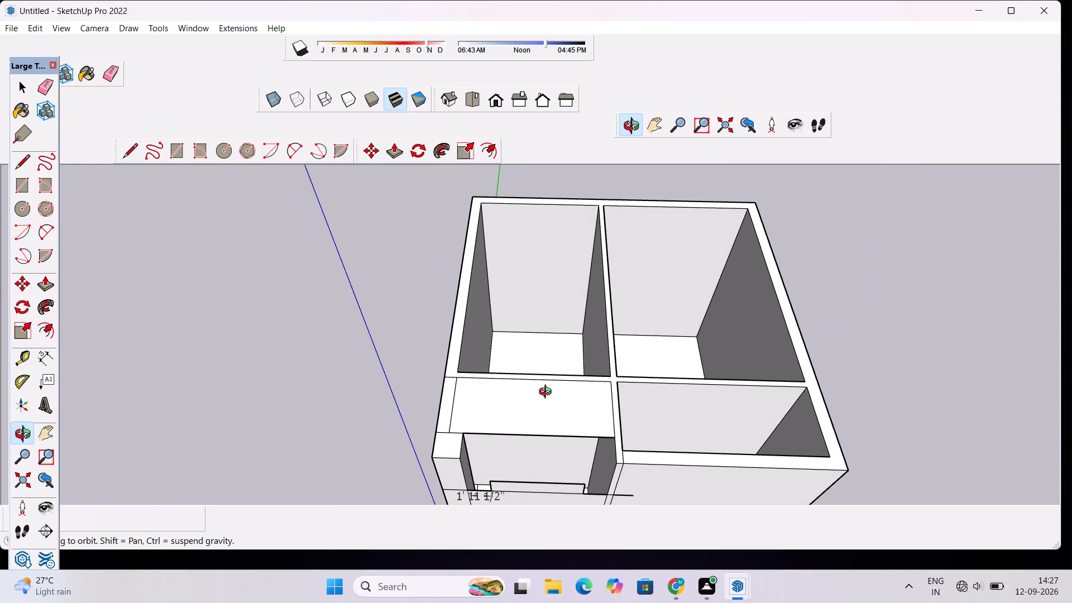
scroll(548, 393, "down", 2)
left_click_drag(548, 393, 519, 399, "shift")
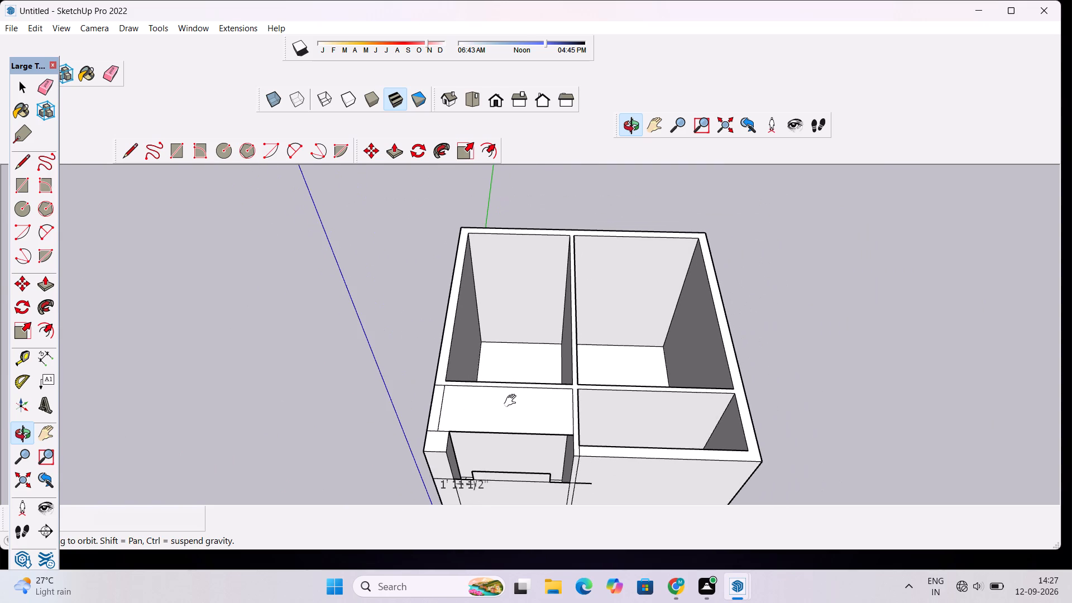
scroll(607, 423, "up", 3)
left_click_drag(607, 423, 553, 436, "shift")
scroll(534, 438, "up", 1)
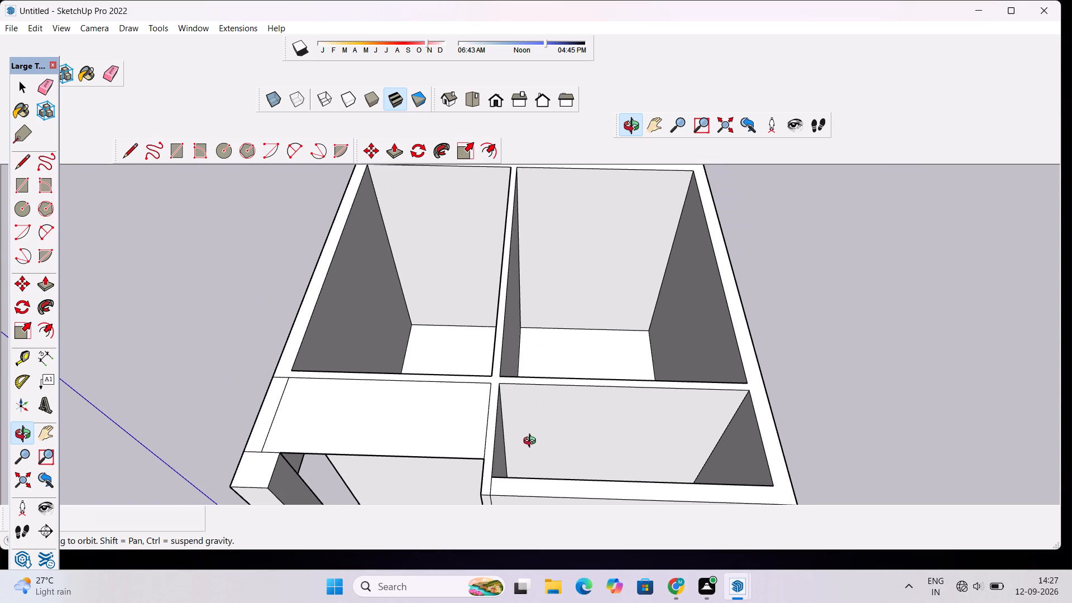
scroll(501, 407, "down", 5)
scroll(555, 385, "down", 8)
scroll(579, 397, "up", 4)
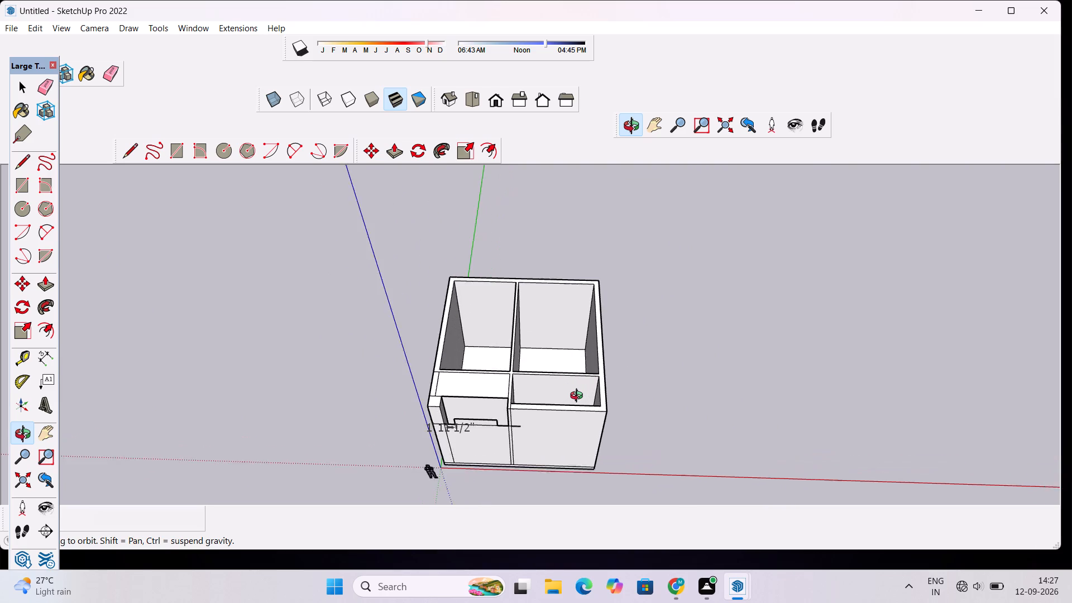
scroll(579, 397, "up", 1)
left_click_drag(500, 454, 507, 321)
scroll(421, 384, "up", 8)
left_click_drag(437, 372, 515, 356)
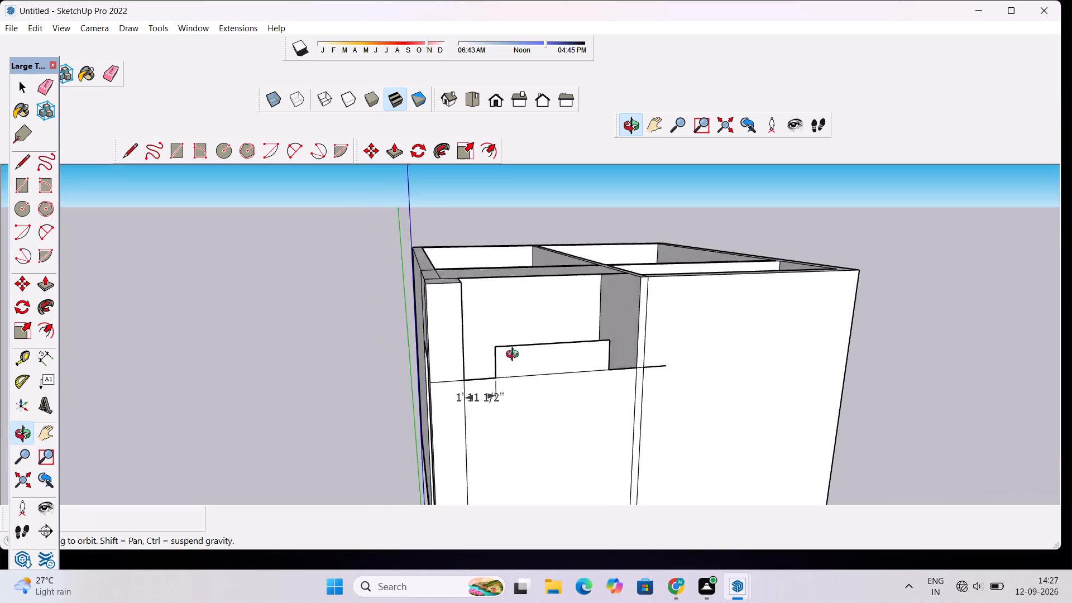
left_click_drag(515, 356, 420, 362)
scroll(420, 362, "down", 5)
scroll(408, 393, "up", 3)
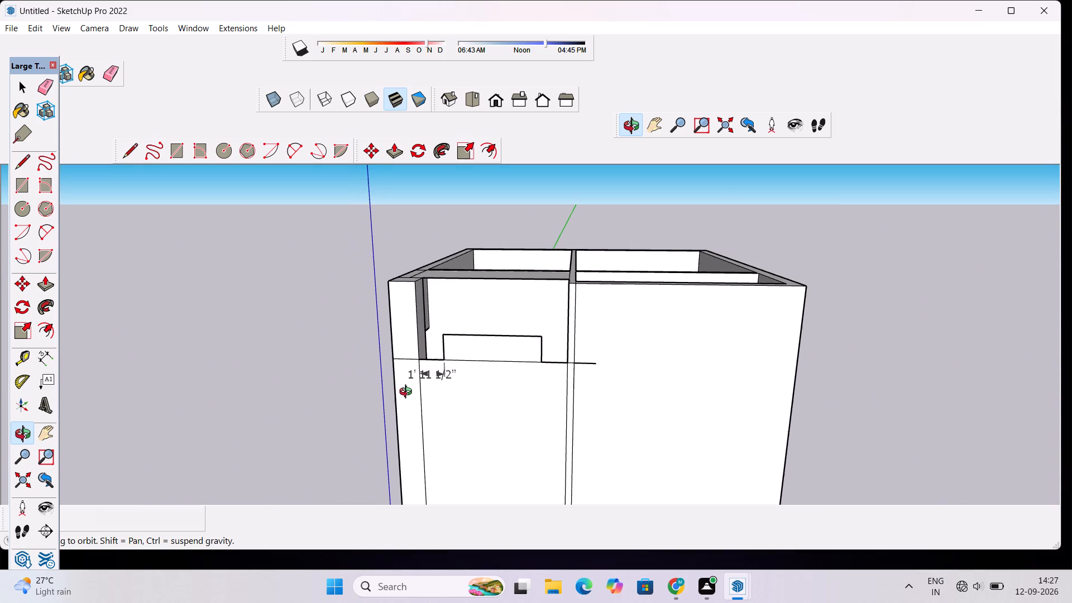
left_click_drag(363, 435, 376, 404)
scroll(443, 379, "up", 4)
left_click_drag(516, 320, 505, 441)
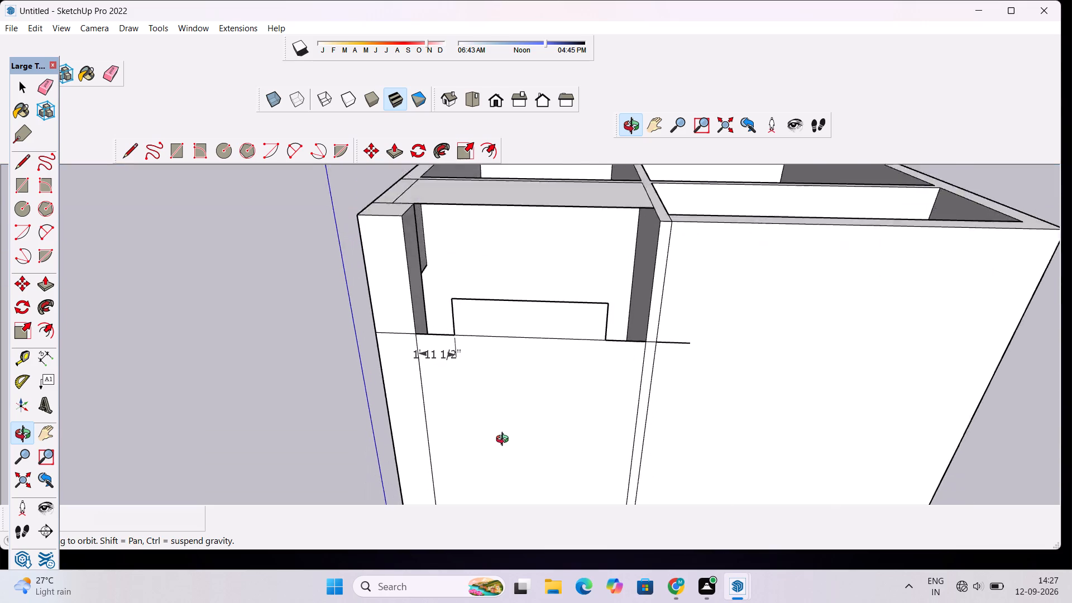
left_click_drag(505, 441, 505, 442)
scroll(510, 326, "up", 4)
left_click_drag(512, 319, 558, 319)
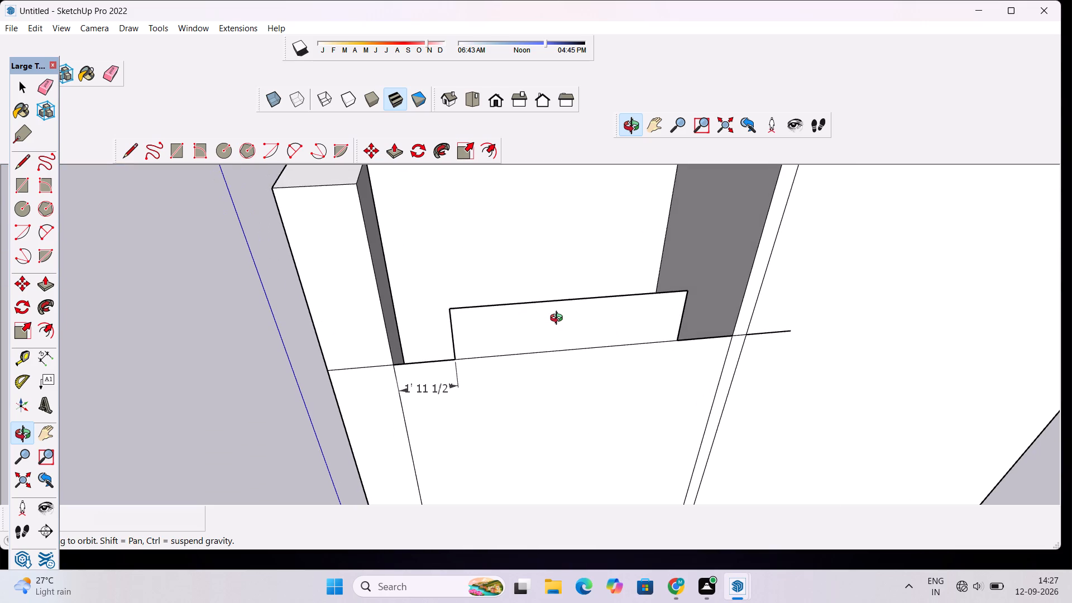
scroll(559, 322, "up", 3)
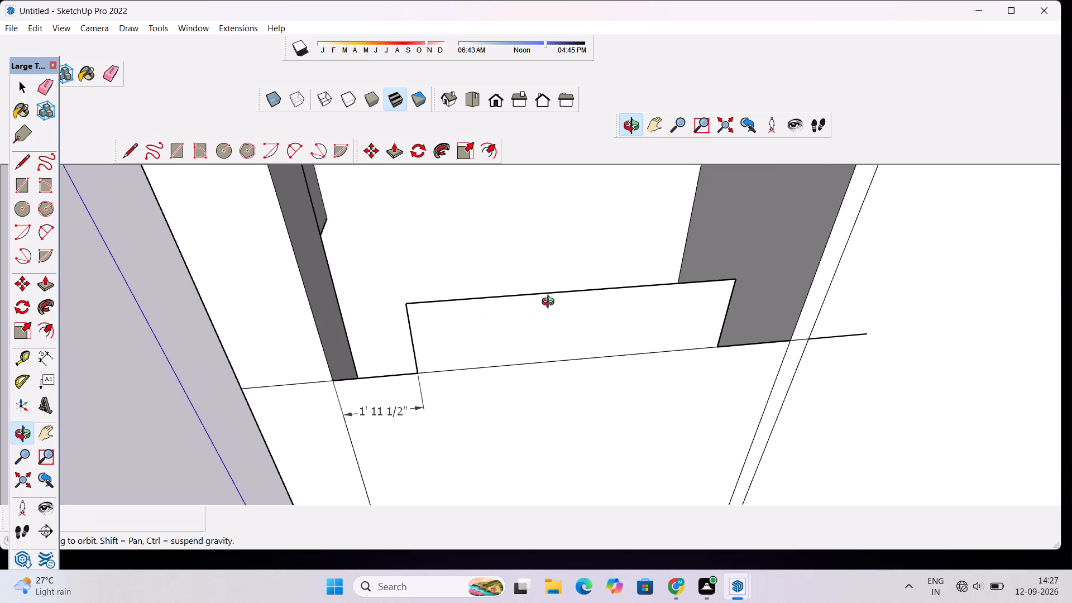
scroll(551, 301, "down", 4)
left_click_drag(541, 357, 528, 300)
scroll(528, 300, "down", 2)
left_click_drag(528, 300, 496, 402, "shift")
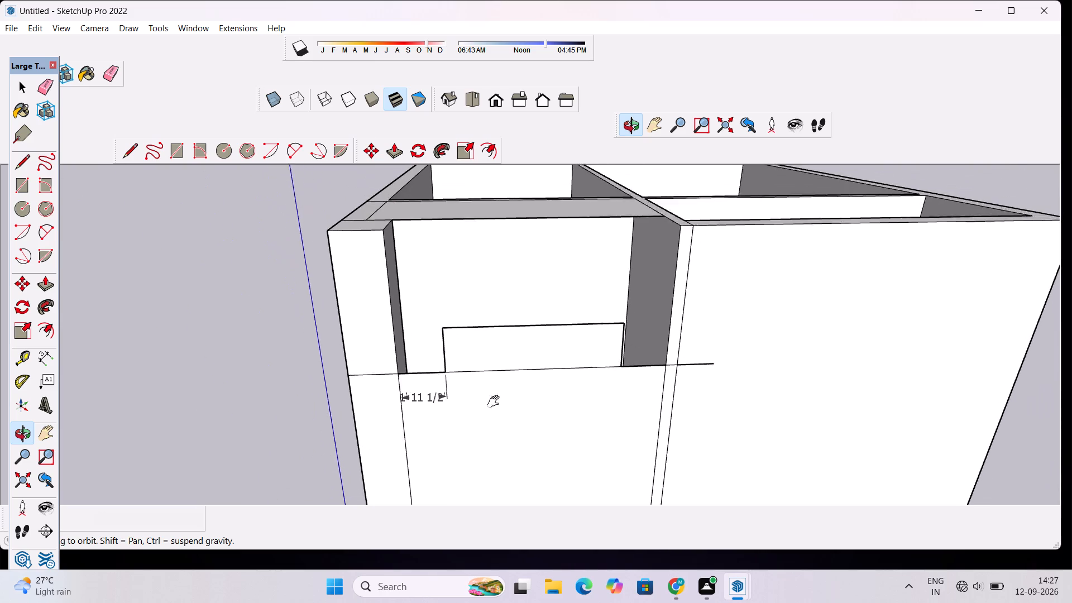
left_click_drag(496, 402, 495, 406, "shift")
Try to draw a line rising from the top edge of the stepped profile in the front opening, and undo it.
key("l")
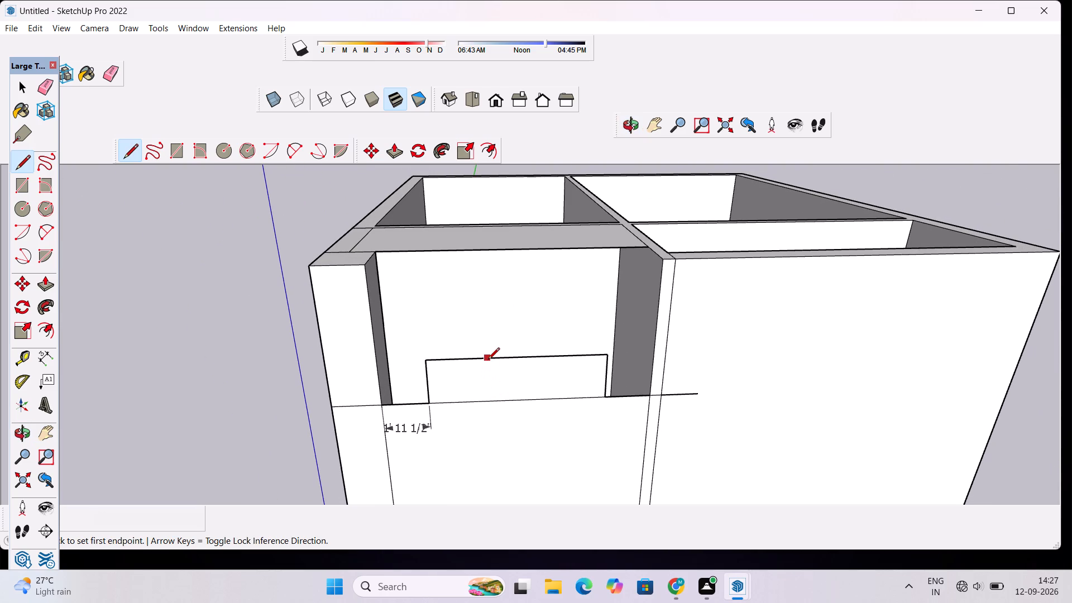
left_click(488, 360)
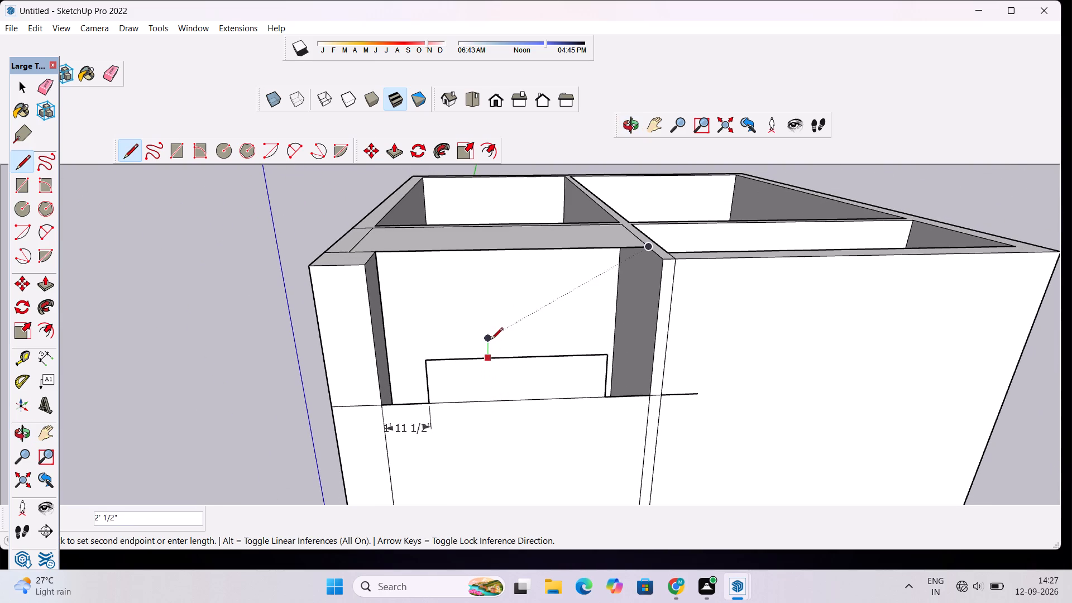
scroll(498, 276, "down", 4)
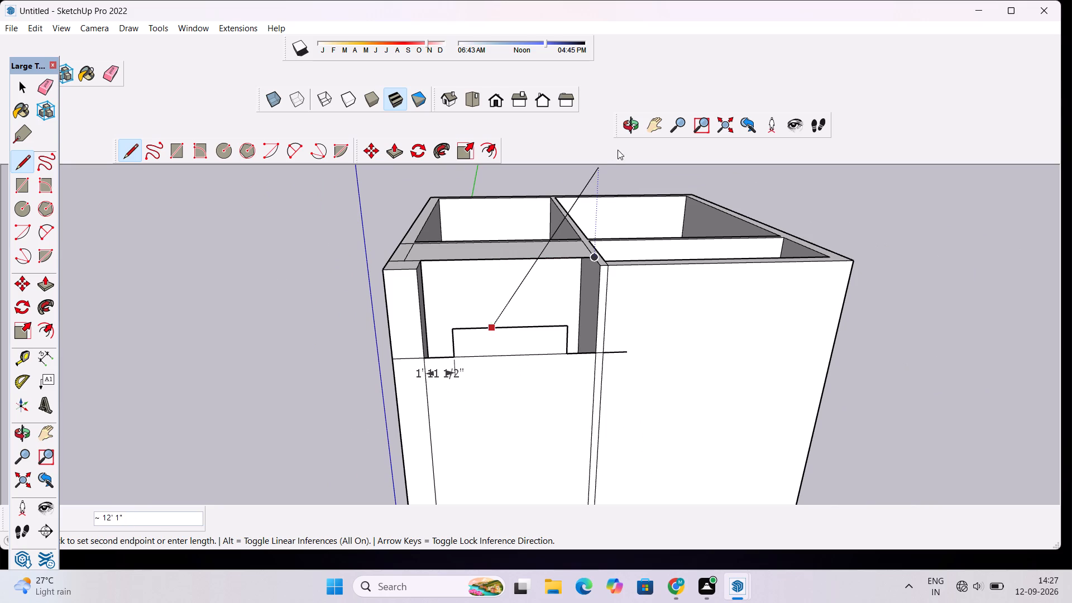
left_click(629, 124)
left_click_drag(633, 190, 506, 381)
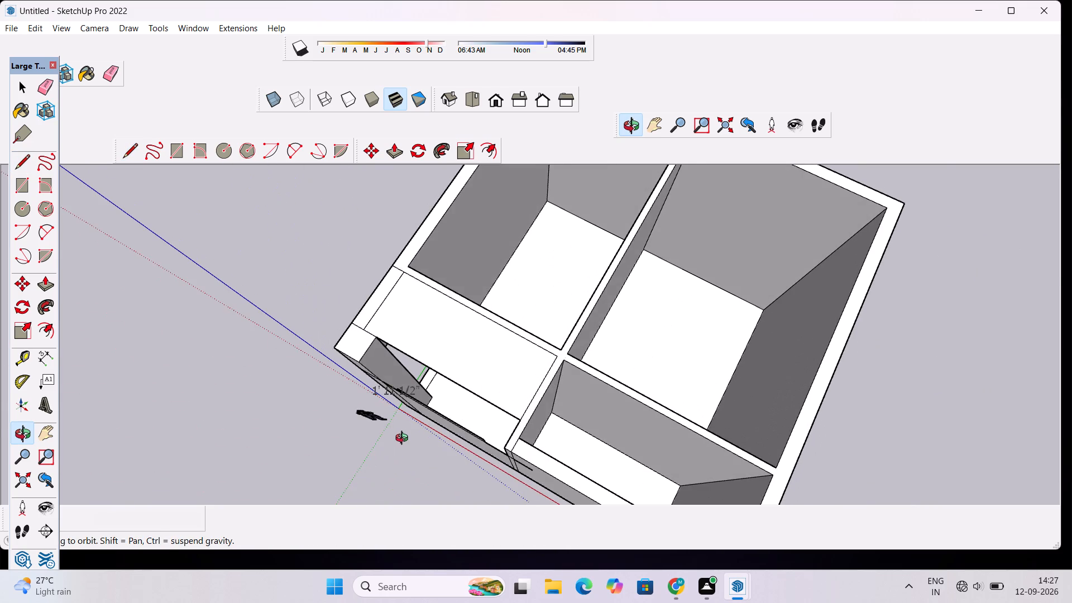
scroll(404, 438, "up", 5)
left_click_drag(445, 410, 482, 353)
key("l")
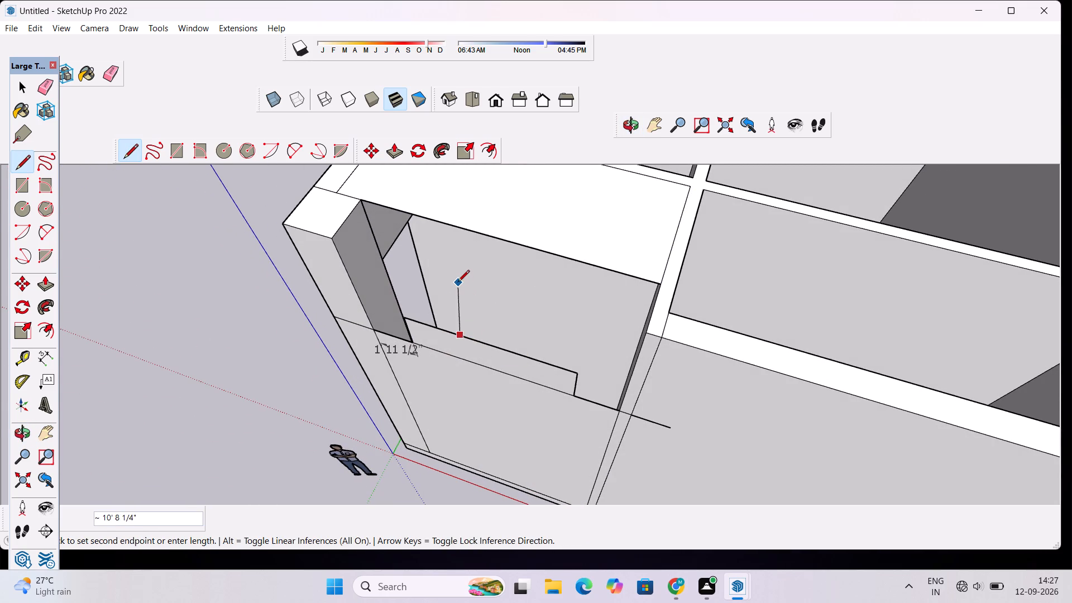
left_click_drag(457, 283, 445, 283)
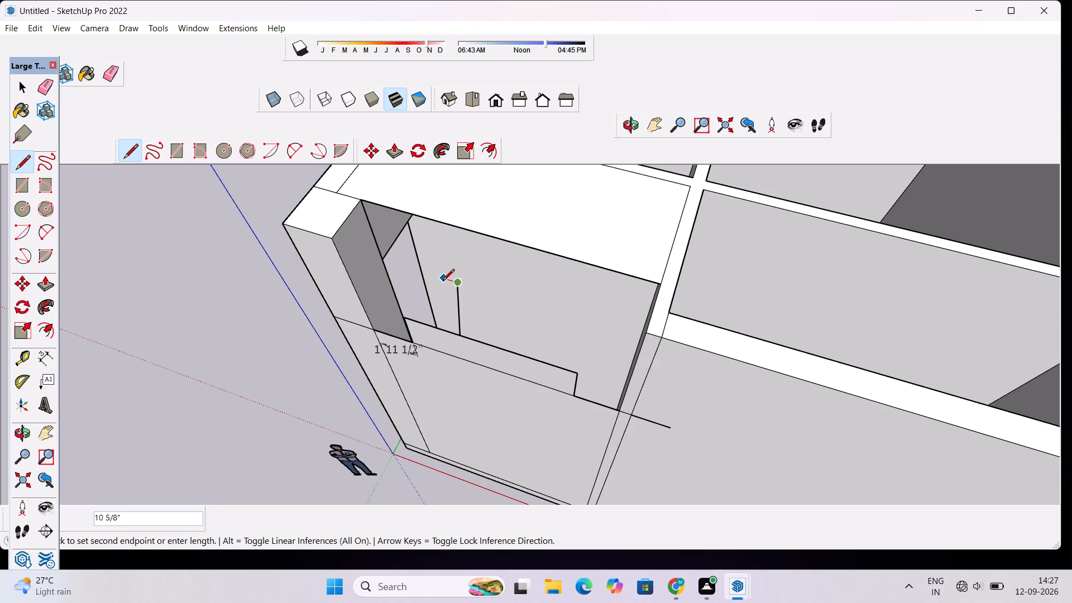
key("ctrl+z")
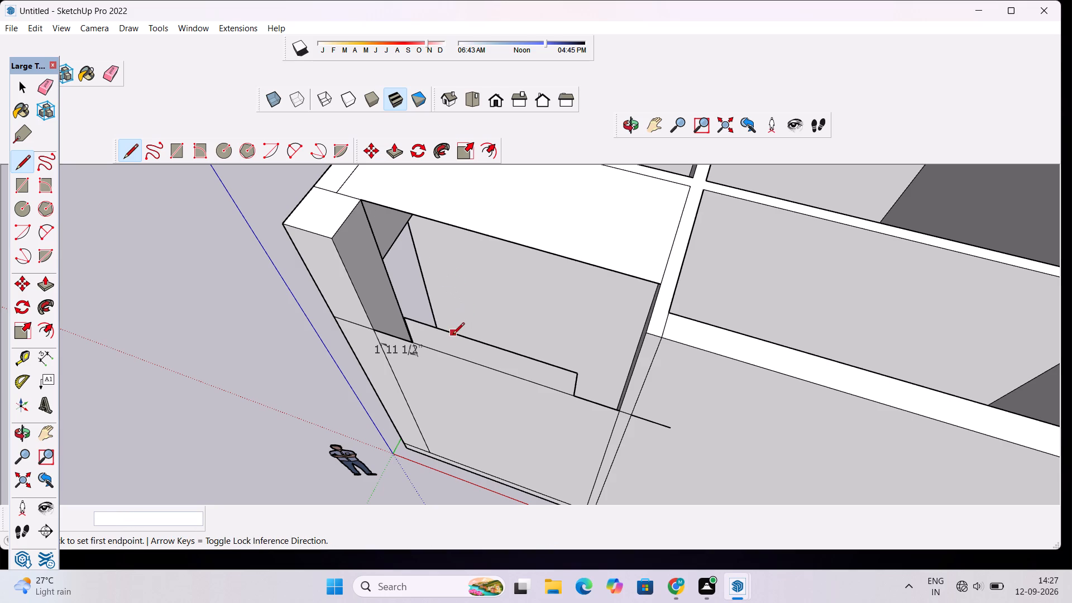
Draw a second, narrower step on the profile's top edge with three lines: 2' up, 3' across and 2' back down to the edge.
left_click(453, 335)
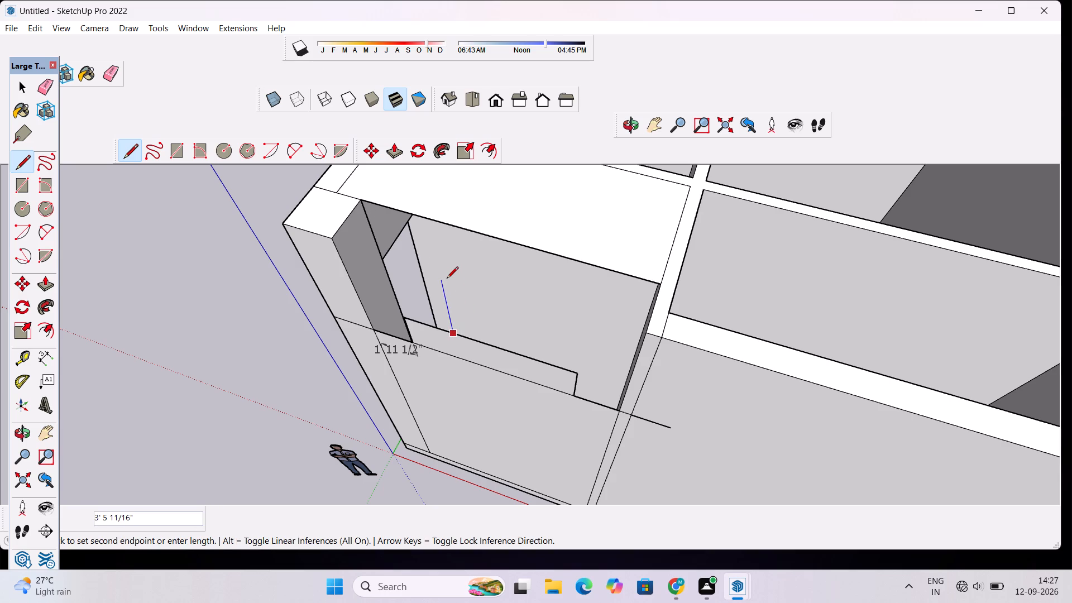
type("2'")
key("Return")
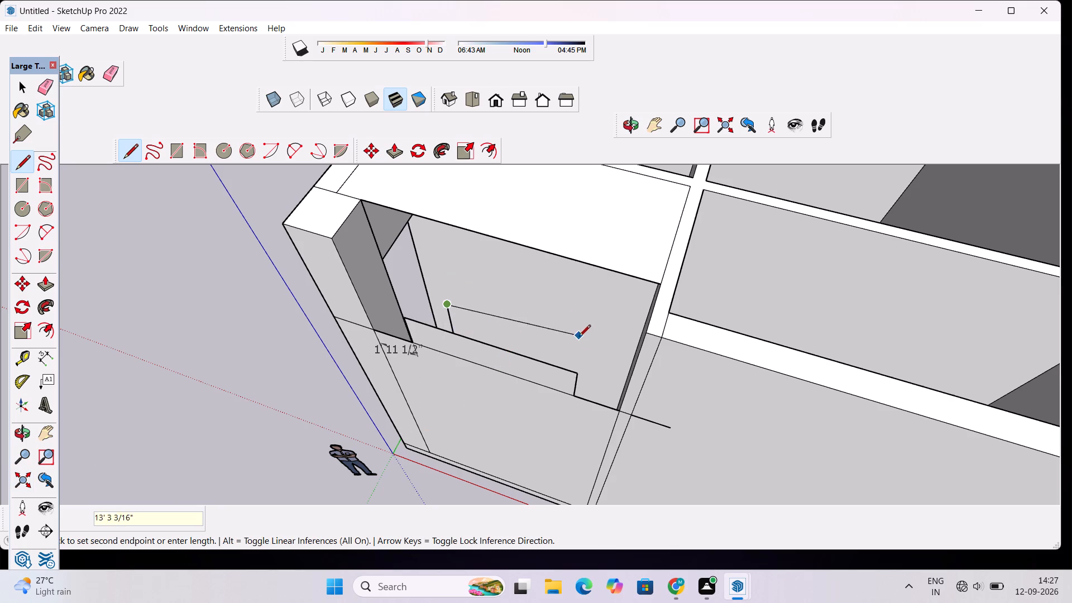
type("3'")
key("Return")
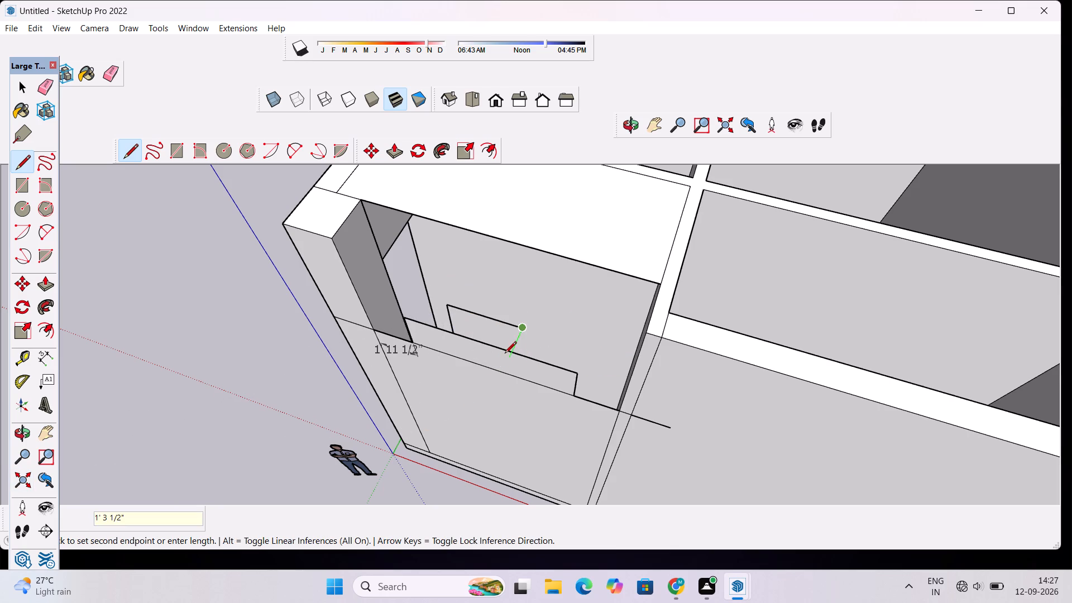
left_click(523, 356)
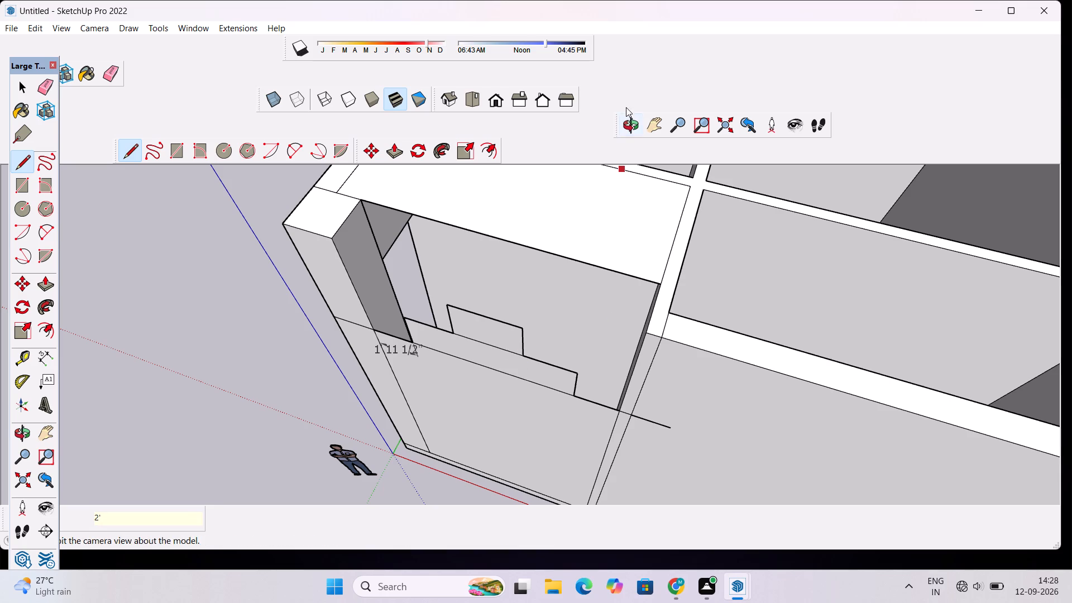
Examine the two-tier stepped profile in the front opening from the front, between the column and the partition.
left_click(635, 131)
left_click_drag(569, 381, 600, 306)
scroll(600, 306, "down", 8)
left_click_drag(597, 320, 597, 310)
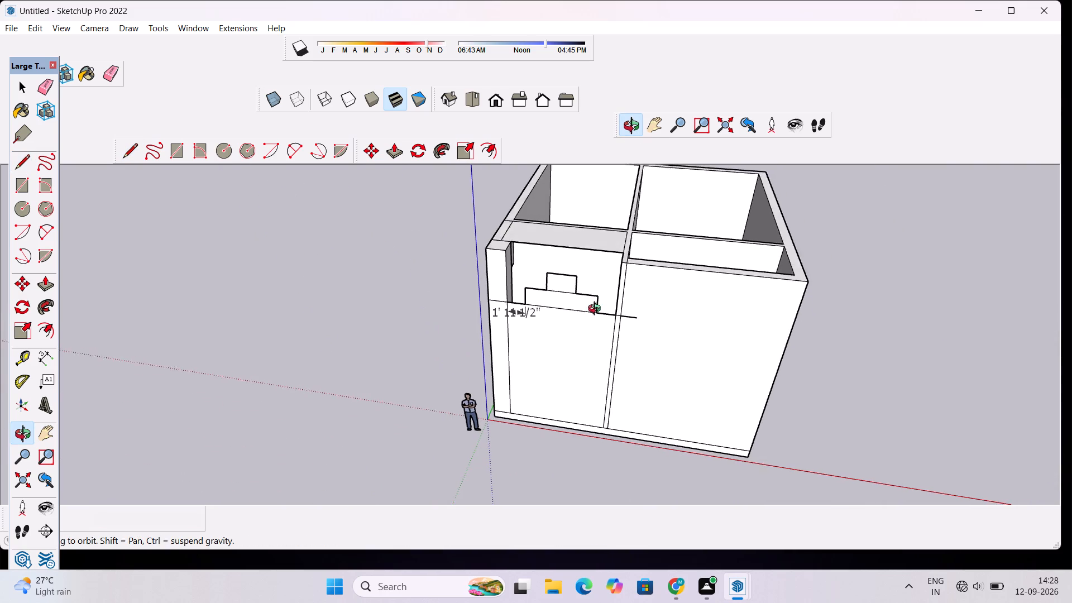
left_click_drag(597, 310, 606, 286)
scroll(607, 292, "up", 4)
left_click_drag(547, 327, 568, 299)
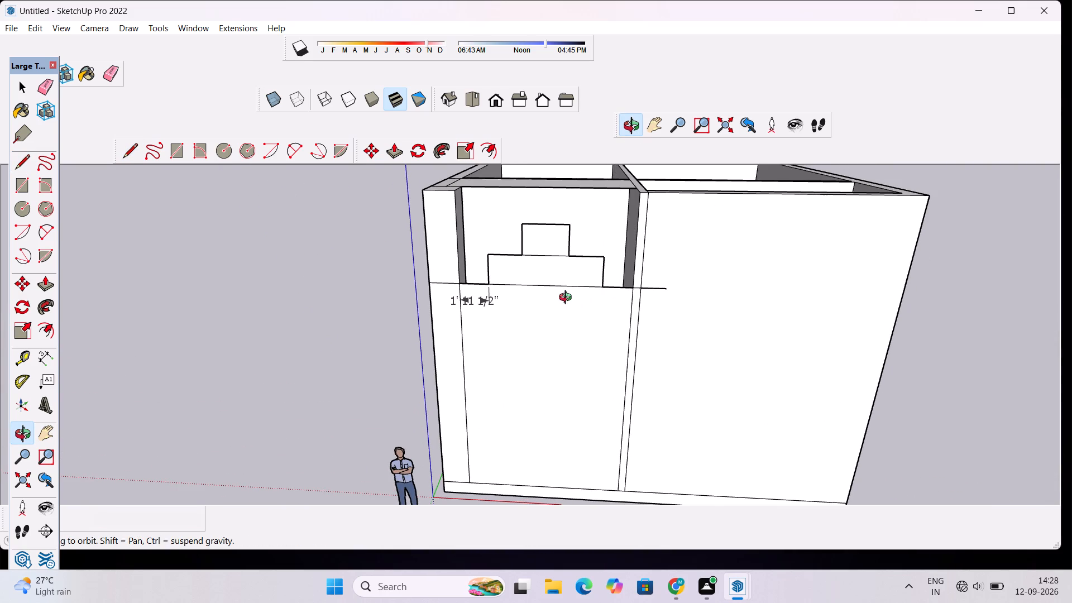
key("space")
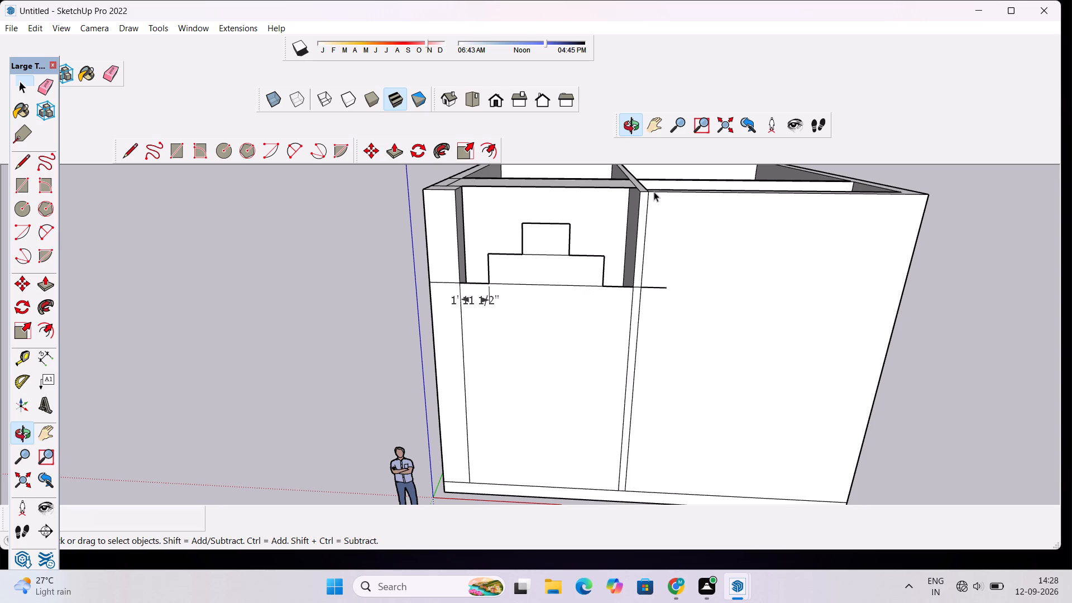
scroll(549, 255, "up", 3)
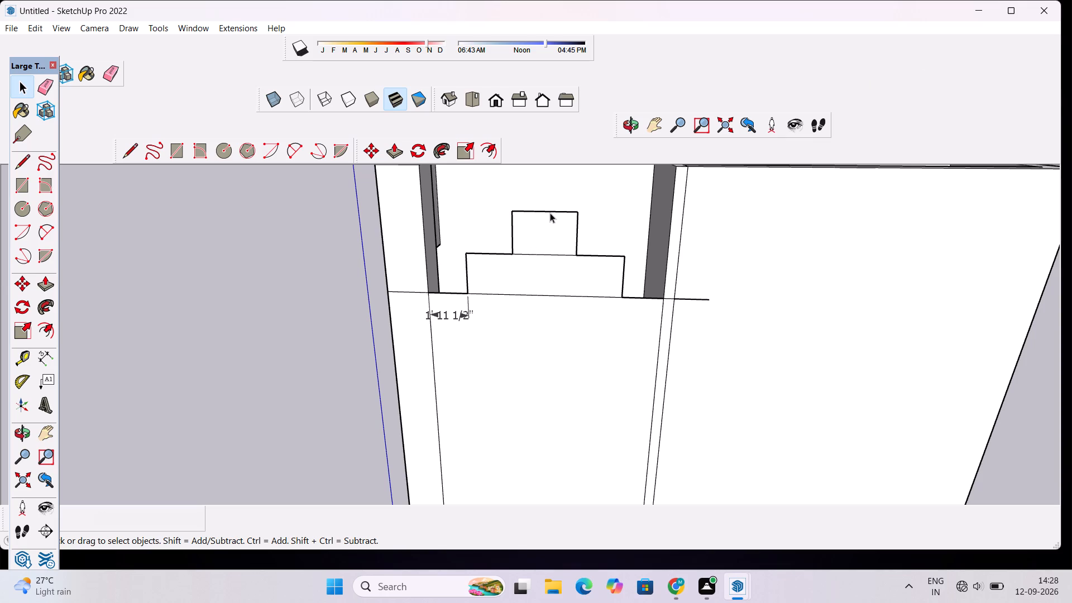
scroll(550, 213, "down", 1)
scroll(543, 251, "up", 1)
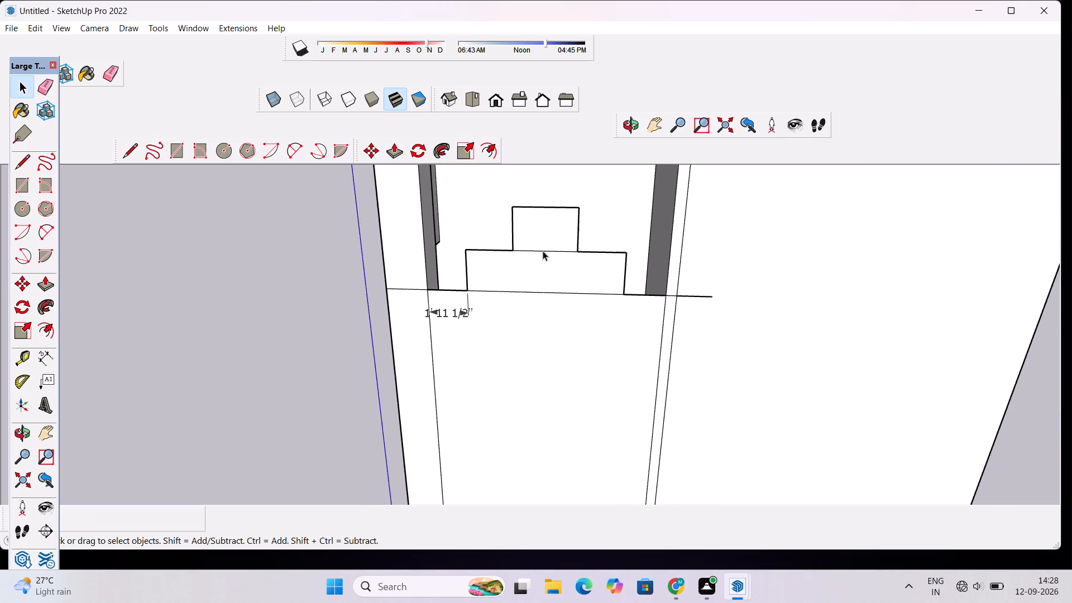
scroll(543, 251, "up", 3)
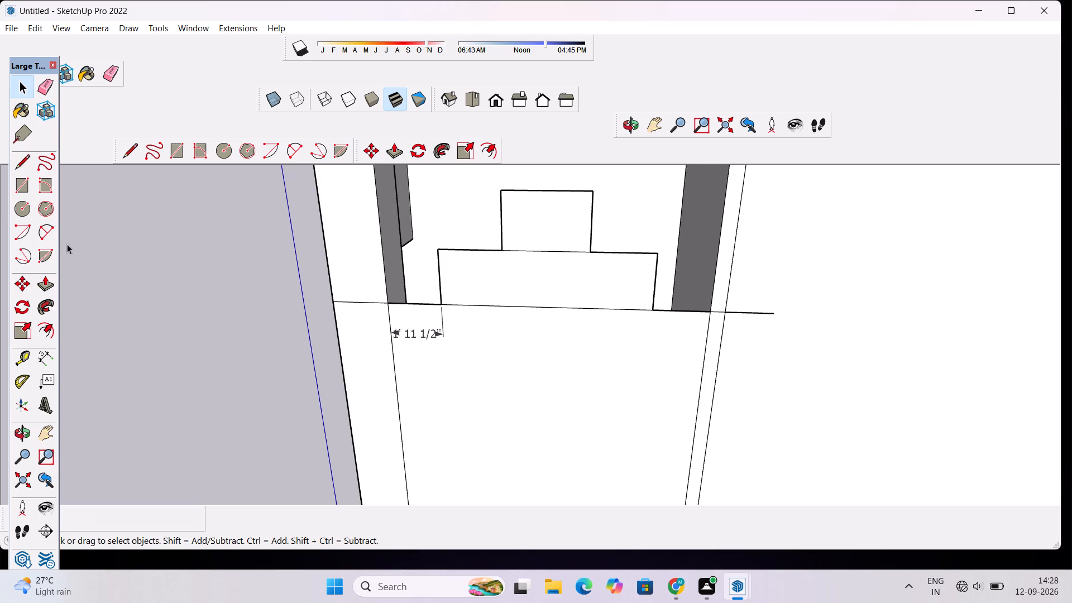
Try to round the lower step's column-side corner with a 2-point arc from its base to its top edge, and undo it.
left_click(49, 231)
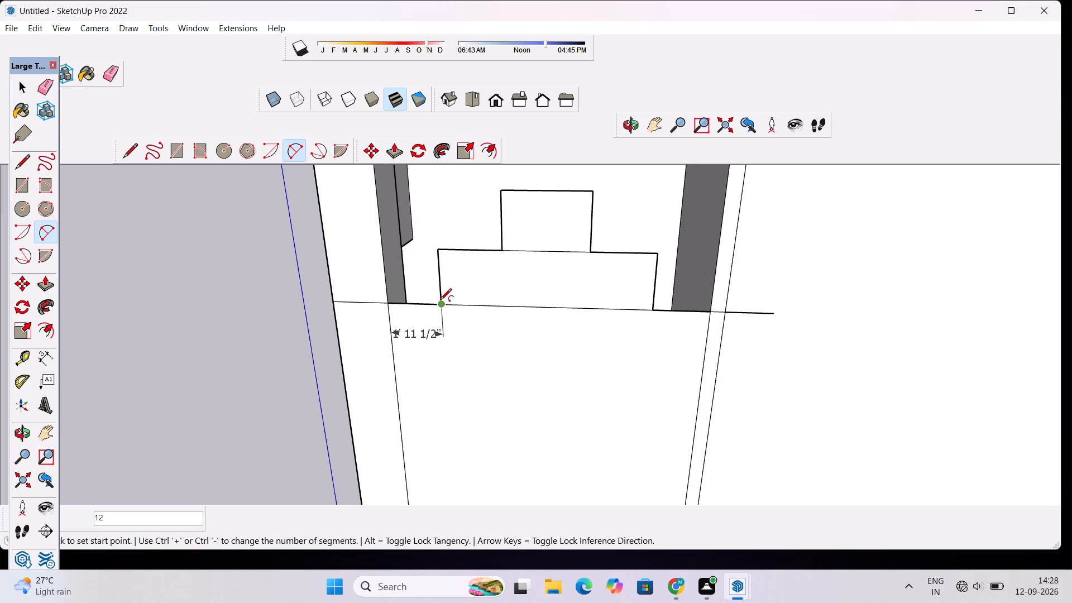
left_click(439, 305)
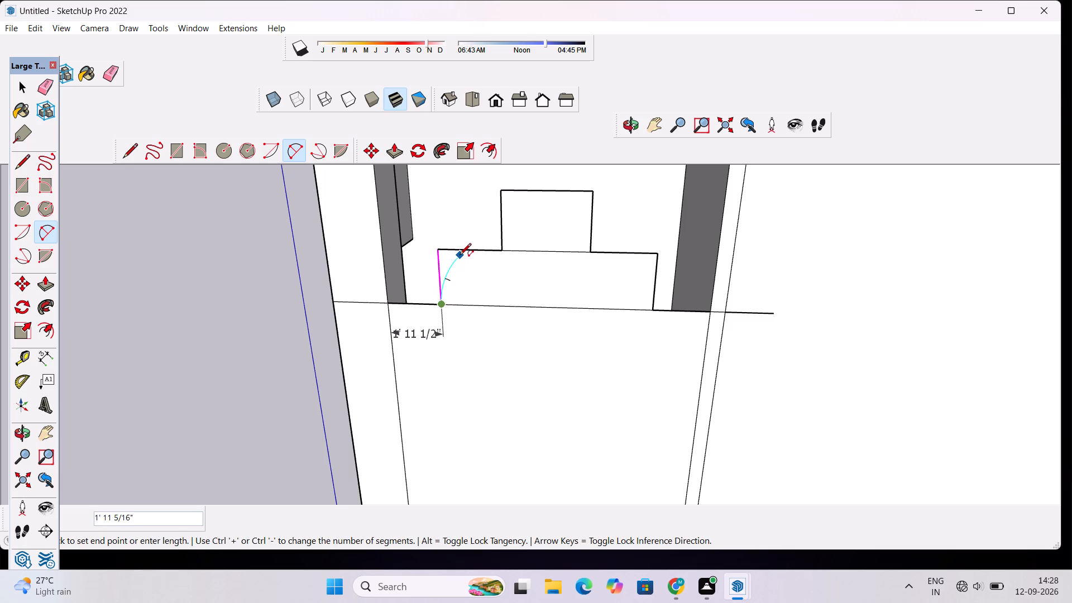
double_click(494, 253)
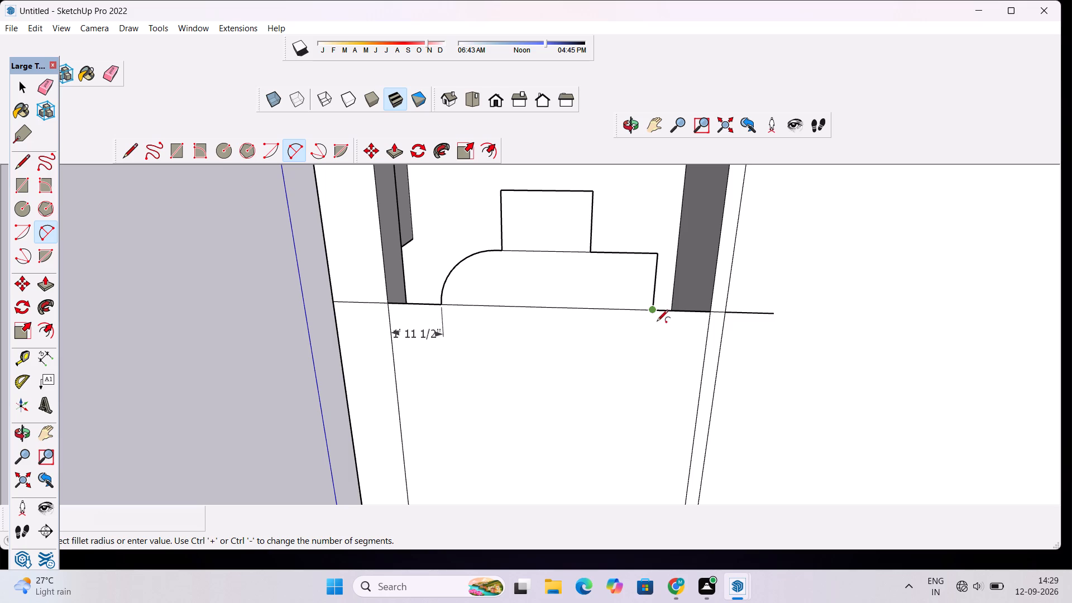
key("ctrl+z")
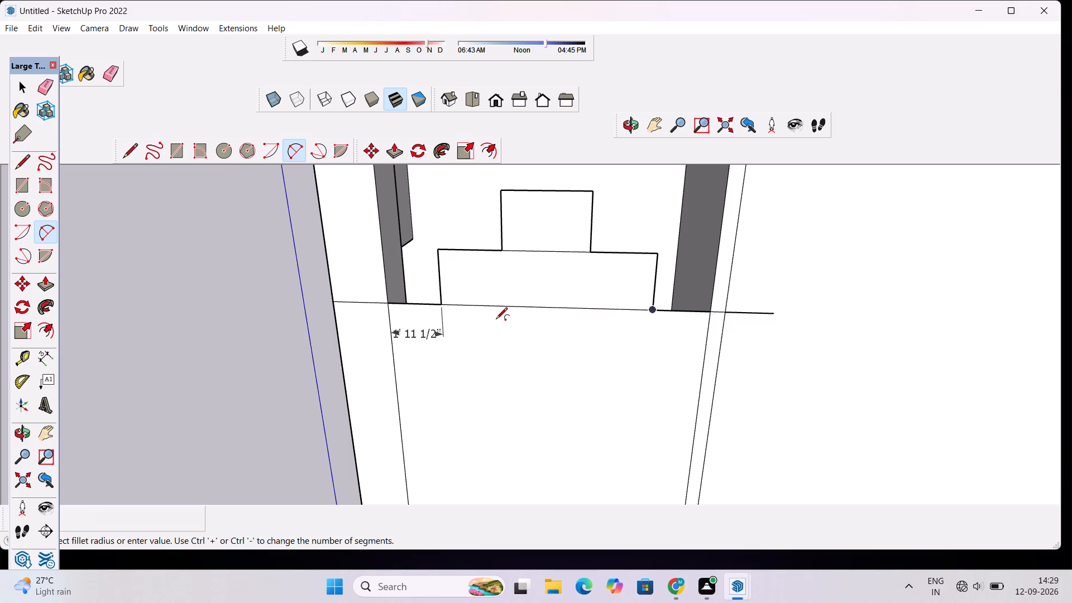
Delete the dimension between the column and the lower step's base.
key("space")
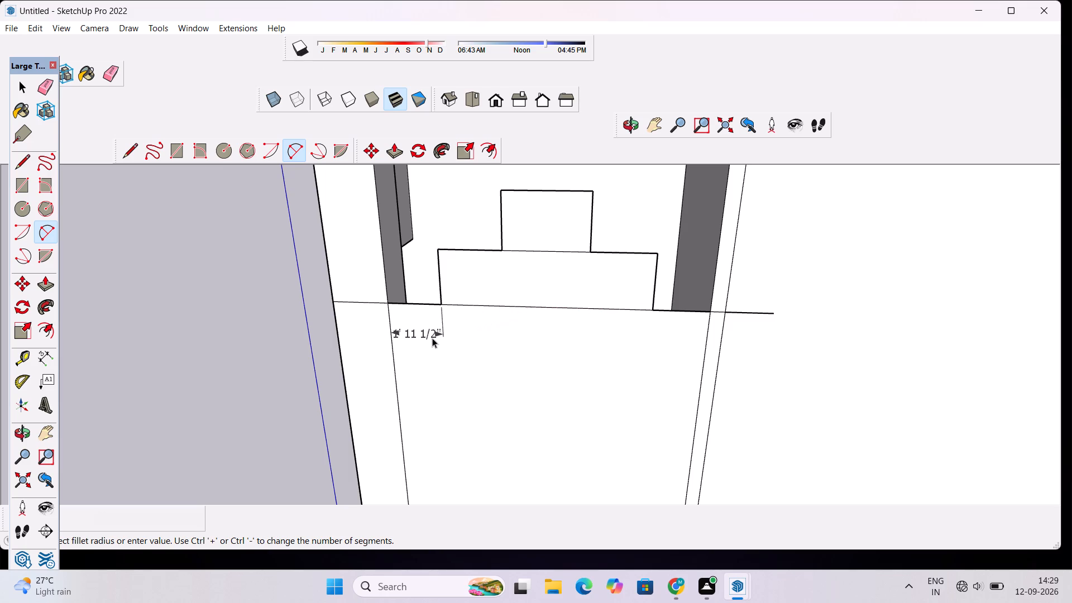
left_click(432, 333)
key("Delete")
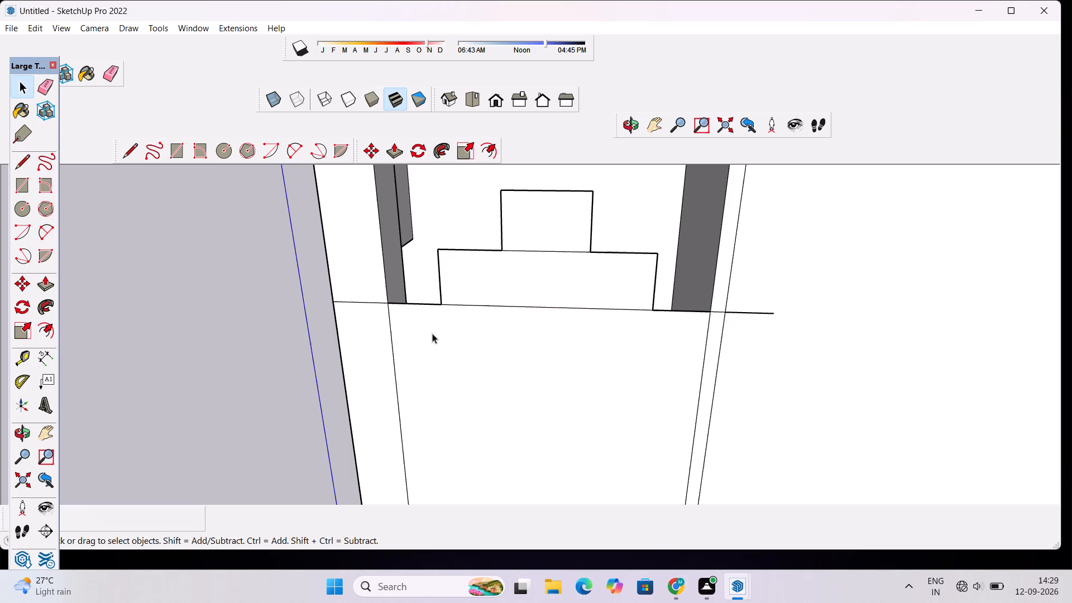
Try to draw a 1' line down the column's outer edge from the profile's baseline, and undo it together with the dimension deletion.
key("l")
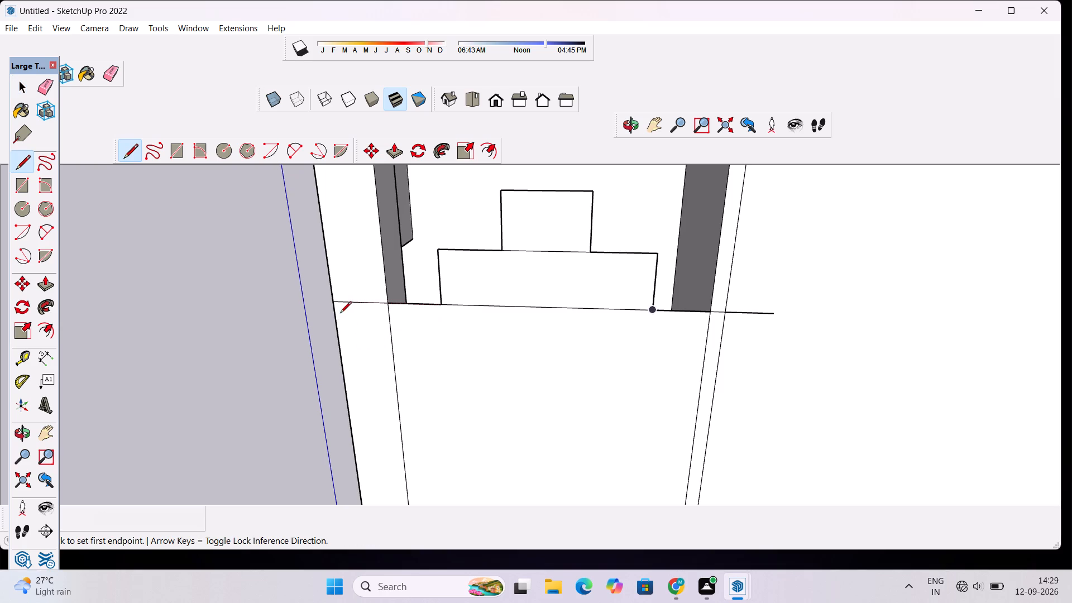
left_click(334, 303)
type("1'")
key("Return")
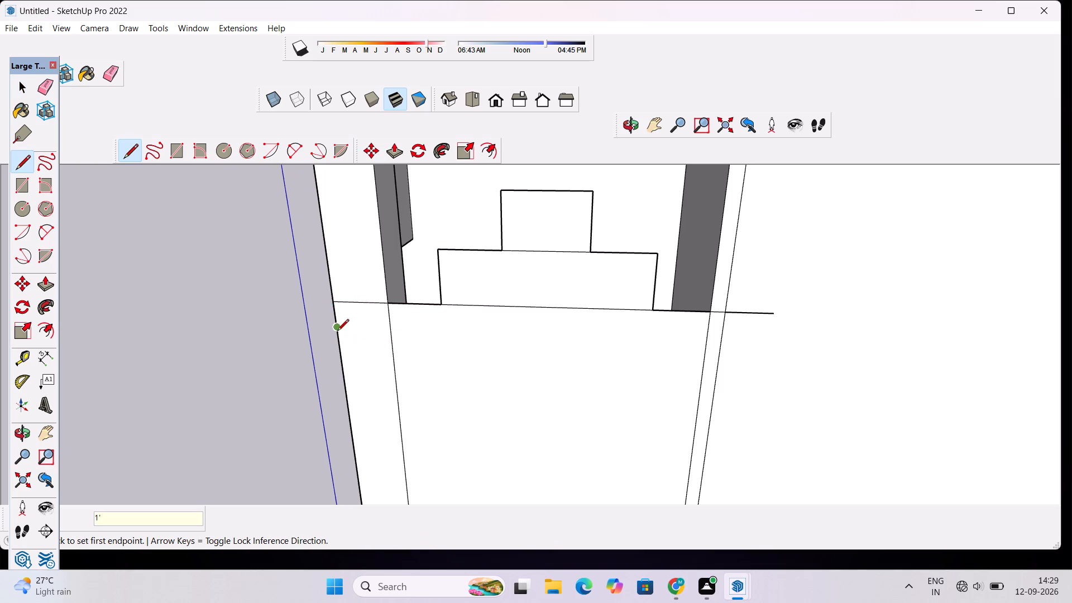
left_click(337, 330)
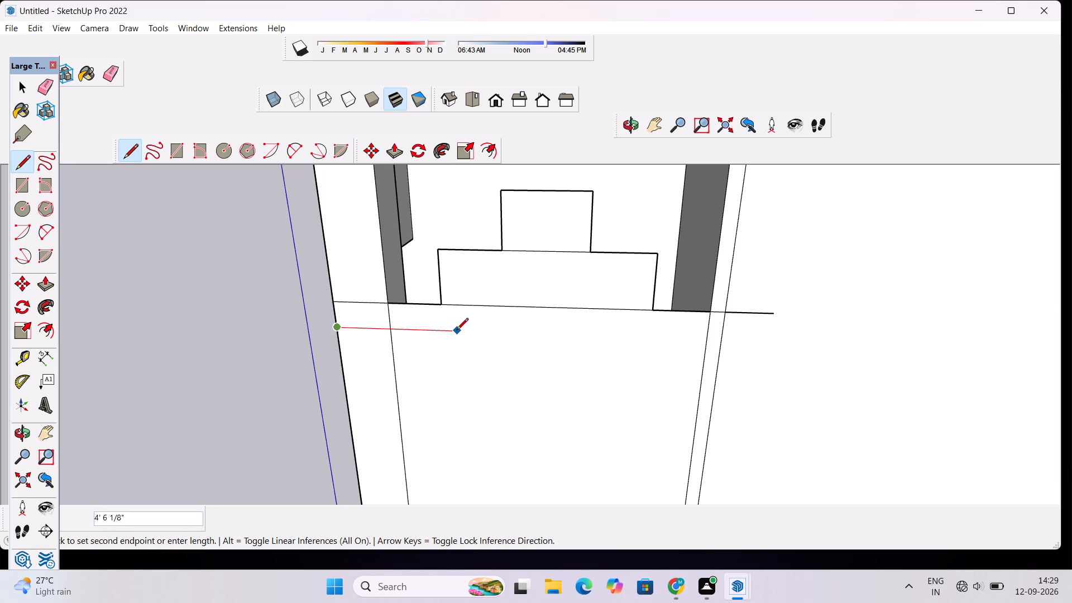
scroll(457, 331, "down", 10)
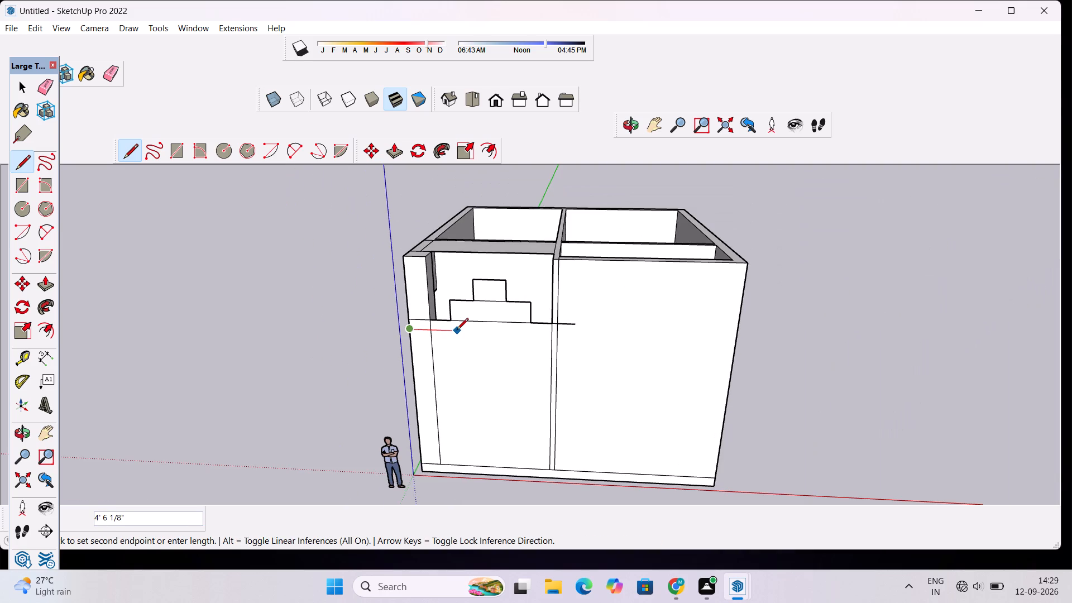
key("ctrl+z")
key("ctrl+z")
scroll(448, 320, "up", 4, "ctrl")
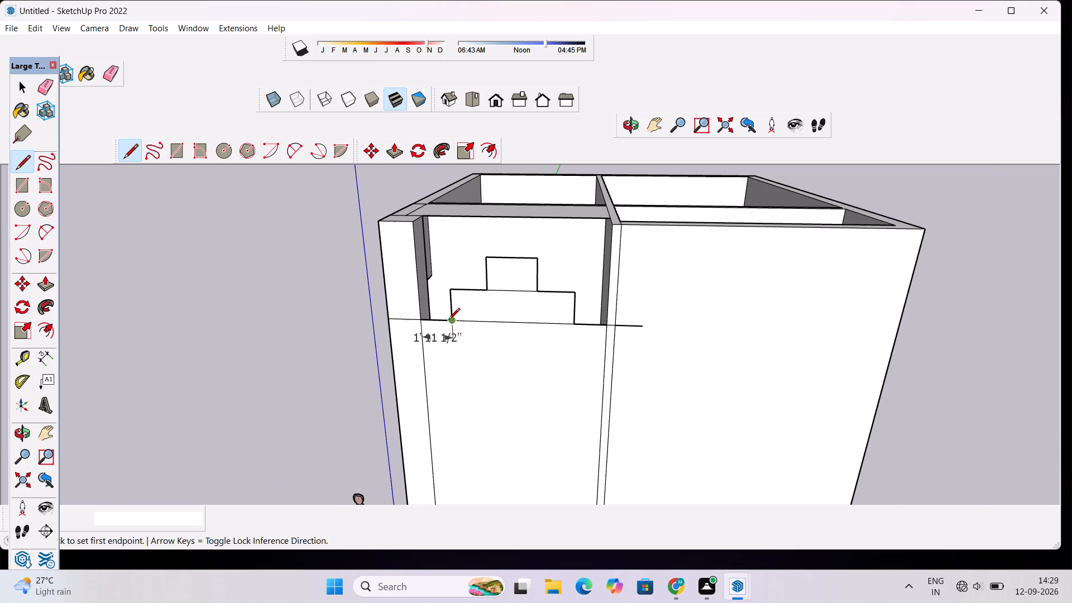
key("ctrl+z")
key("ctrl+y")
Move the lower step's column-side vertical edge 1' outward along the red axis, toward the column.
key("space")
scroll(448, 310, "up", 5)
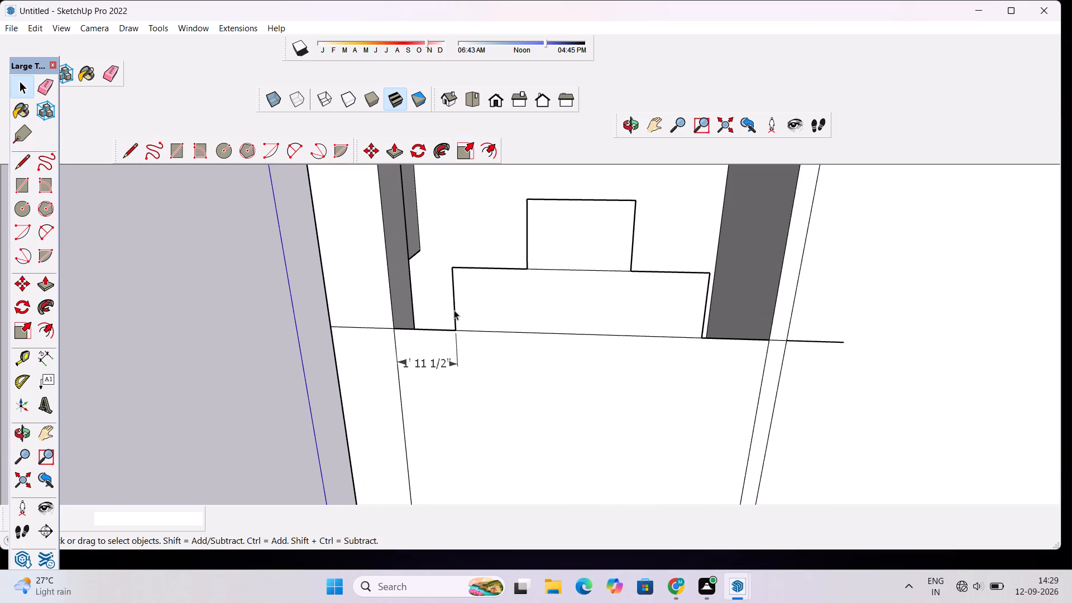
left_click(454, 310)
key("m")
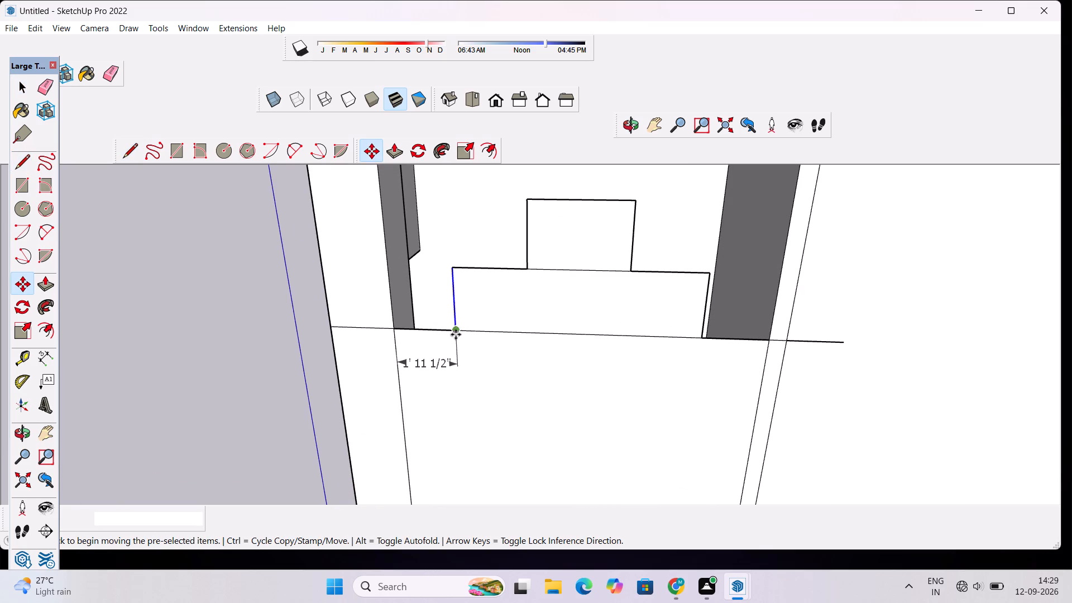
left_click(453, 302)
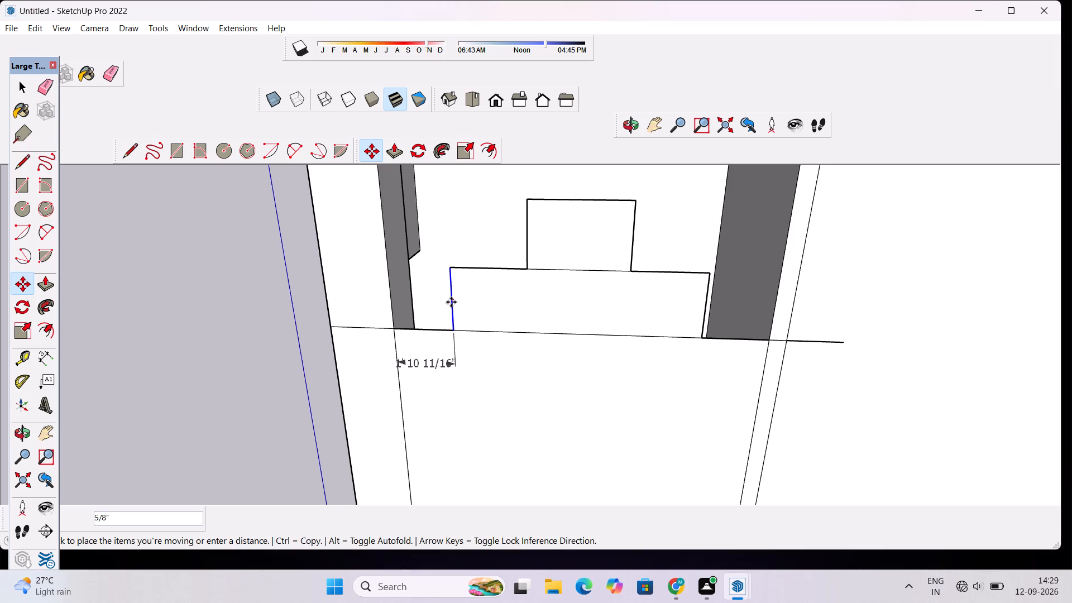
left_click(428, 305)
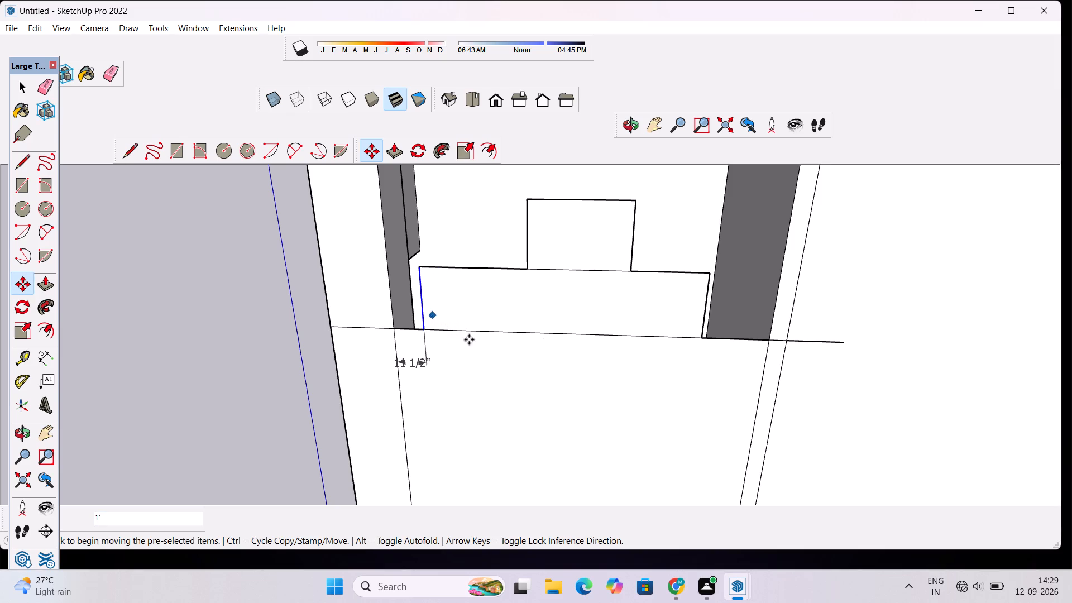
Move the lower step's partition-side vertical edge outward along the red axis, toward the partition.
left_click(706, 309)
key("space")
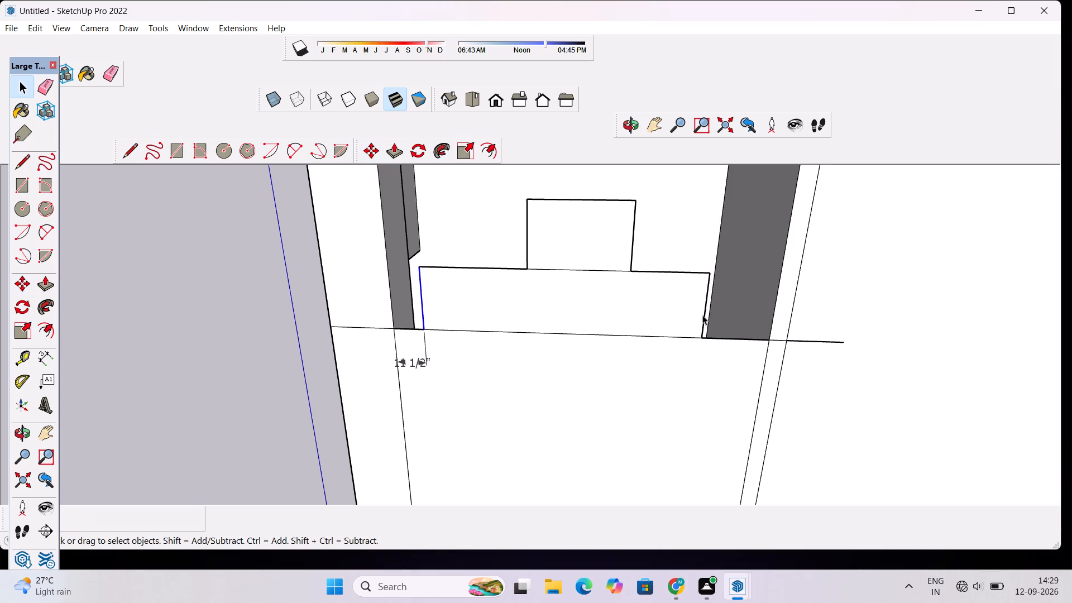
left_click(704, 307)
key("m")
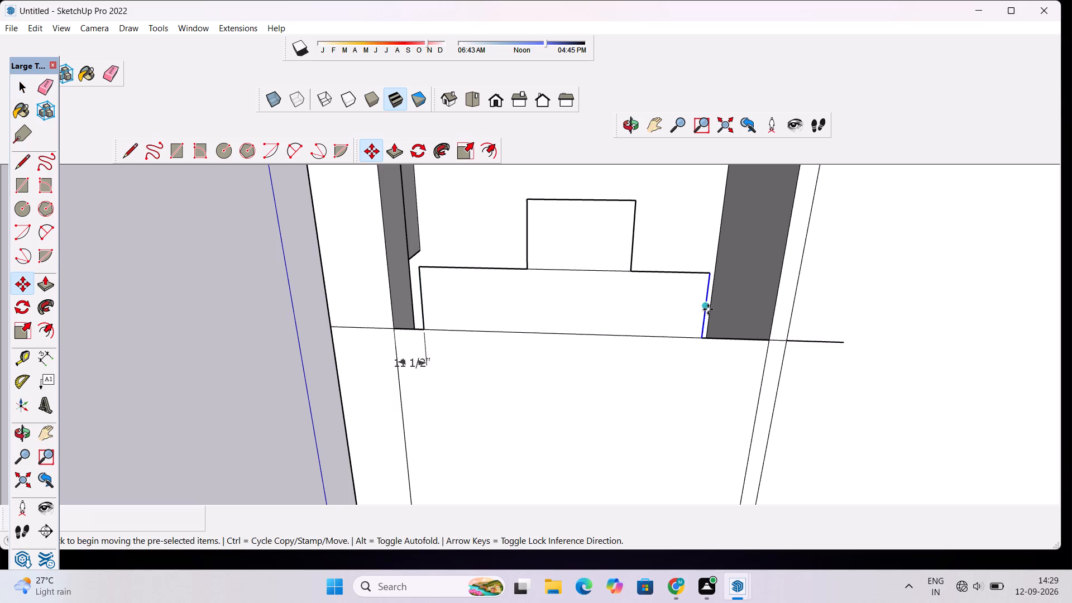
left_click(707, 307)
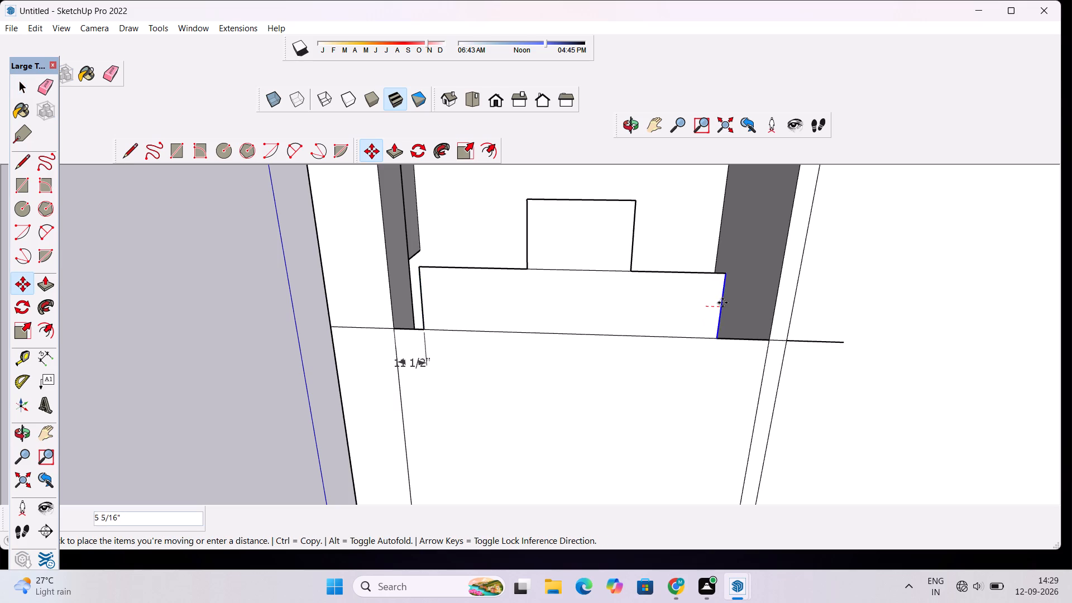
left_click(738, 304)
Examine the widened lower step and its gaps to the column and the partition from the front and at an angle.
scroll(675, 326, "down", 3)
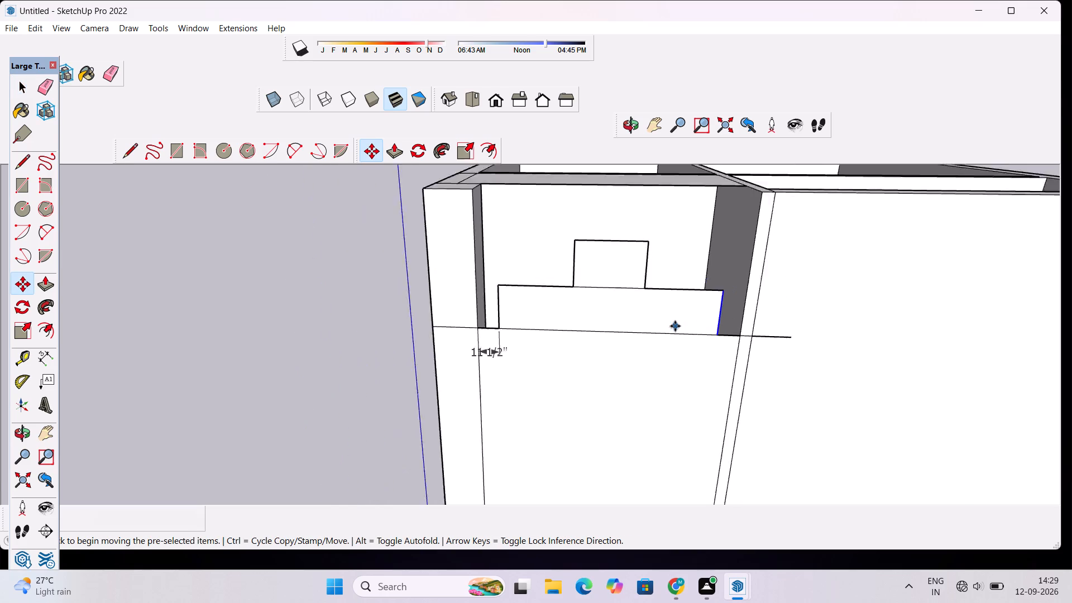
scroll(675, 326, "down", 8)
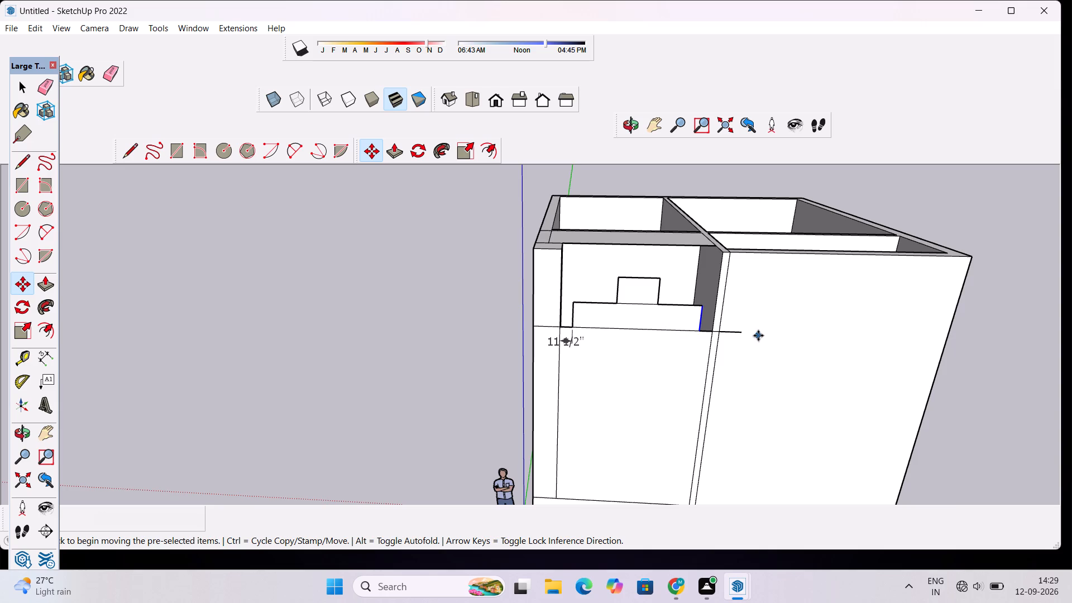
scroll(758, 336, "up", 9)
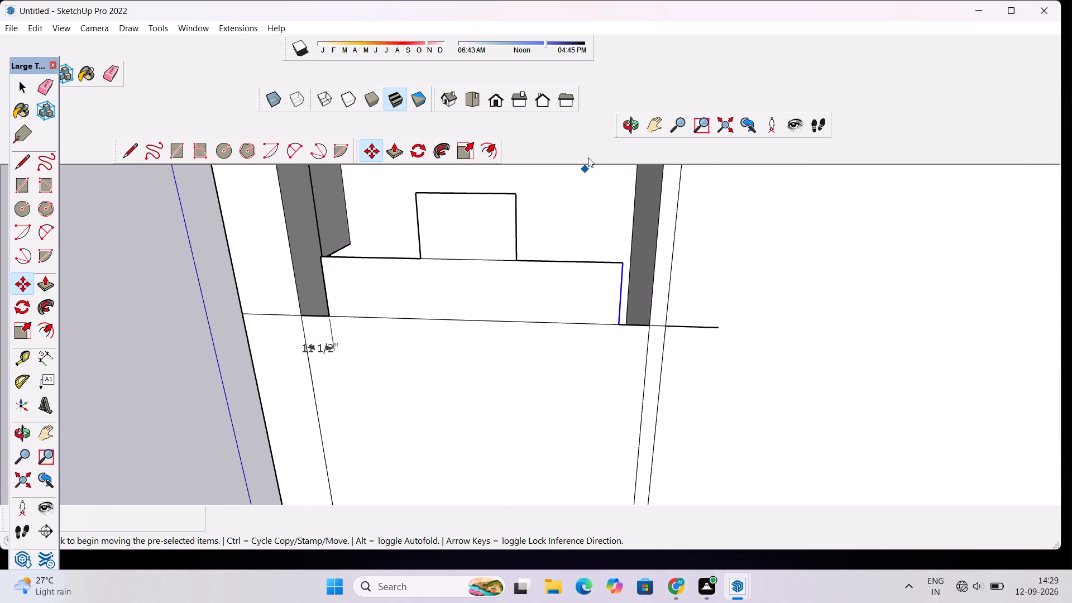
left_click(633, 130)
left_click_drag(615, 397, 629, 295)
scroll(629, 295, "down", 5)
left_click_drag(629, 295, 636, 333)
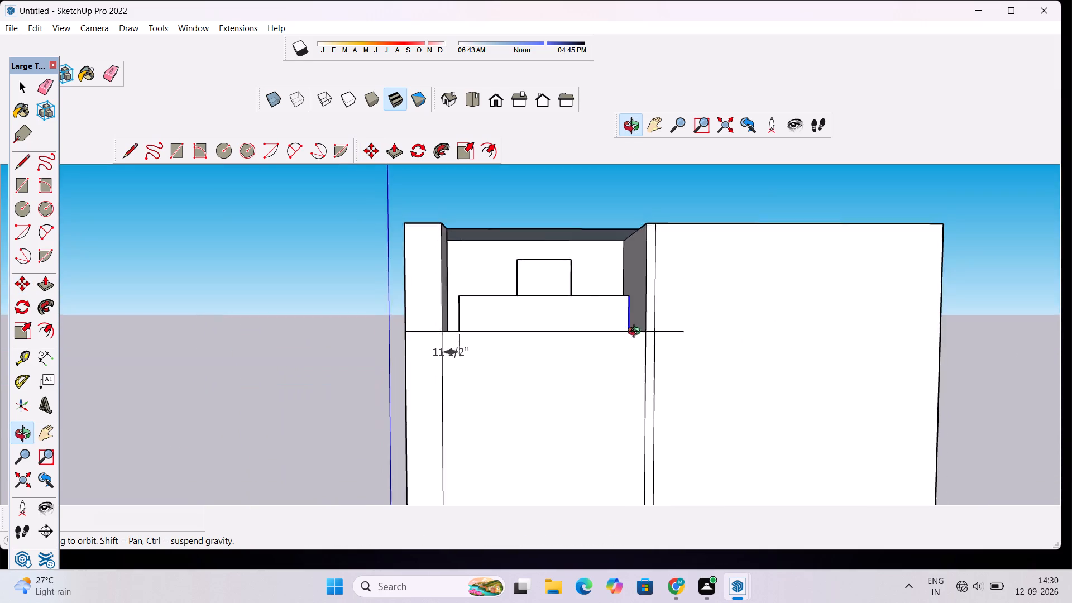
left_click_drag(636, 333, 639, 338)
scroll(583, 353, "up", 4)
left_click_drag(422, 342, 446, 380)
scroll(401, 338, "up", 7)
scroll(625, 305, "down", 8)
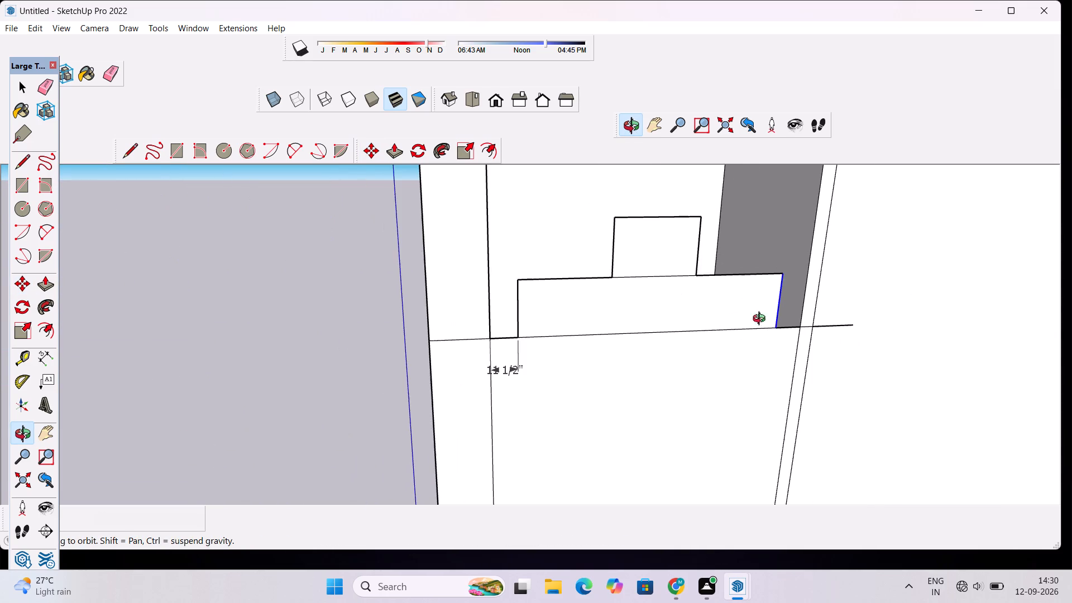
left_click_drag(813, 355, 649, 322)
left_click_drag(649, 322, 793, 322)
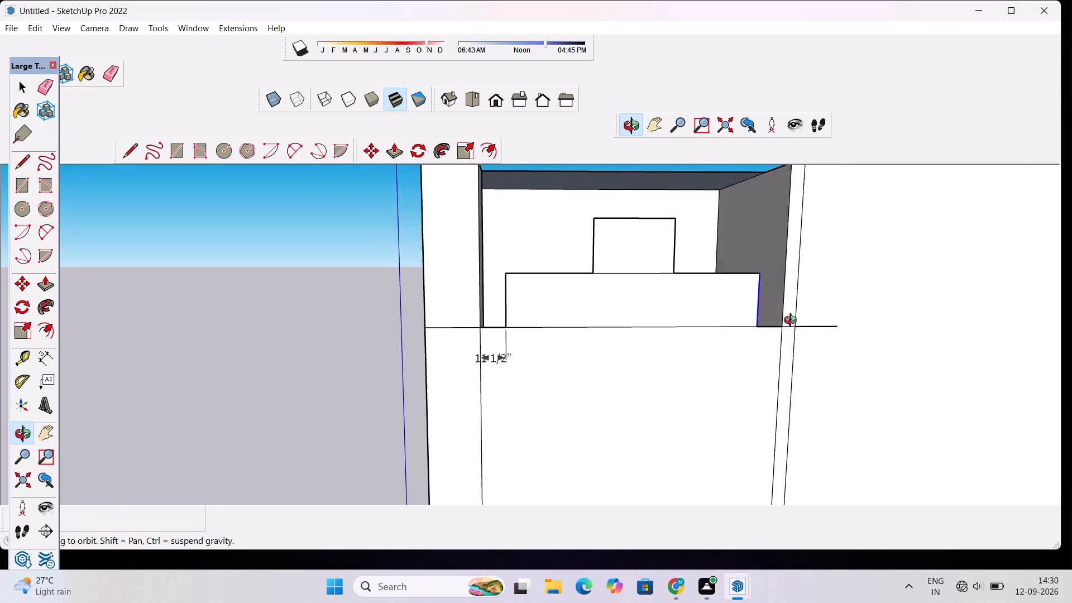
Move the lower step's partition-side vertical edge about 2" farther along the red axis, toward the partition.
left_click_drag(793, 322, 607, 359)
scroll(772, 362, "up", 3)
key("m")
scroll(751, 385, "up", 1)
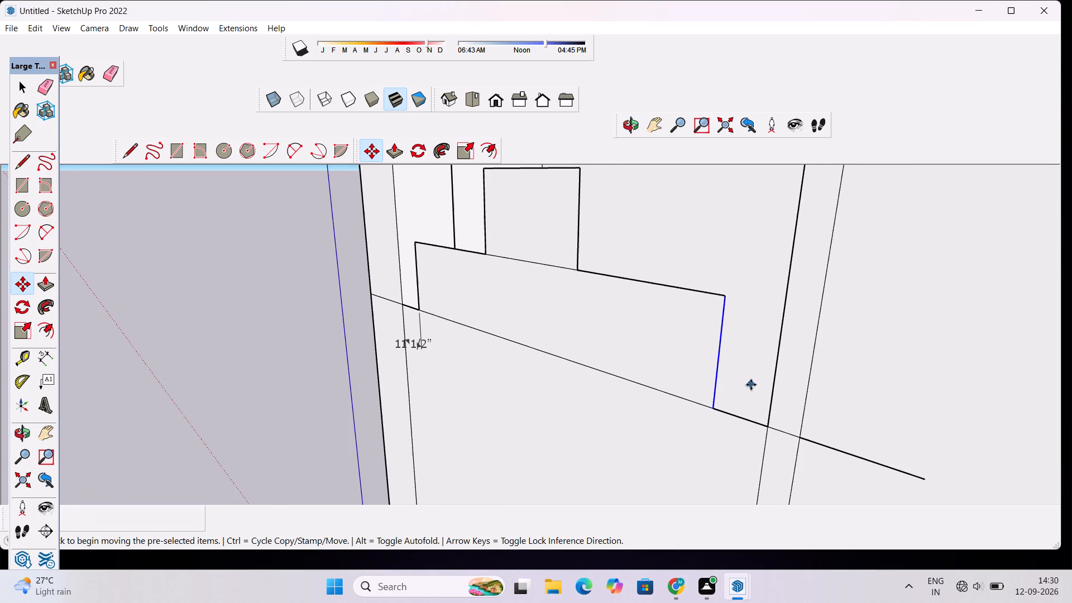
left_click(716, 355)
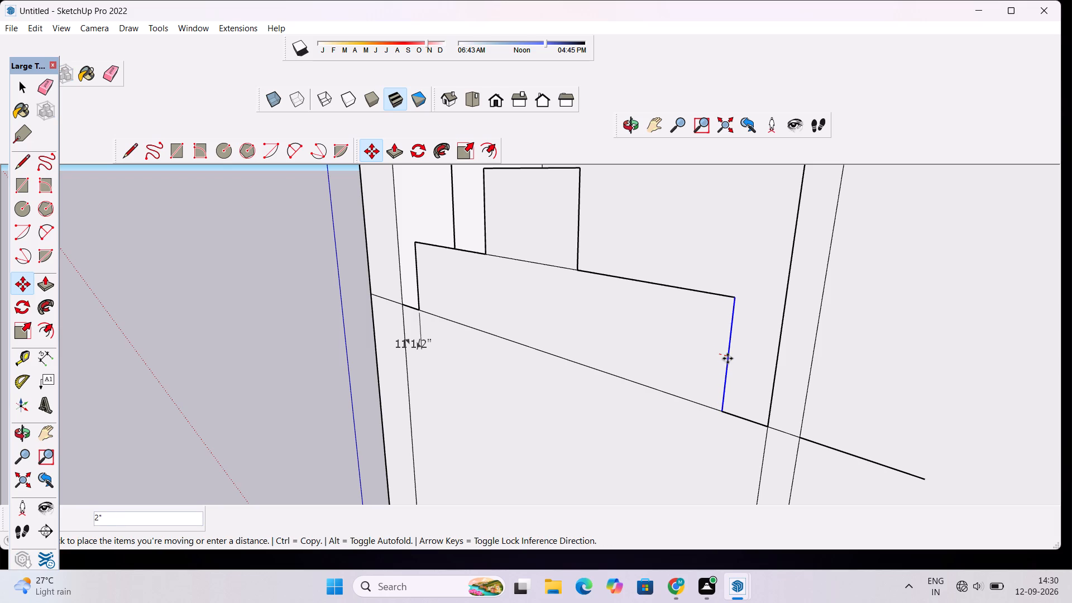
left_click(728, 358)
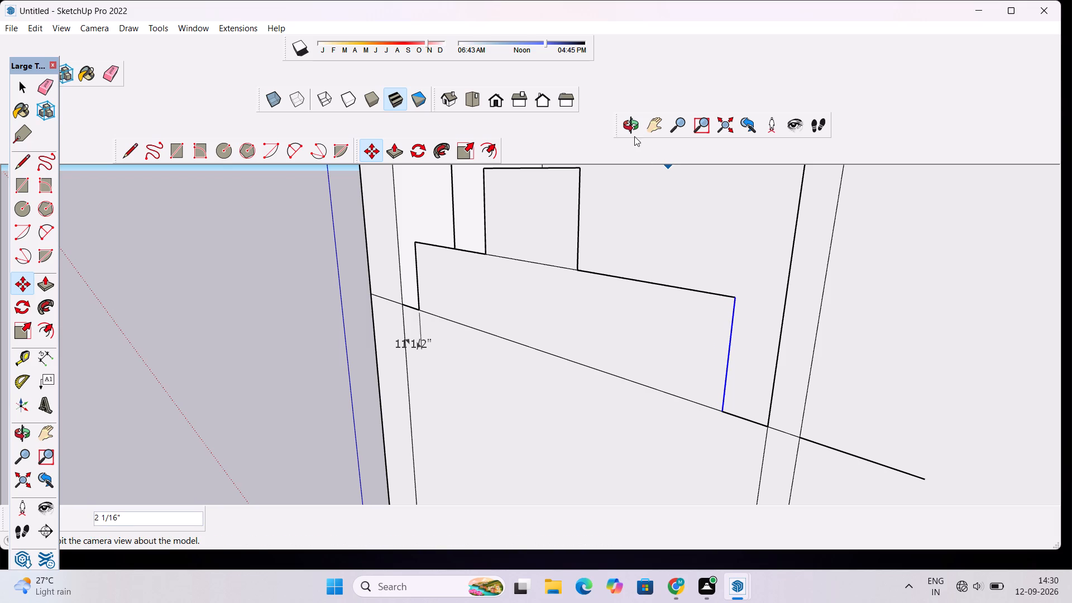
Delete the dimension marking the gap between the column and the lower step's column-side edge.
left_click(634, 134)
left_click_drag(633, 336, 763, 314)
scroll(769, 318, "down", 4)
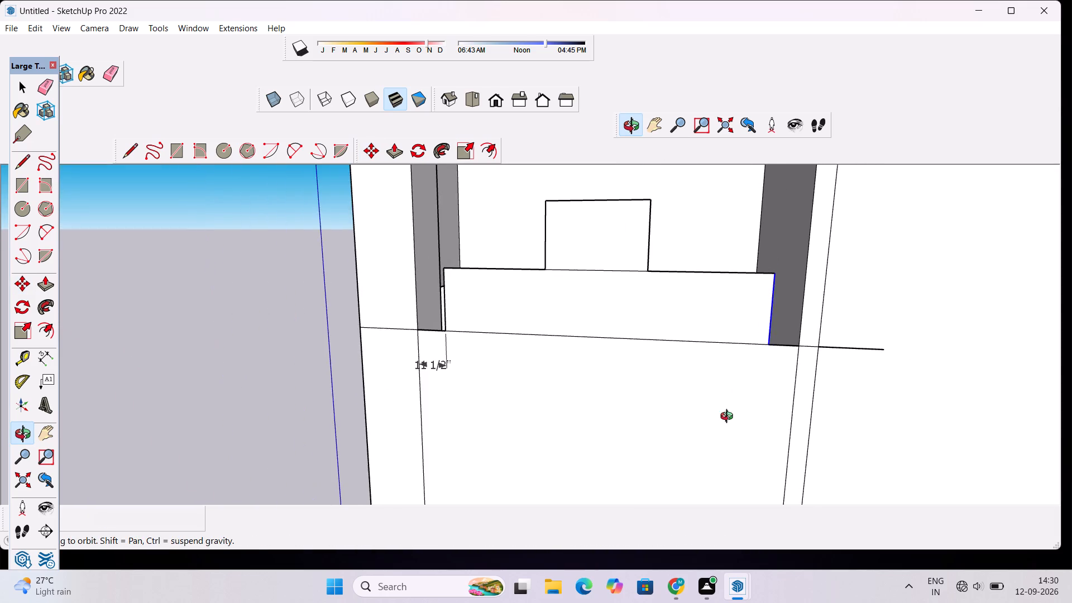
left_click_drag(729, 418, 757, 360)
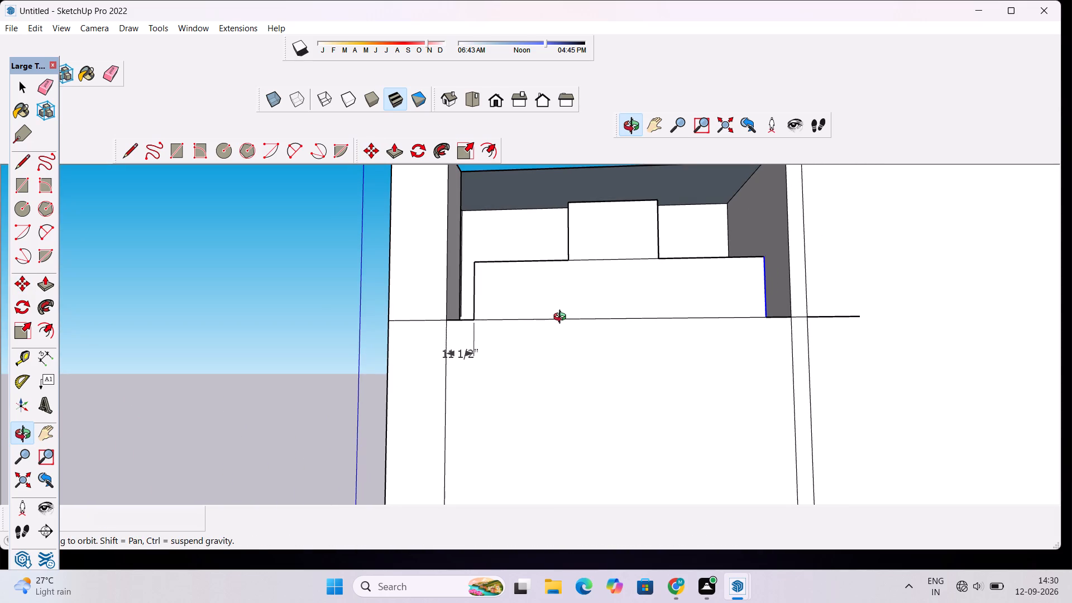
left_click_drag(562, 318, 562, 349)
scroll(538, 363, "up", 3)
left_click_drag(535, 361, 537, 378)
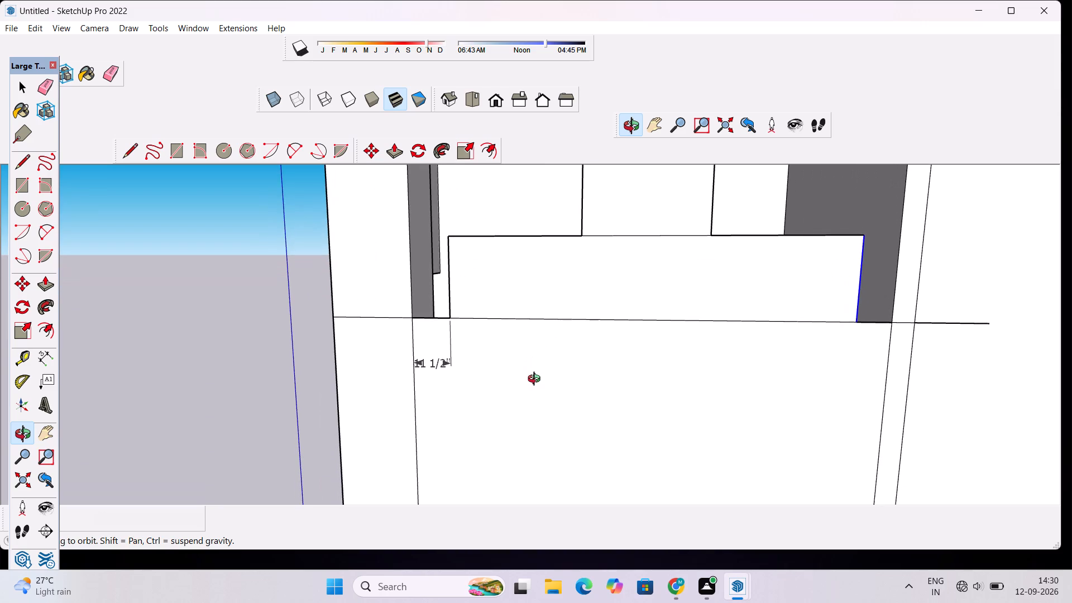
key("space")
left_click(444, 363)
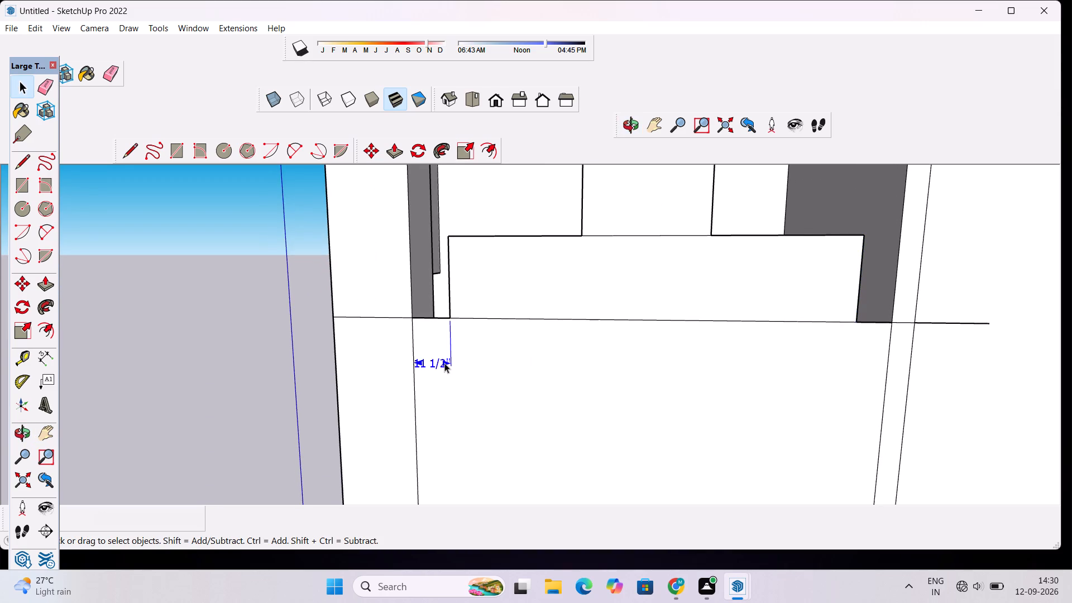
key("Delete")
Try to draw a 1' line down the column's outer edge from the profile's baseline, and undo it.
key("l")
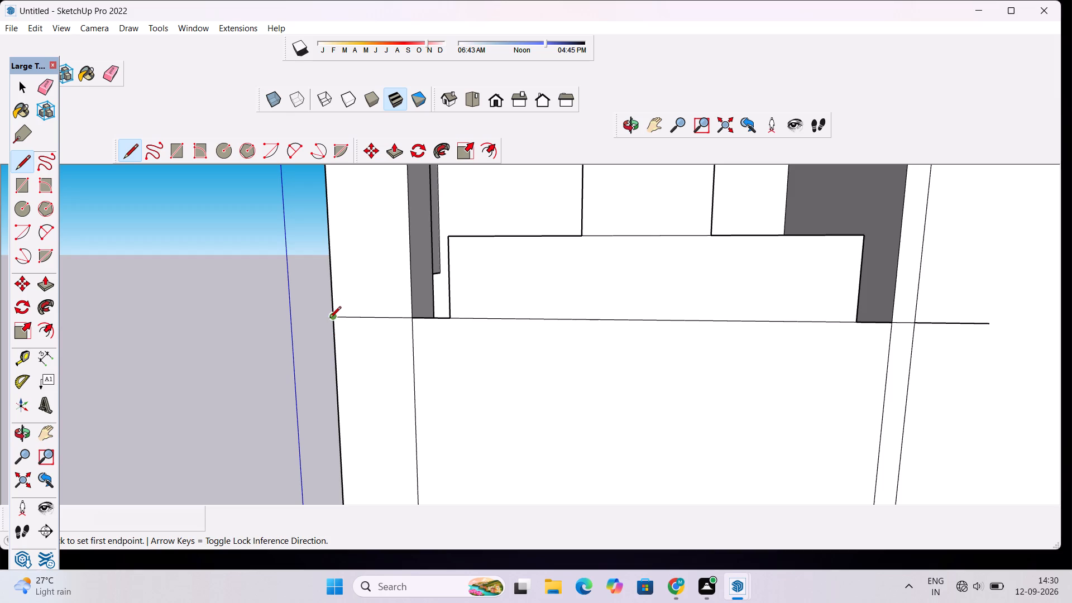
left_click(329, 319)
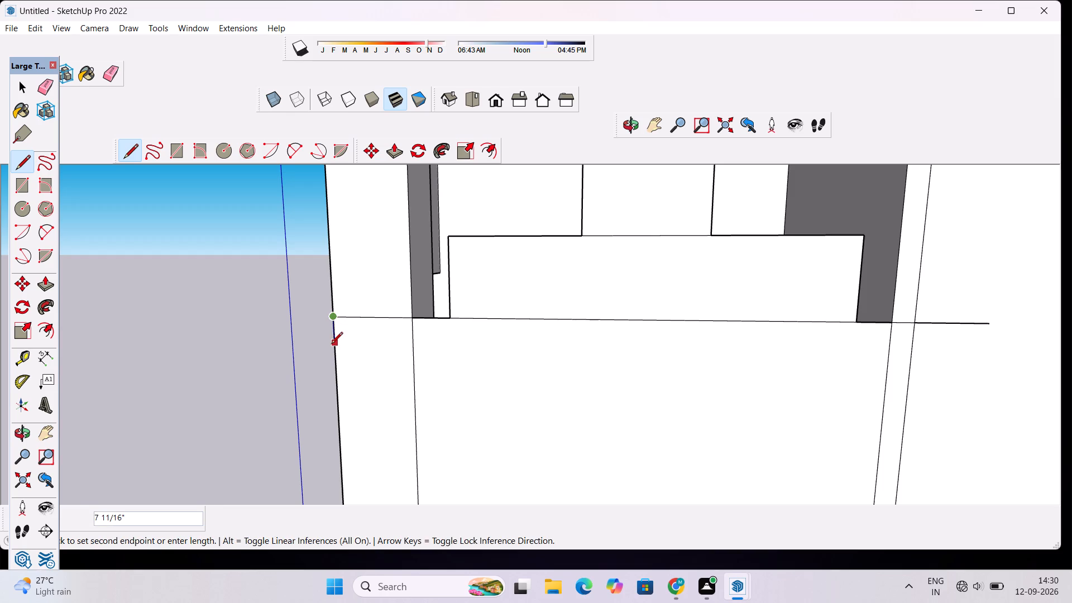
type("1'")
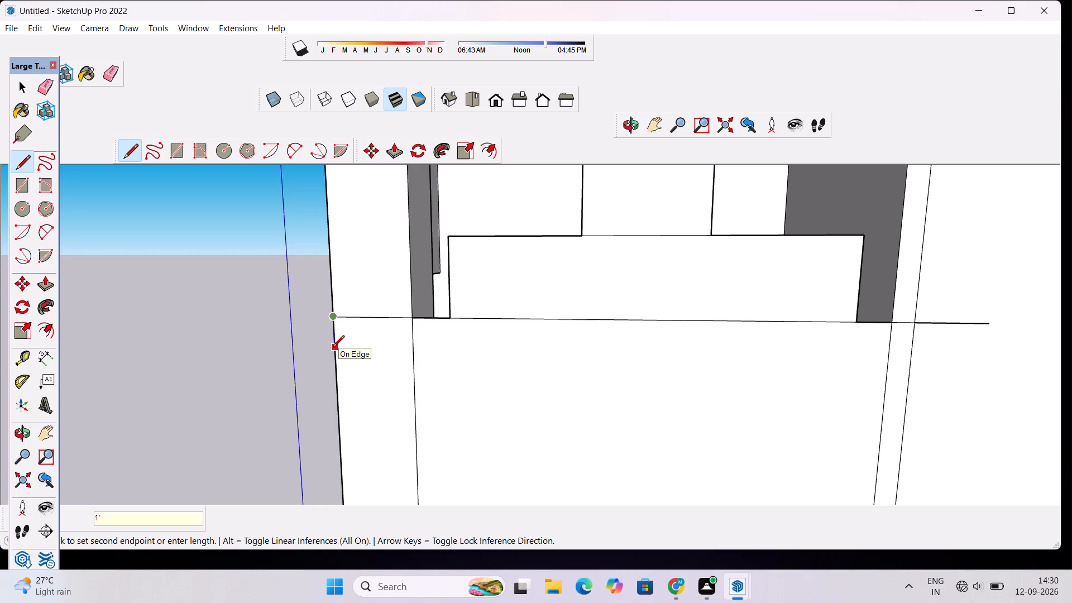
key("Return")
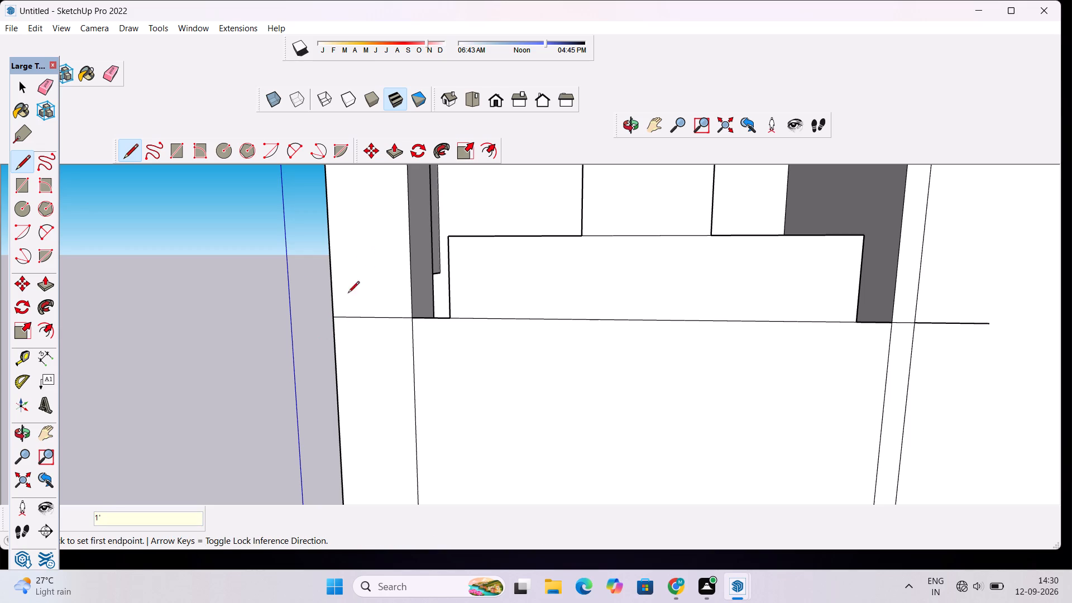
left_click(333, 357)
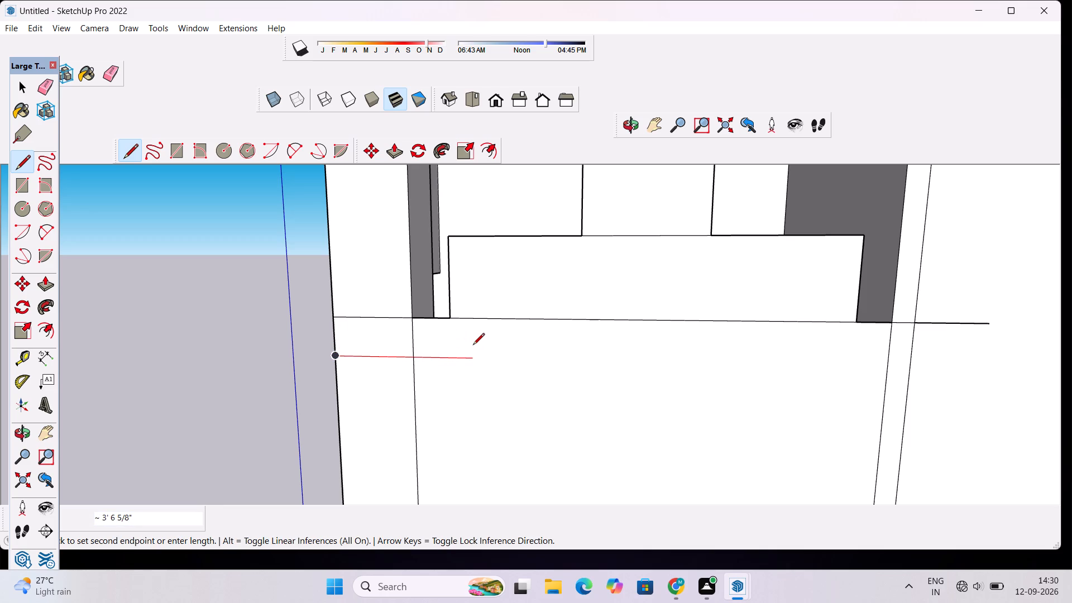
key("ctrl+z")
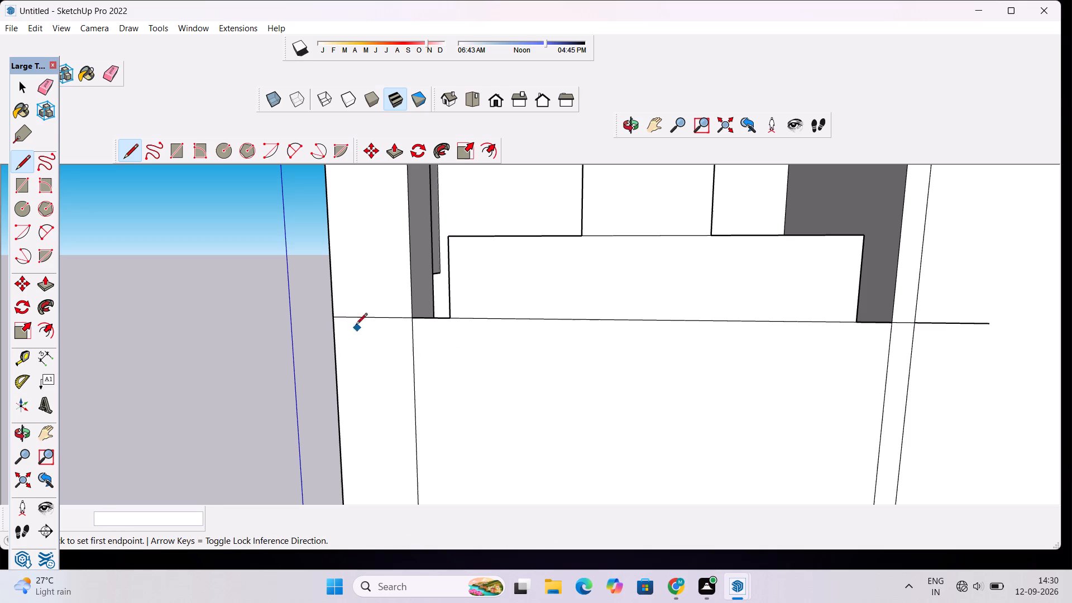
Draw a 9" line down the column's outer edge, starting at the end of the profile's baseline.
left_click(332, 319)
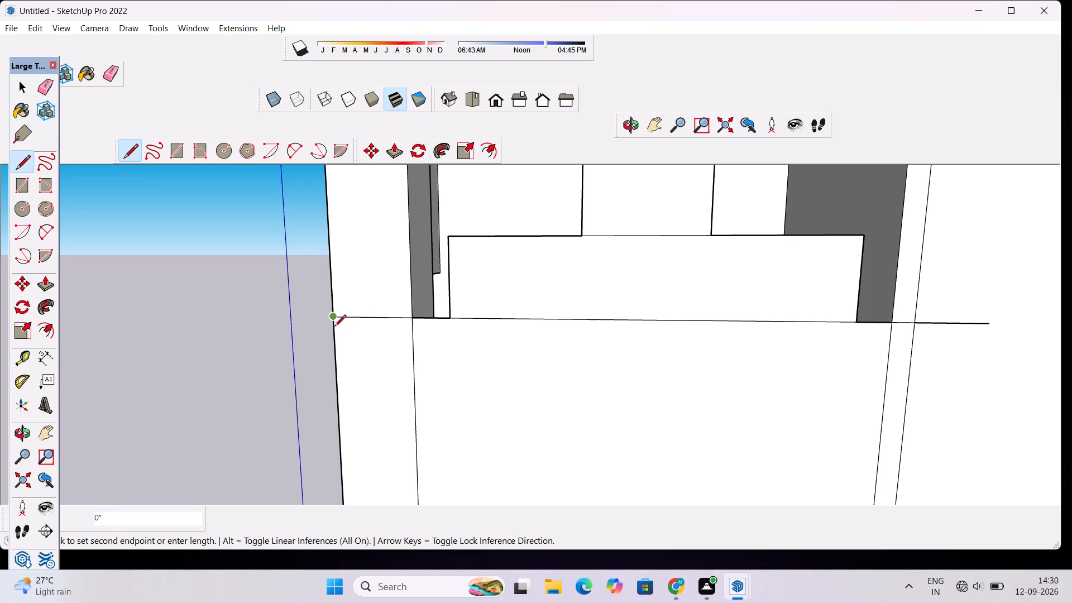
key("9")
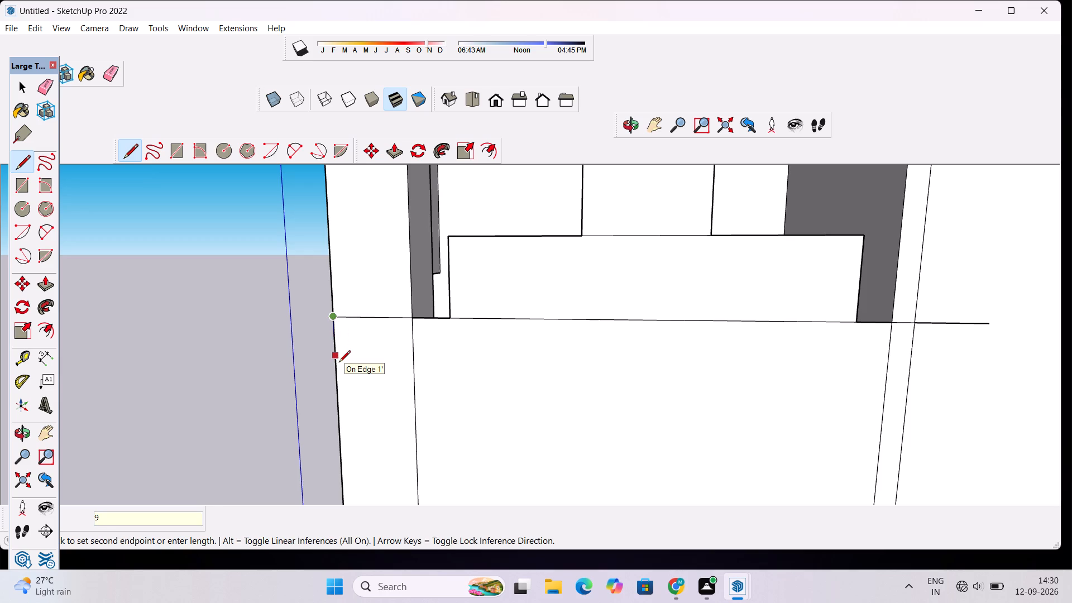
key("shift+quotedbl")
key("Return")
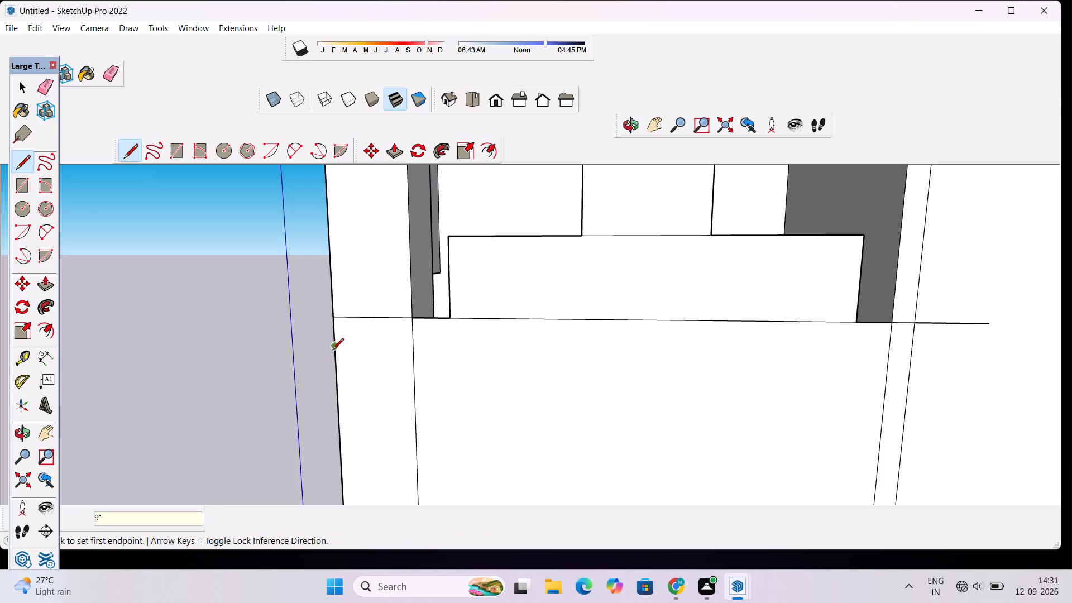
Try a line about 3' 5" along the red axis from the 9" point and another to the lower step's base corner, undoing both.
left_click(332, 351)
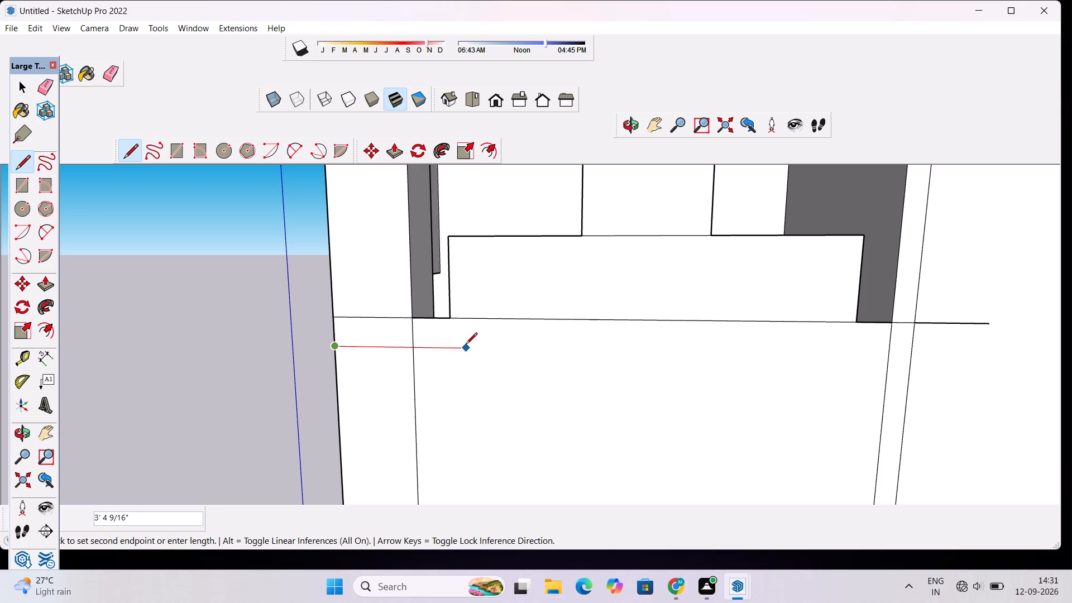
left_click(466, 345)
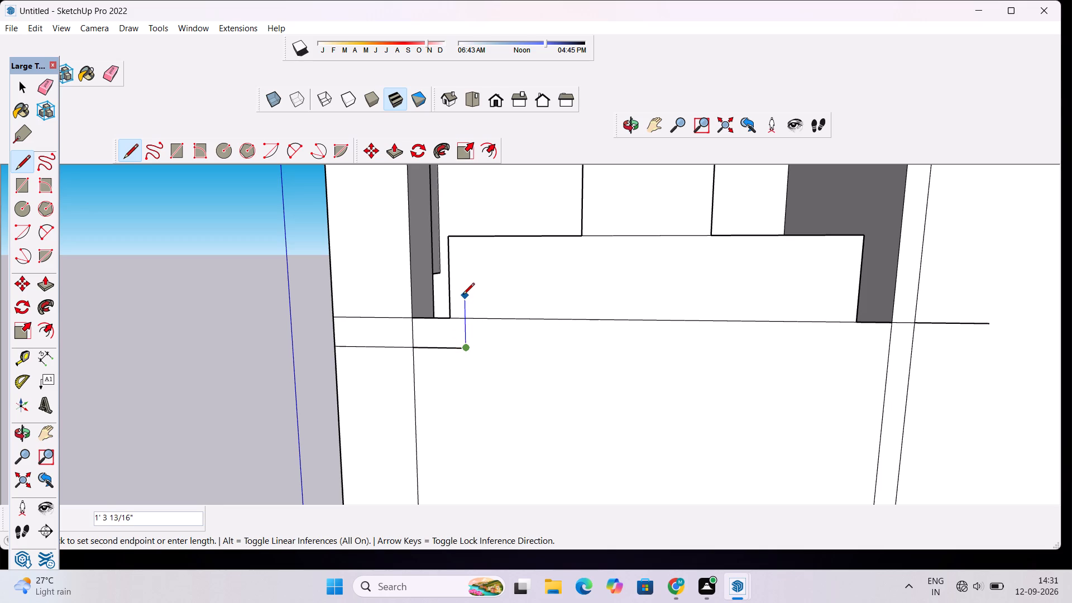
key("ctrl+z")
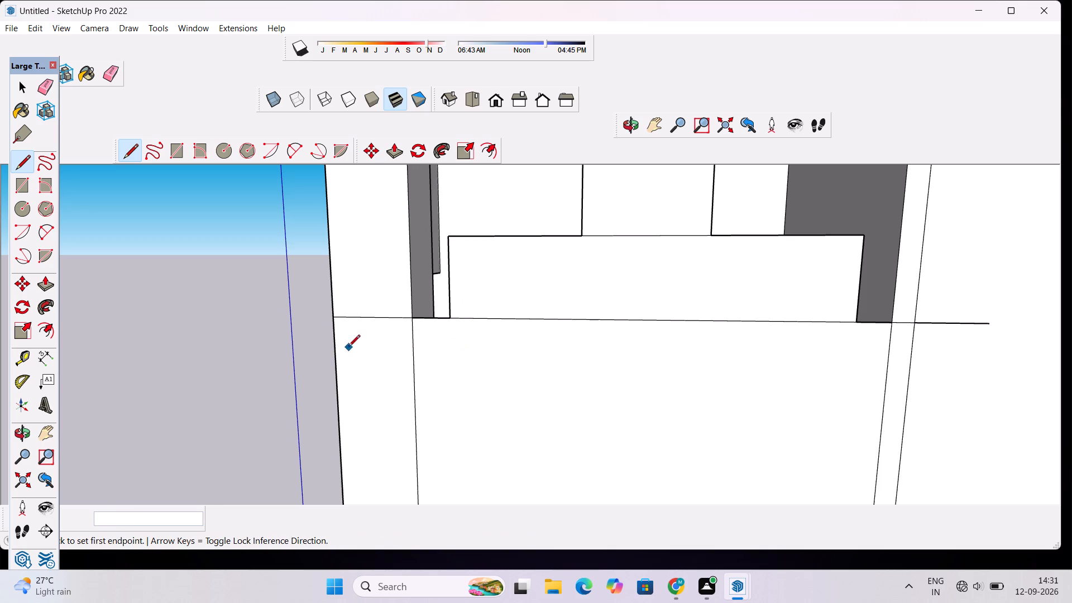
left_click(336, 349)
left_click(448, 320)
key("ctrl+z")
Draw a 3' line along the red axis from the 9" point, ending directly below the lower step's column-side corner.
left_click(336, 346)
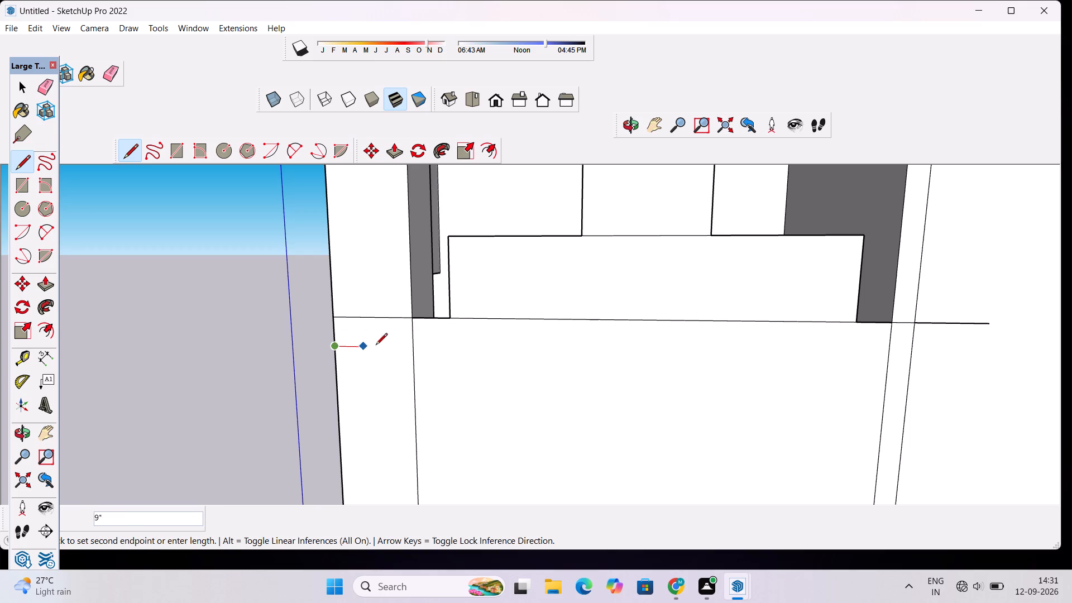
left_click(450, 348)
left_click(450, 350)
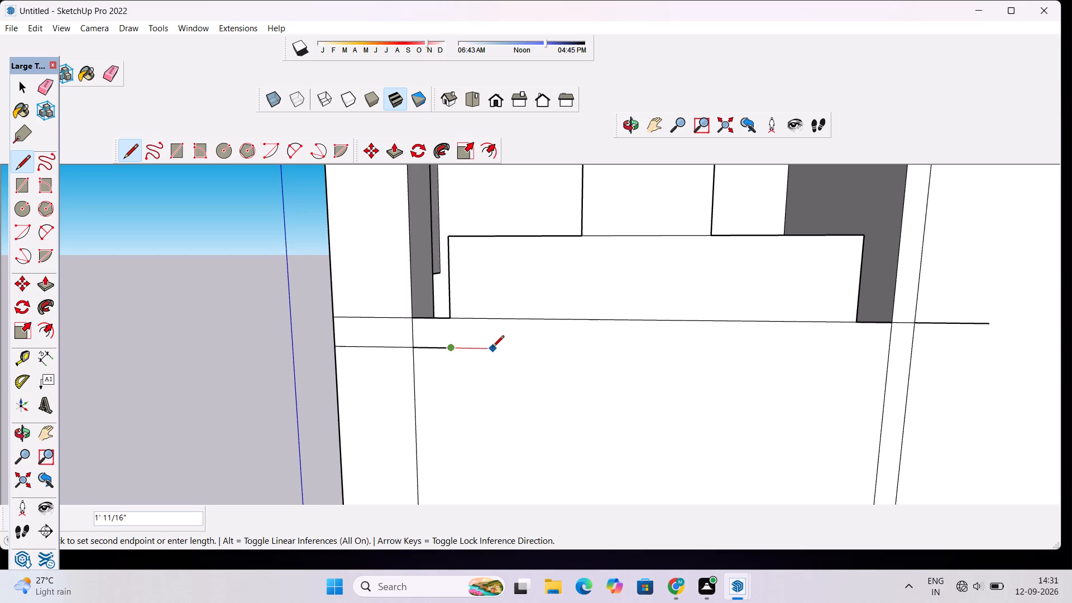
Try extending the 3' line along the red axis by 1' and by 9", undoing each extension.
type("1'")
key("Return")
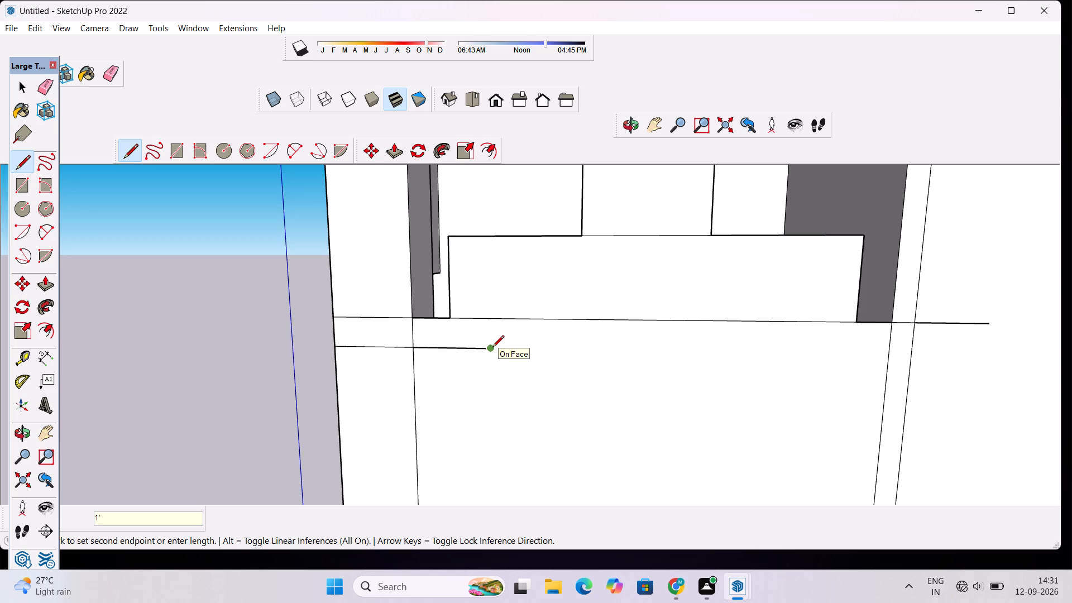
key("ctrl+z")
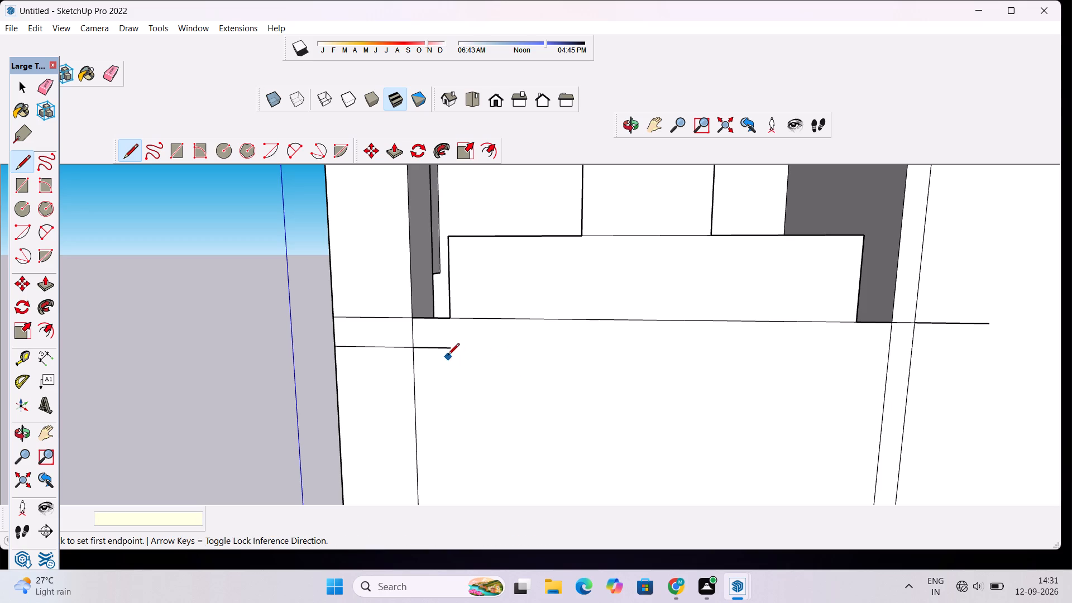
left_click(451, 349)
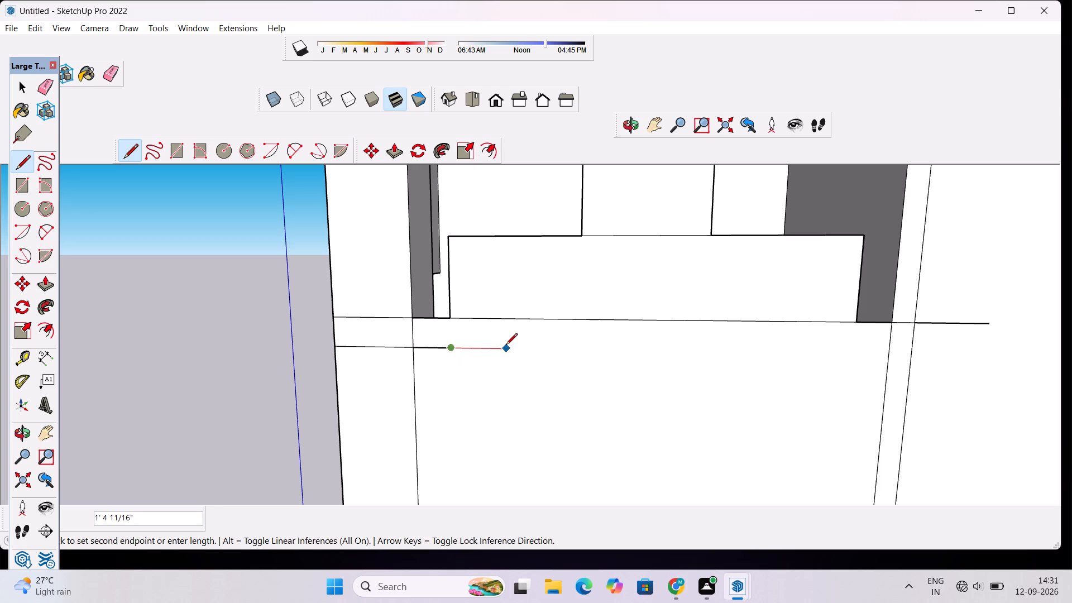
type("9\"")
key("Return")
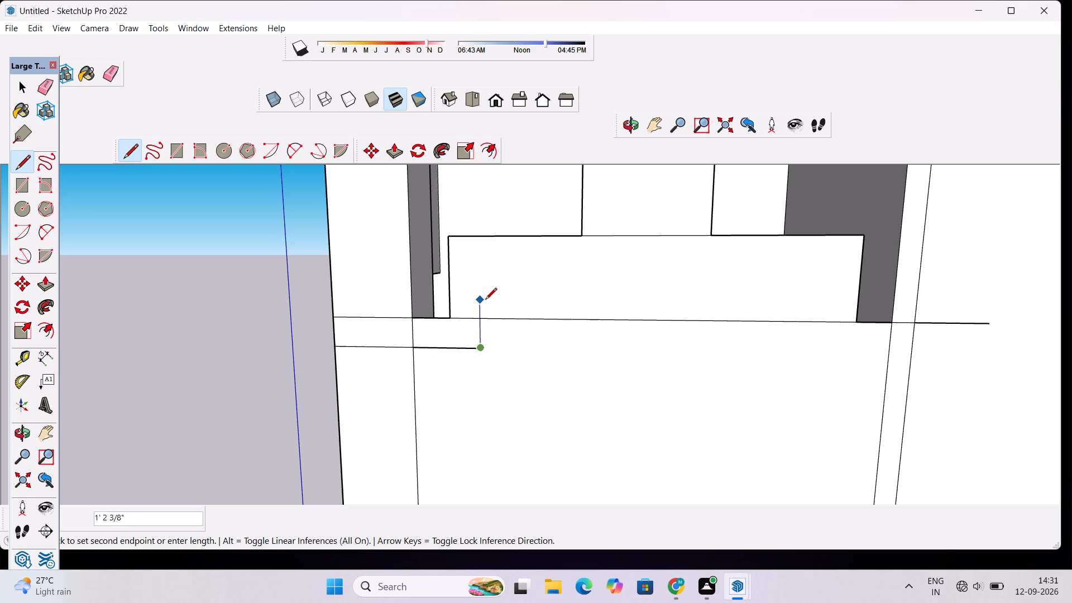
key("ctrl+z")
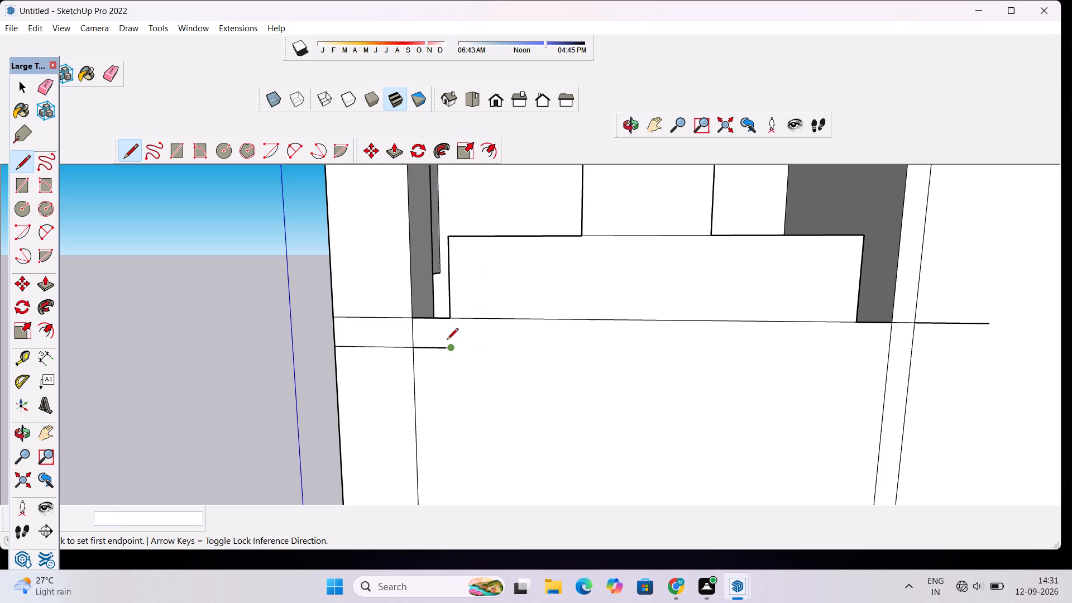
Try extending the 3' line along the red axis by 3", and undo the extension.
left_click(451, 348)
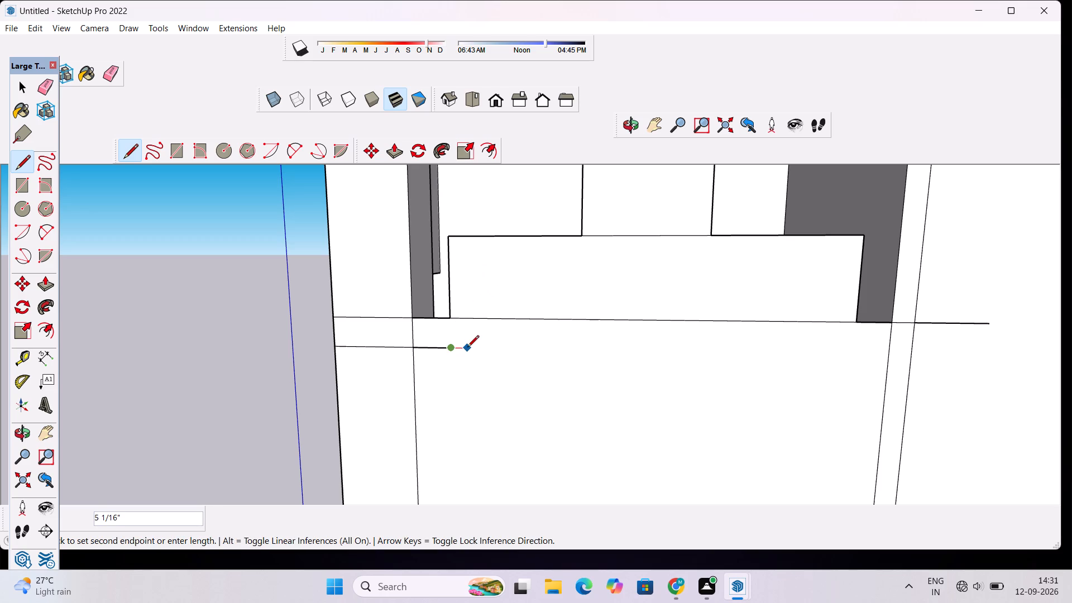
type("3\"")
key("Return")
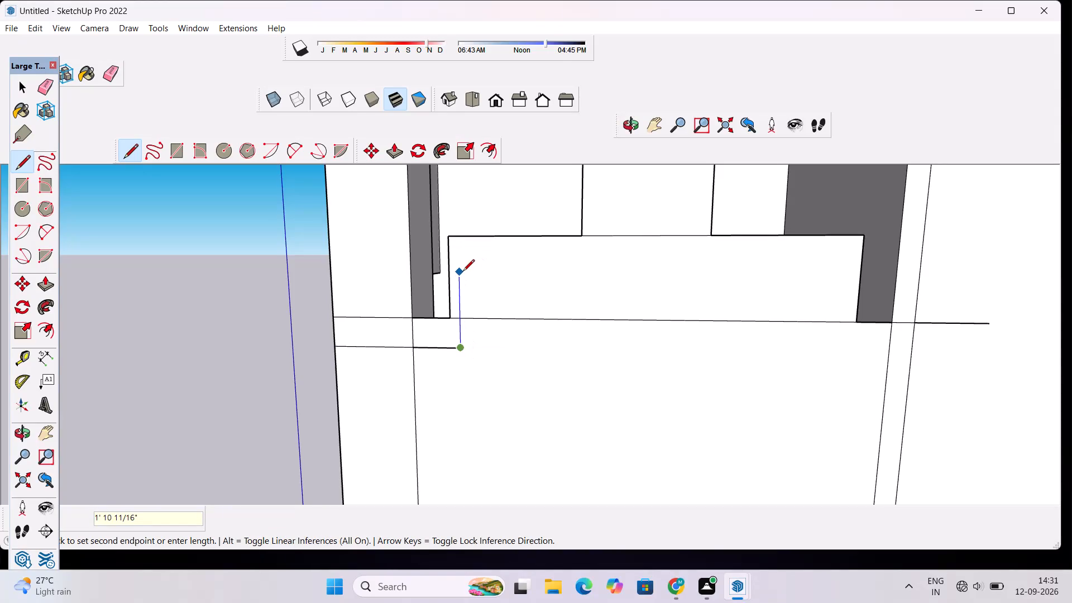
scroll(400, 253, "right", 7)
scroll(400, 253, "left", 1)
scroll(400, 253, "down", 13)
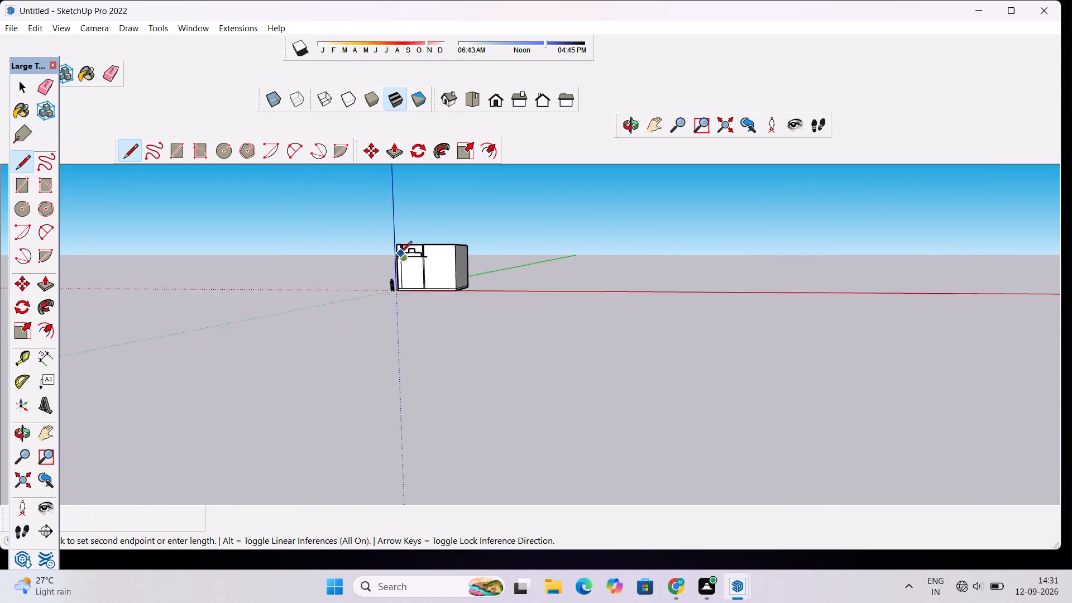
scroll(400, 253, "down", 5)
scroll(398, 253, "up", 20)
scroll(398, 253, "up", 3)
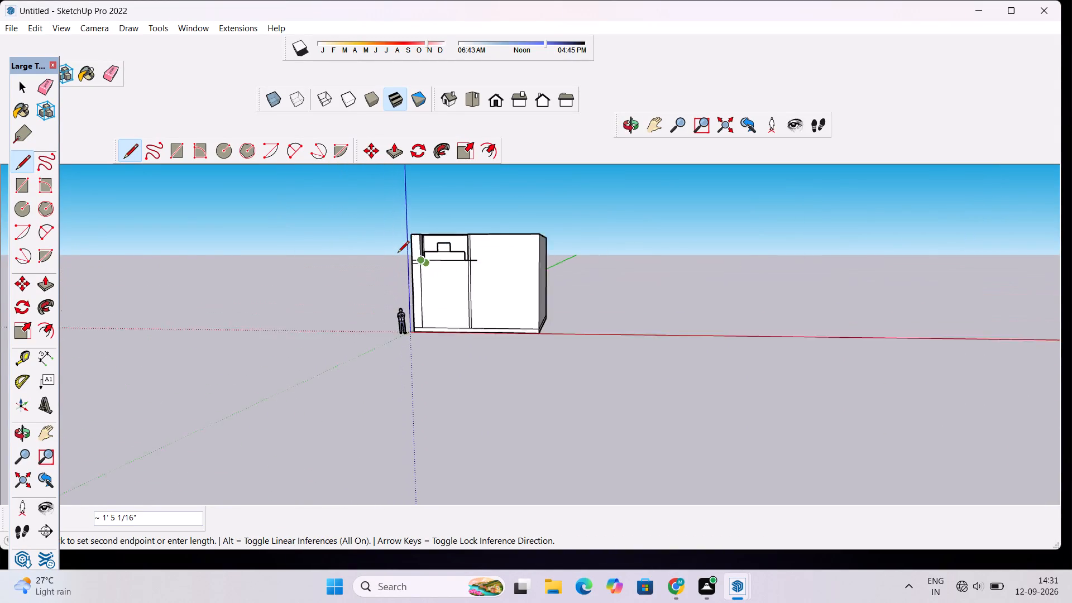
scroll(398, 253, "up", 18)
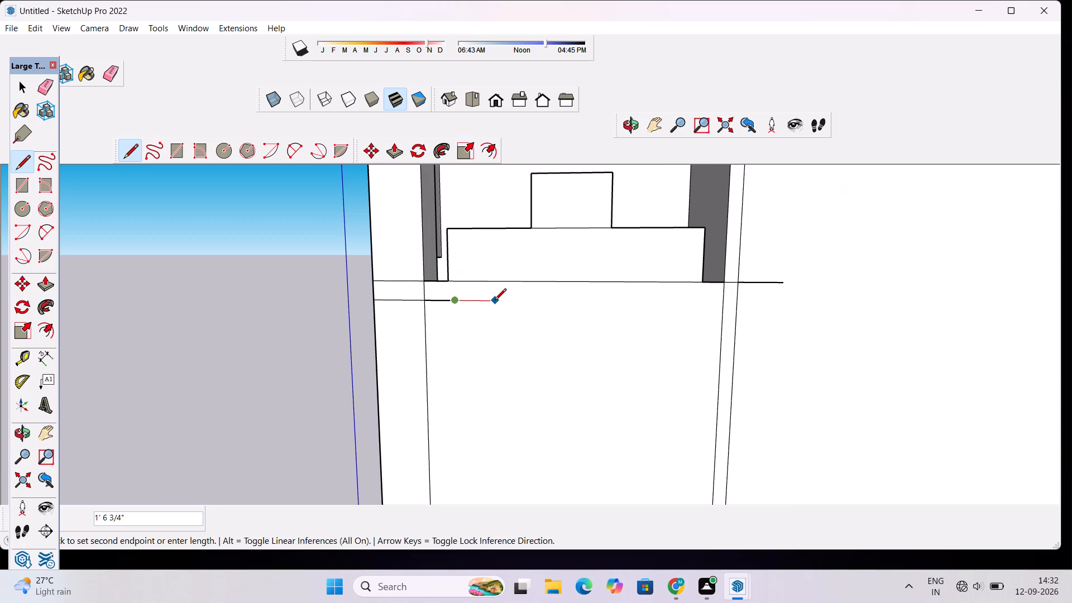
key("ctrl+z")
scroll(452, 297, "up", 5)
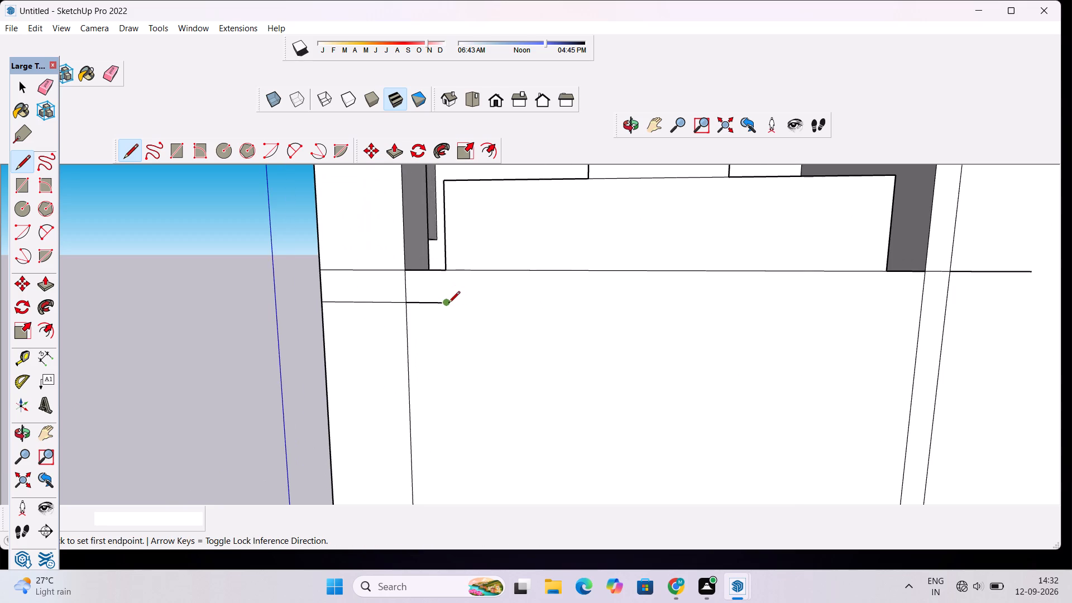
Extend the 3' line by 5" along the red axis, and draw a vertical line about 2' 2" up from its end.
left_click(447, 303)
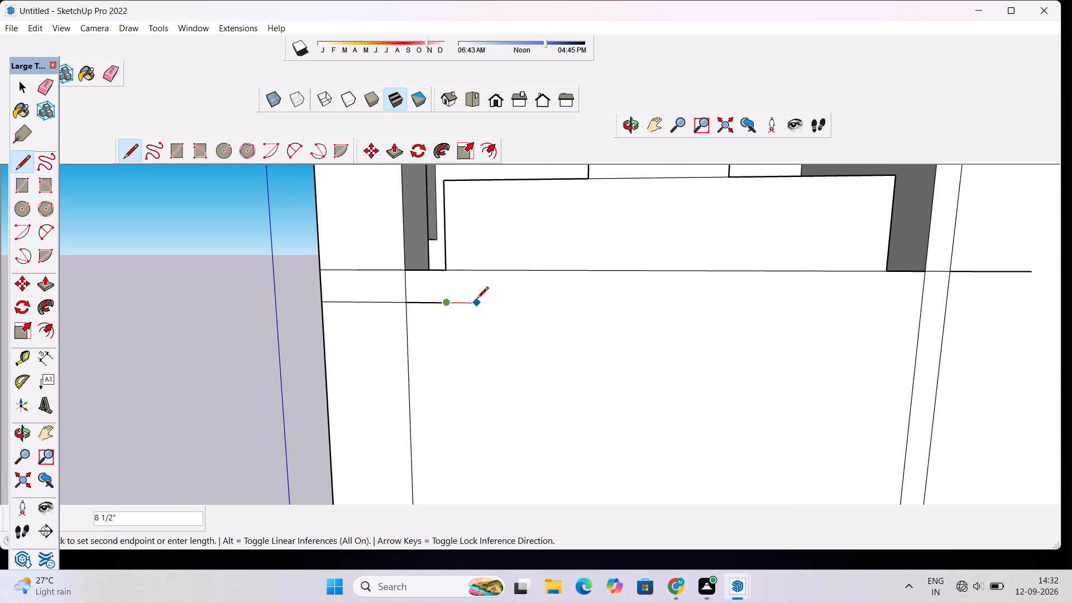
type("5\"")
key("Return")
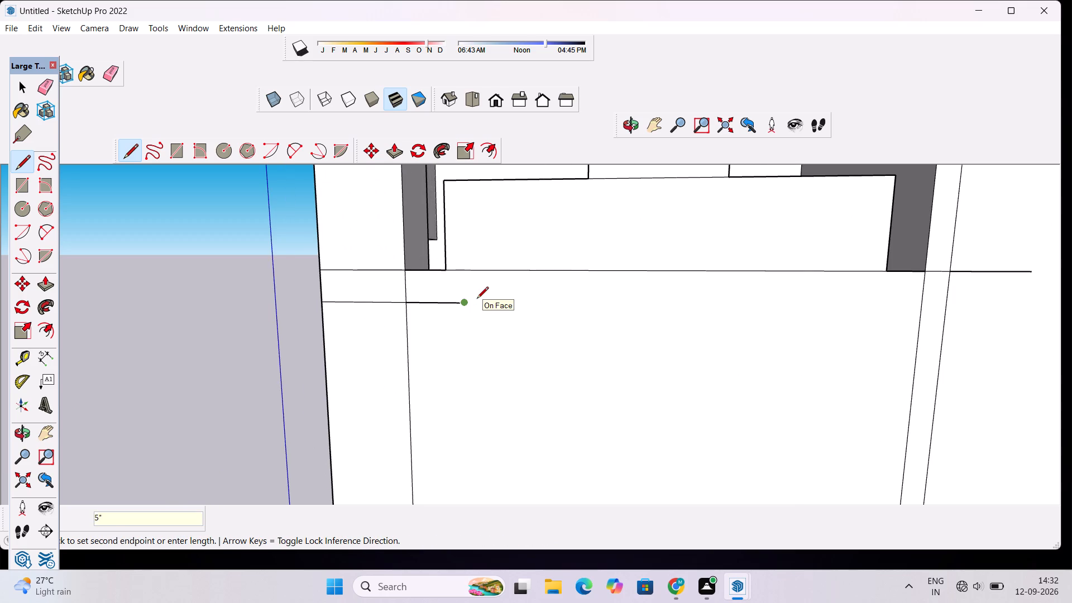
left_click(460, 206)
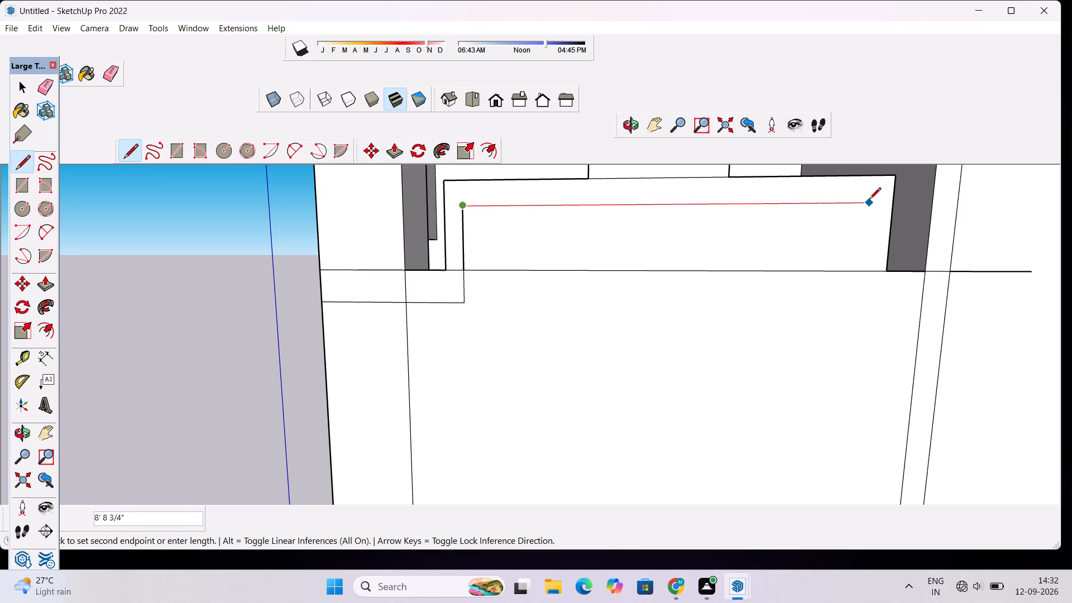
key("space")
Draw a 9" line down from the base line's free right end and a line back to below the lower step's right base corner.
scroll(596, 252, "down", 6)
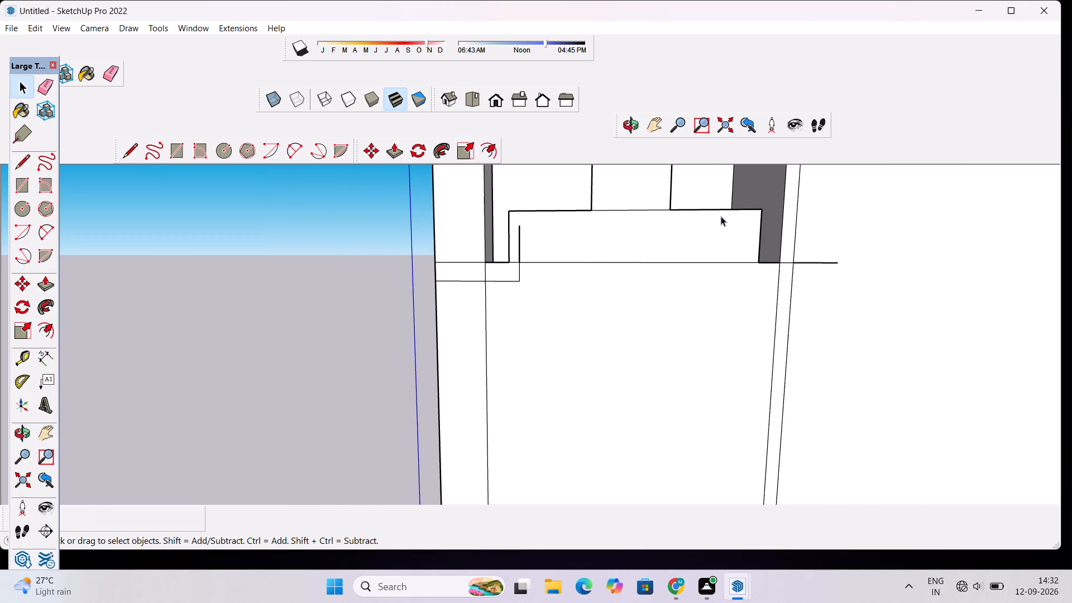
left_click(628, 125)
left_click(650, 128)
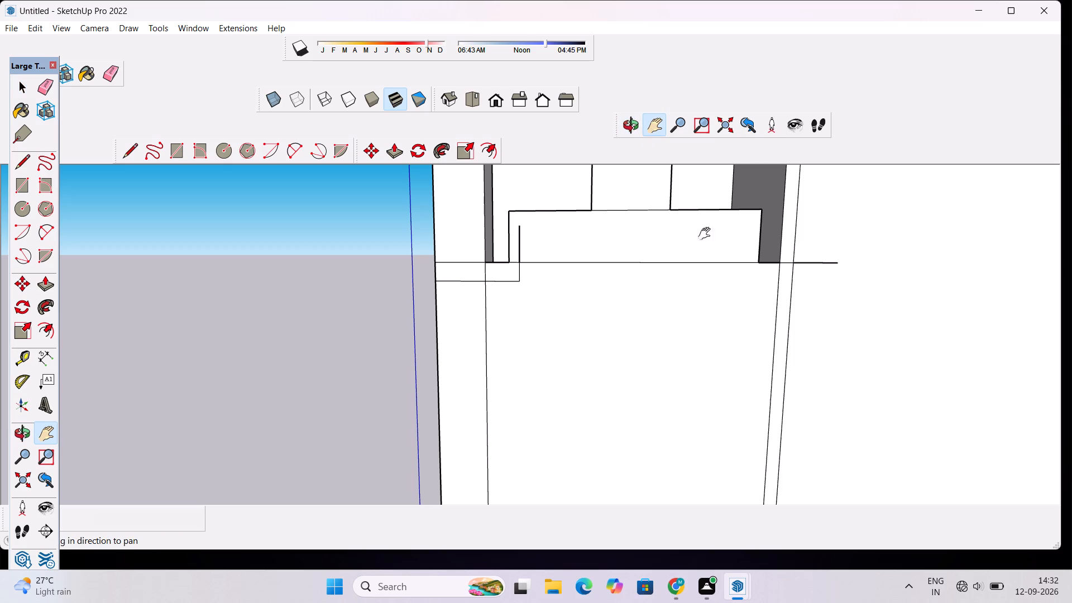
left_click_drag(712, 247, 601, 252)
scroll(554, 272, "up", 3)
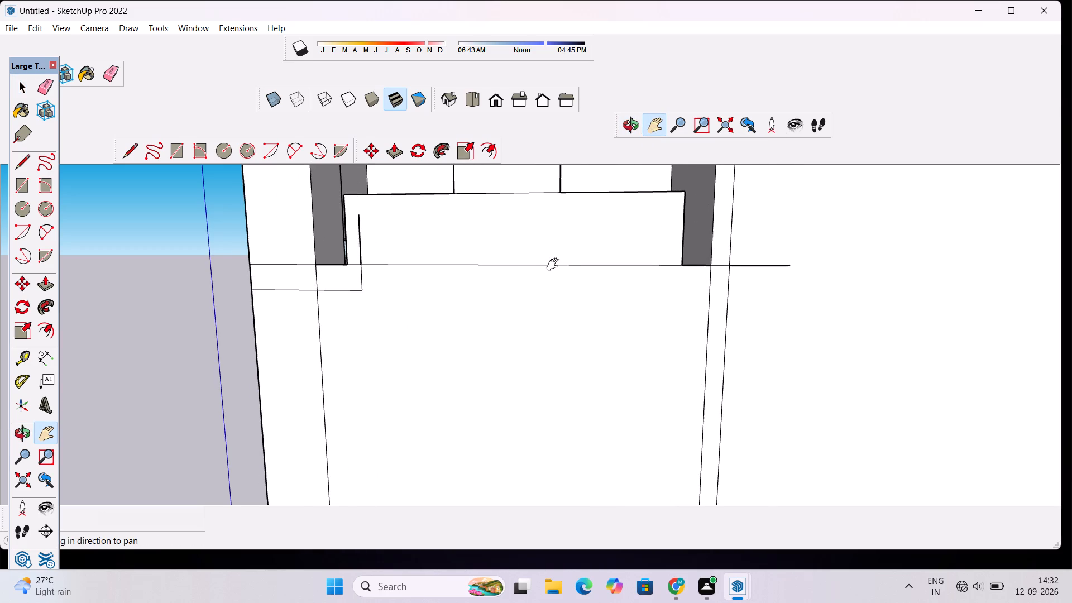
key("l")
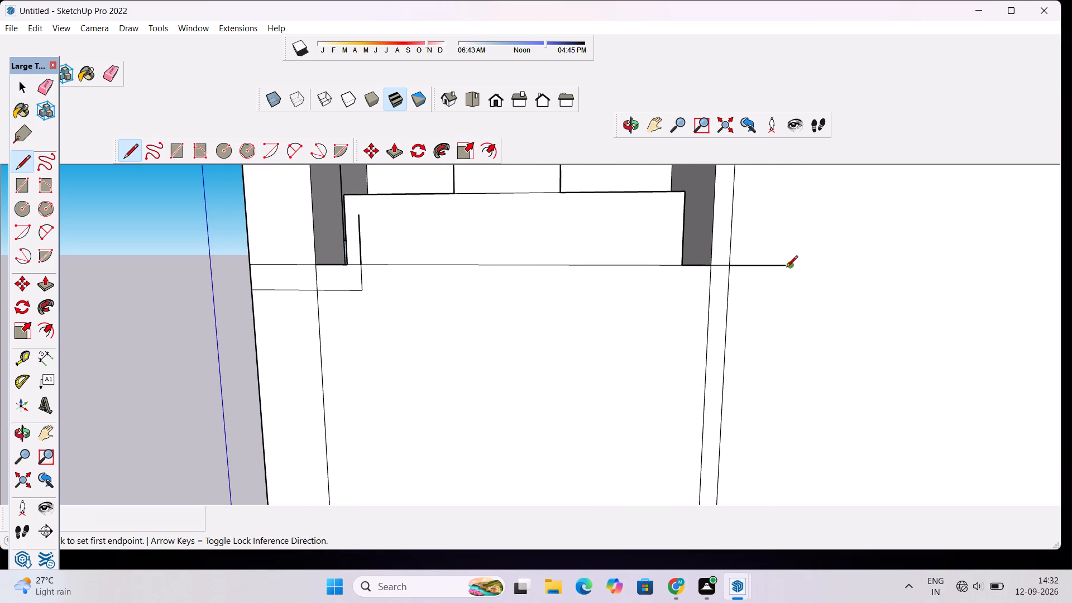
left_click(790, 265)
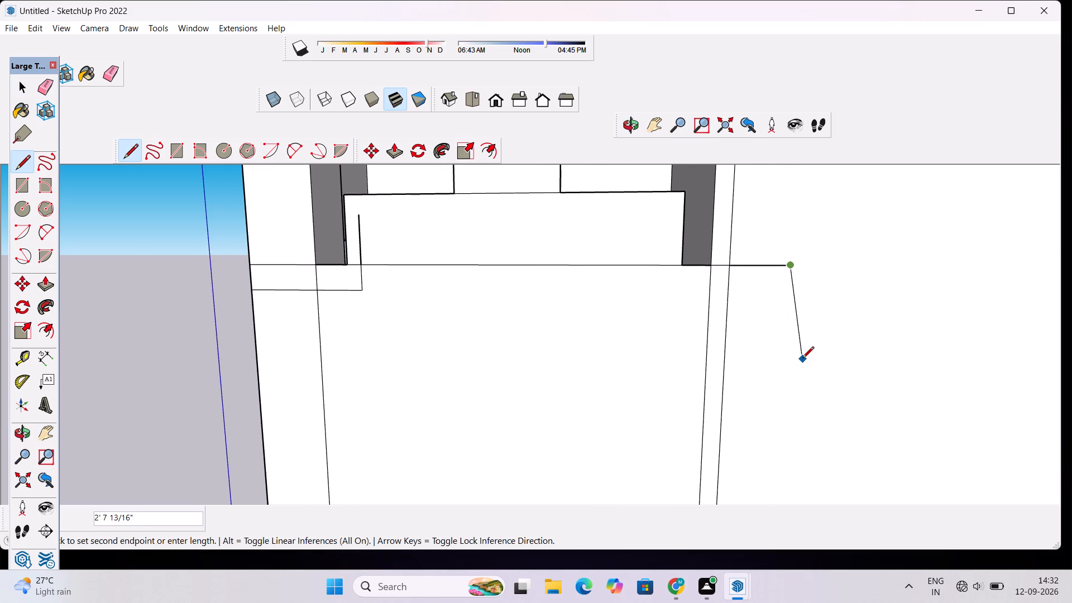
key("9")
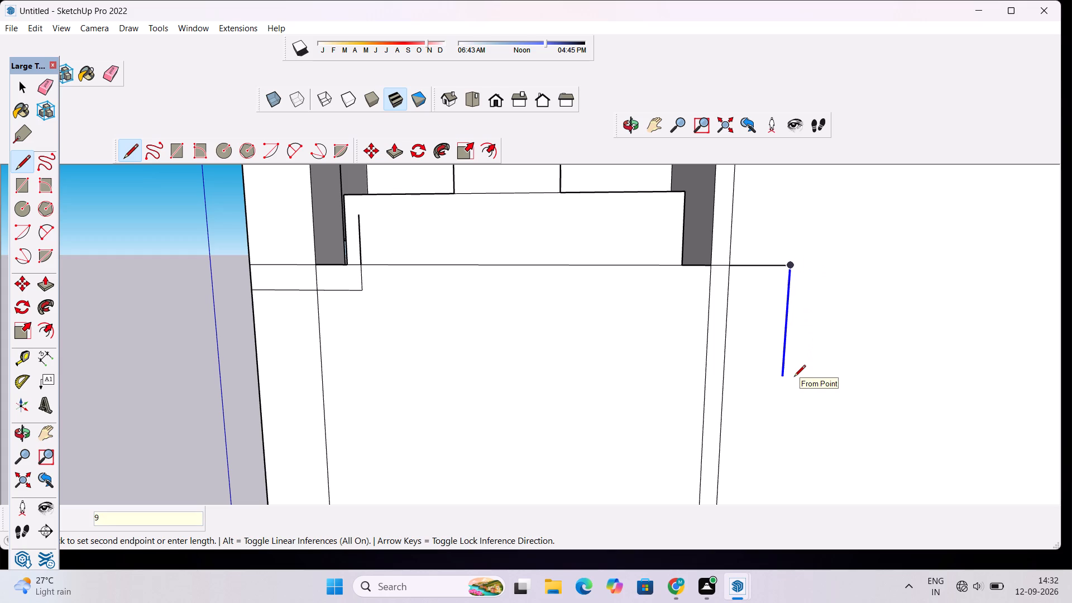
key("shift+quotedbl")
key("Return")
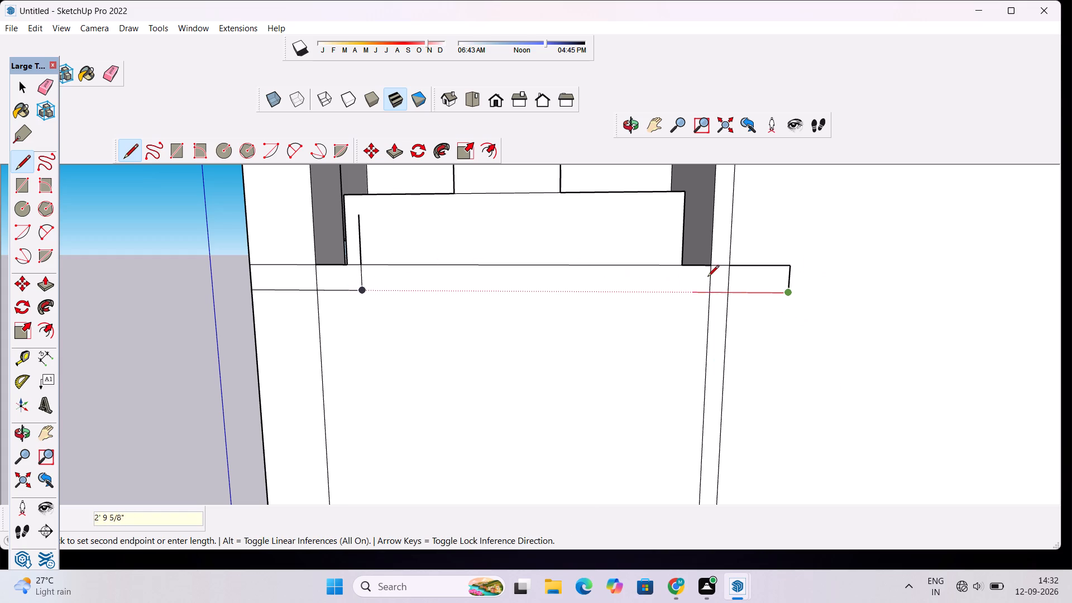
left_click(680, 295)
left_click(680, 292)
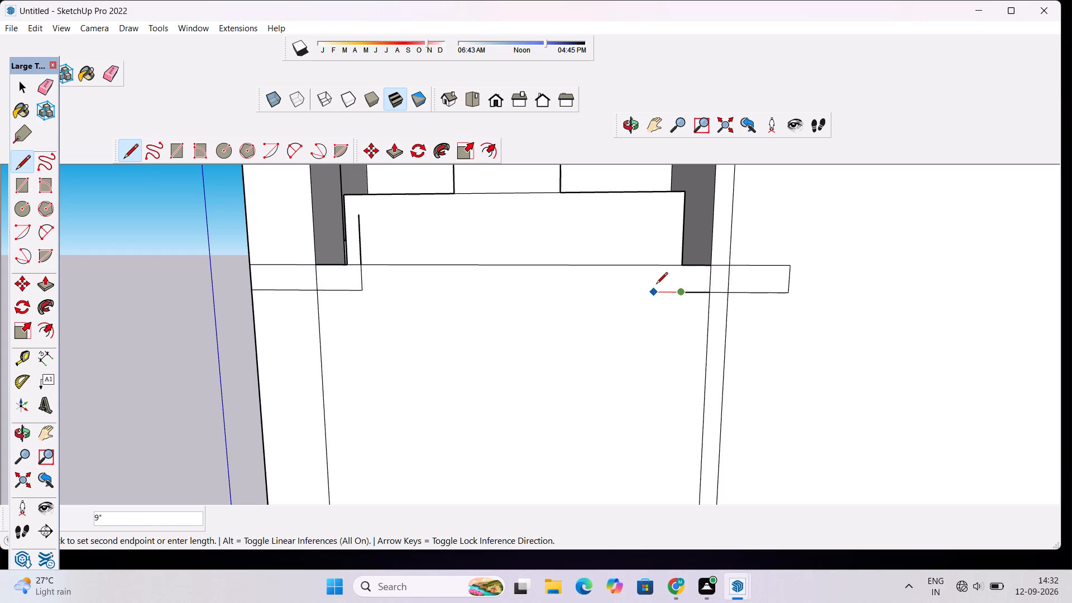
Extend the right-hand offset line 5" inward along the red axis, and draw a vertical line about 2' 4" up from its end.
key("4")
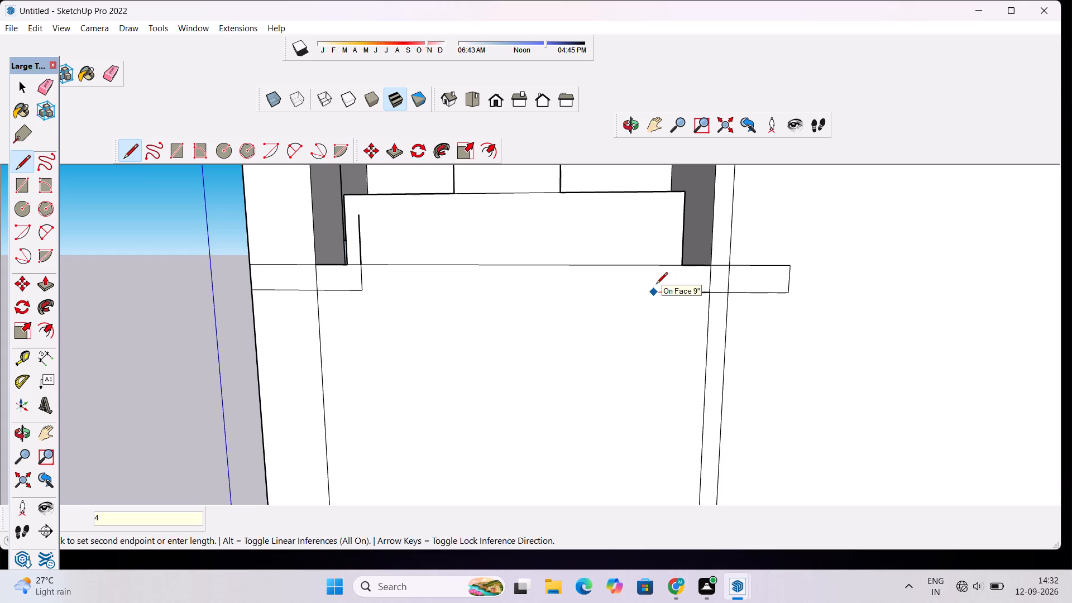
key("BackSpace")
type("5\"")
key("Return")
scroll(661, 234, "up", 1)
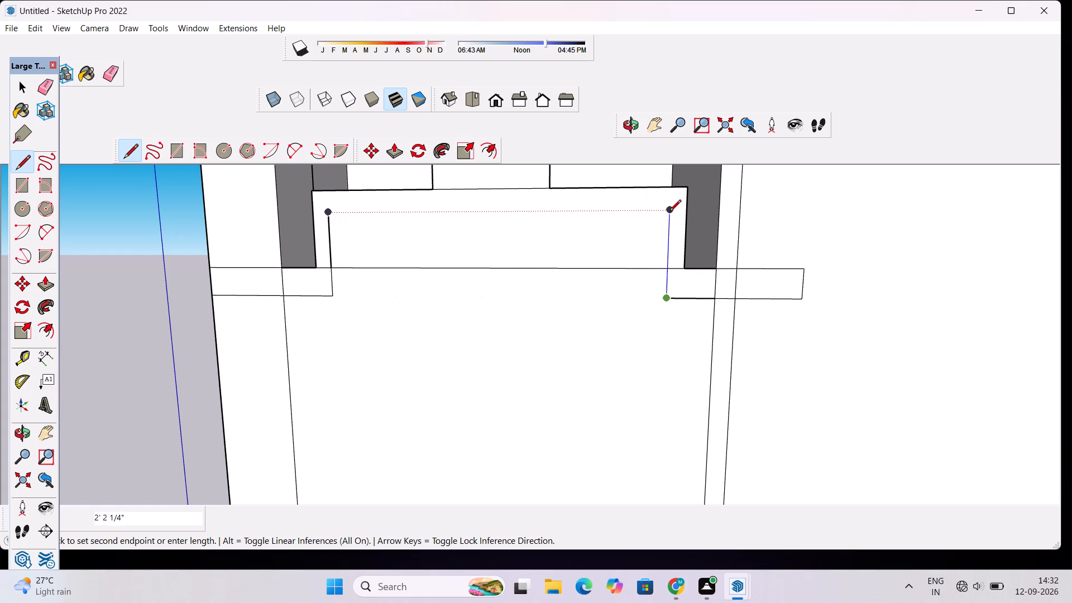
scroll(669, 212, "up", 3)
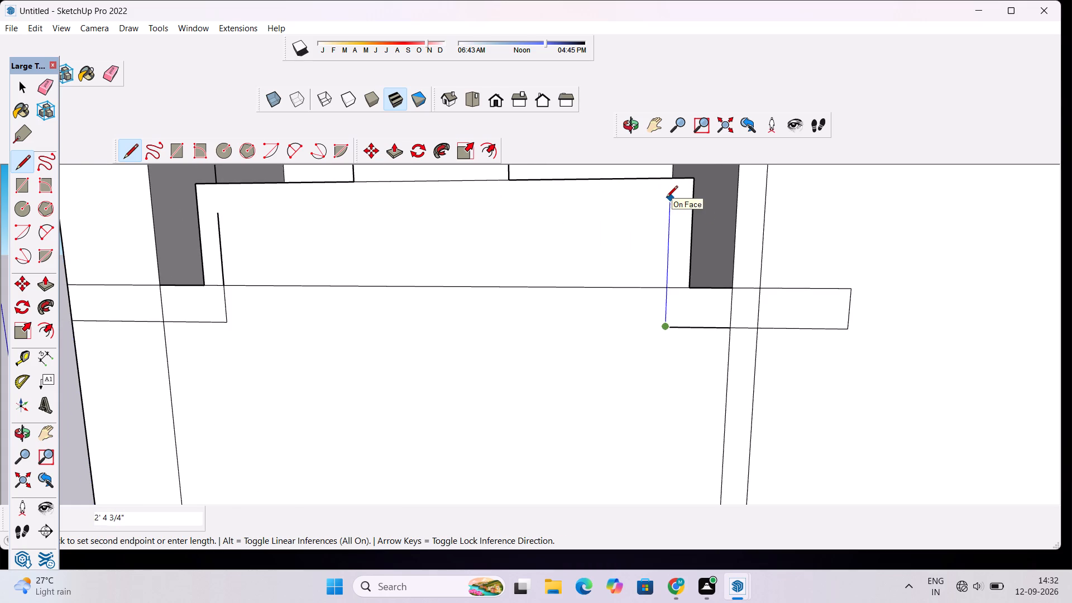
left_click(666, 202)
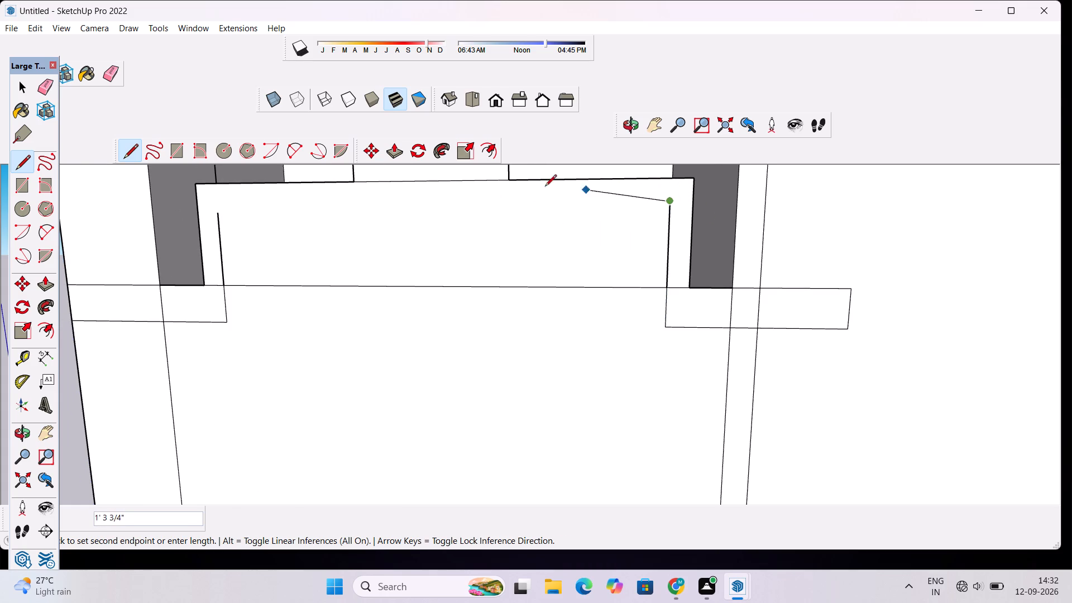
Join the offset outline's two verticals with a horizontal top line about 8' 9 1/2" long, closing the gap above the left vertical.
left_click(216, 204)
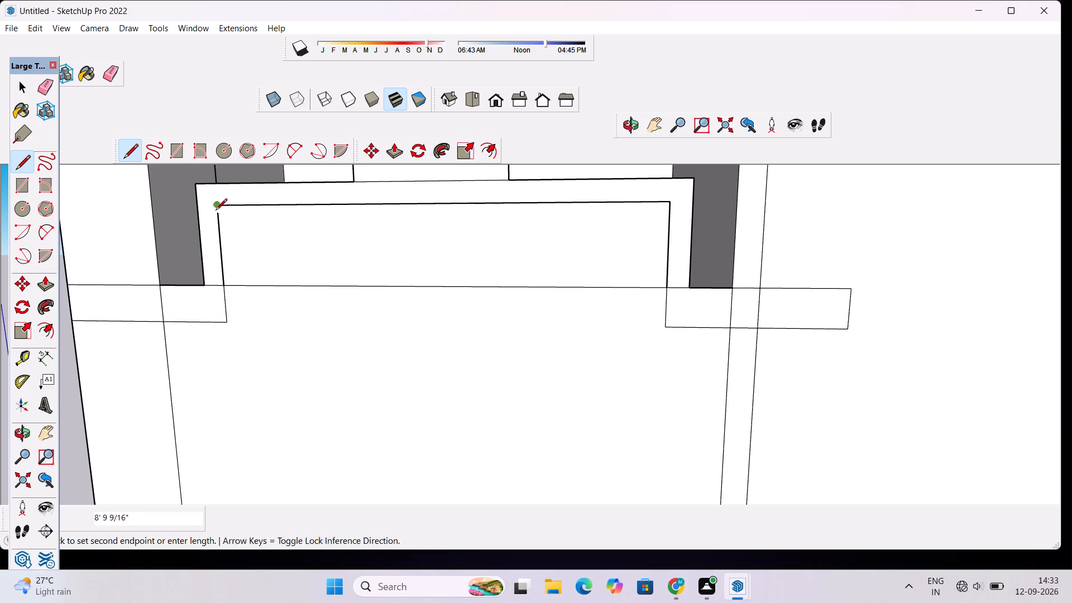
left_click(216, 214)
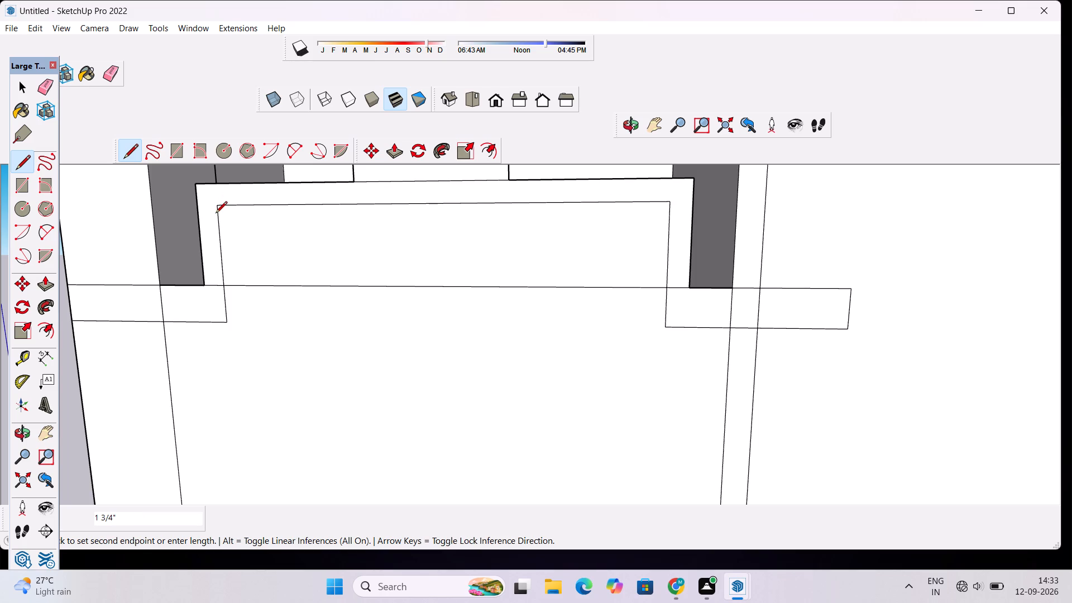
key("space")
Round the lower step's left corner with a tangent 2-point arc from its base corner to the step's top edge, trimming the corner.
scroll(216, 214, "down", 9)
scroll(462, 216, "down", 4)
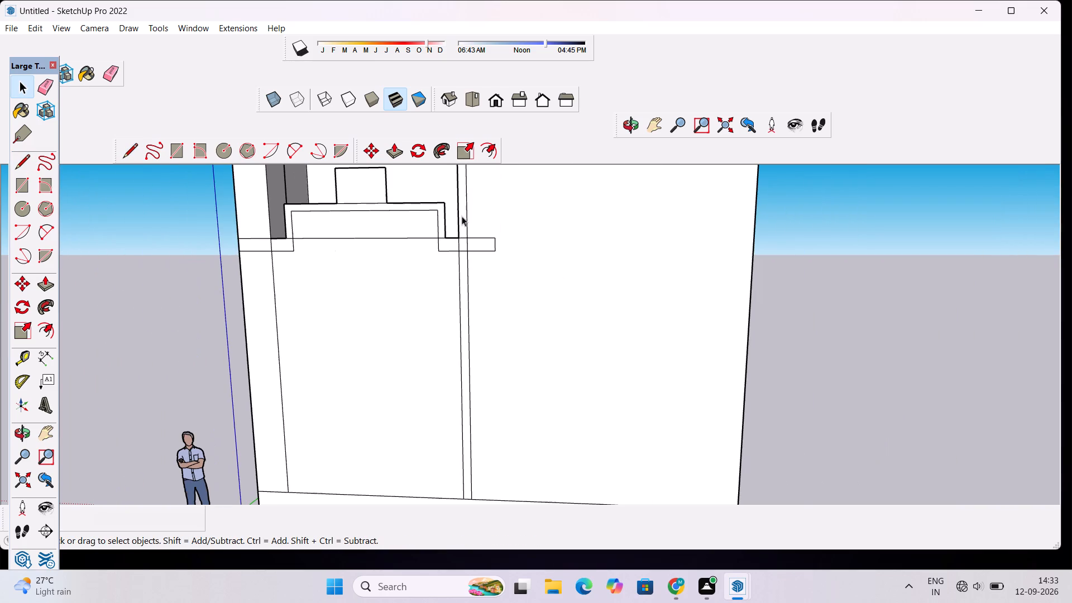
left_click(625, 125)
left_click_drag(456, 282, 475, 241)
scroll(477, 232, "up", 6)
scroll(477, 232, "down", 6)
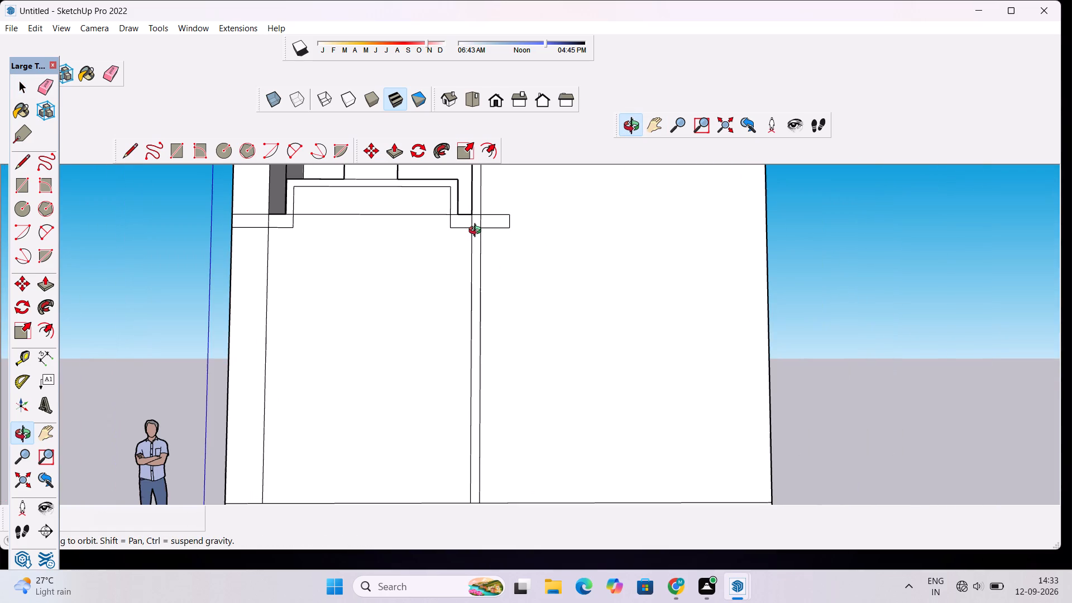
left_click_drag(477, 232, 528, 313, "shift")
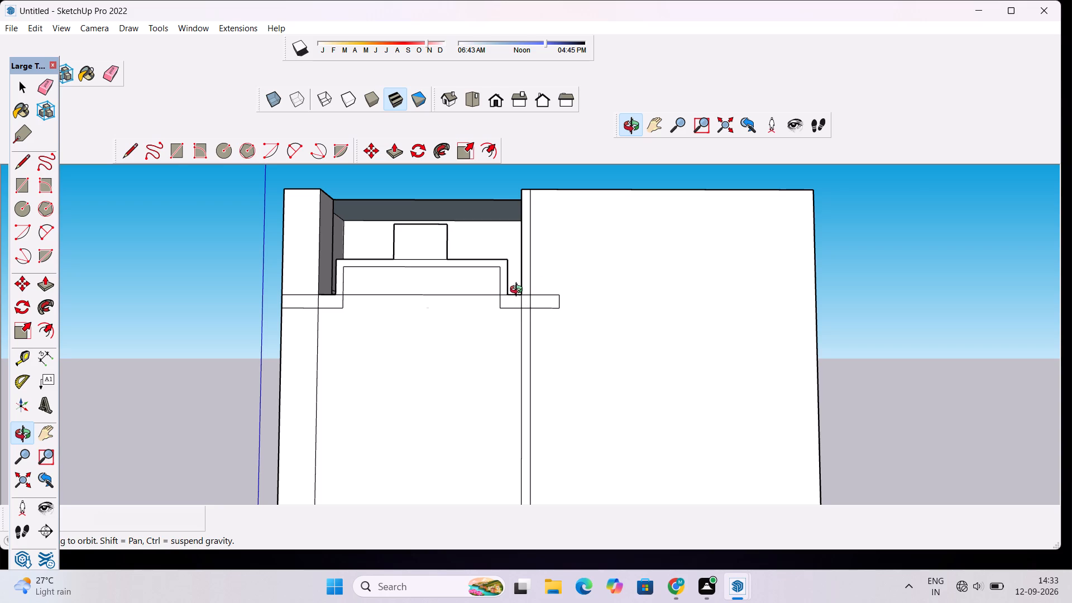
scroll(496, 295, "up", 3)
left_click_drag(500, 302, 505, 347)
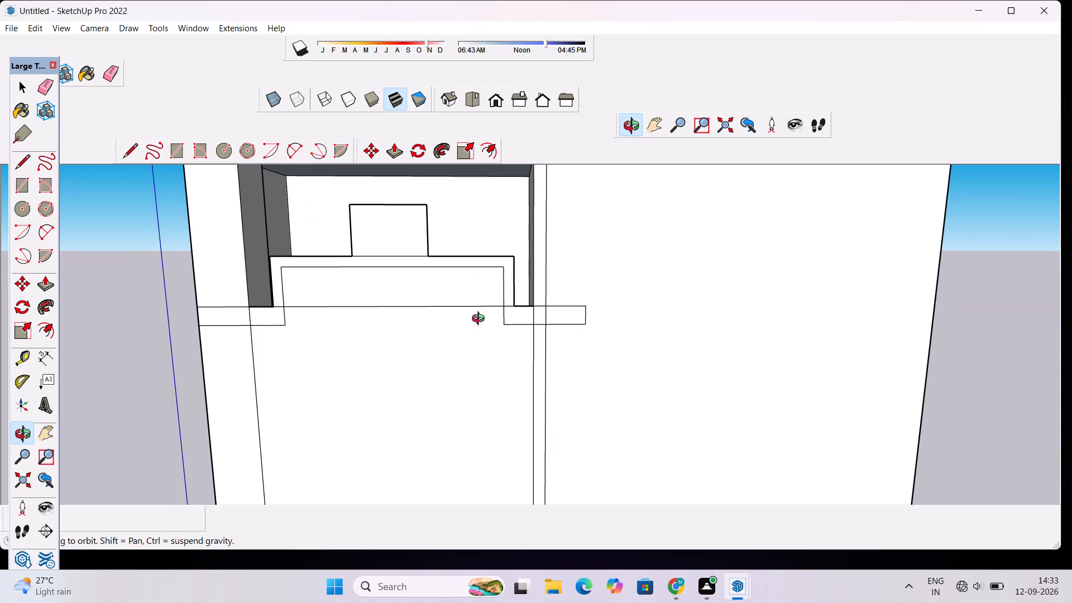
scroll(432, 288, "up", 3)
scroll(398, 297, "down", 2)
left_click_drag(386, 299, 512, 314, "shift")
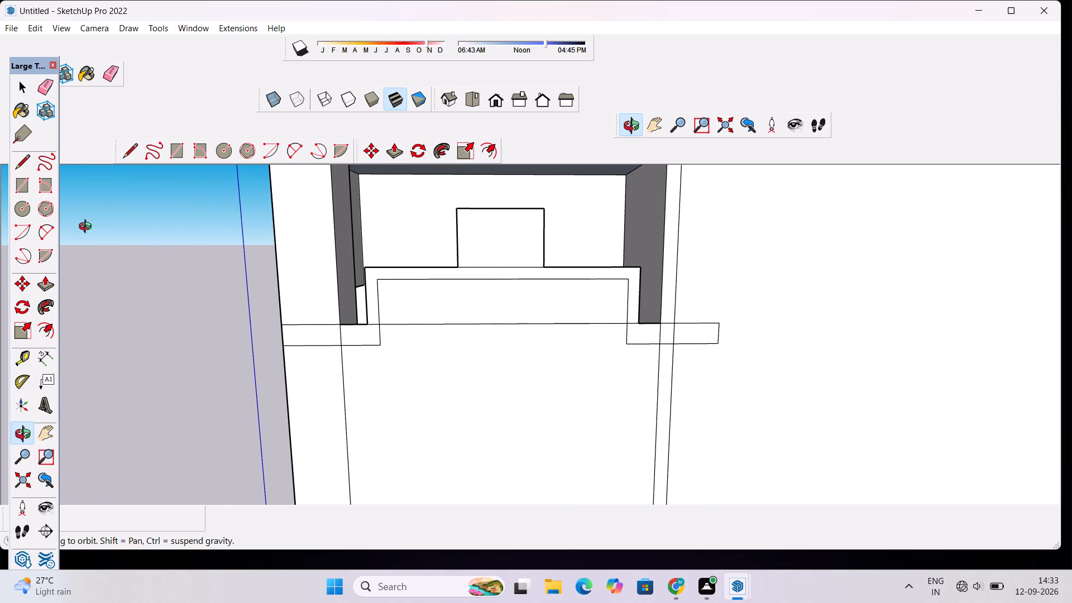
left_click(49, 230)
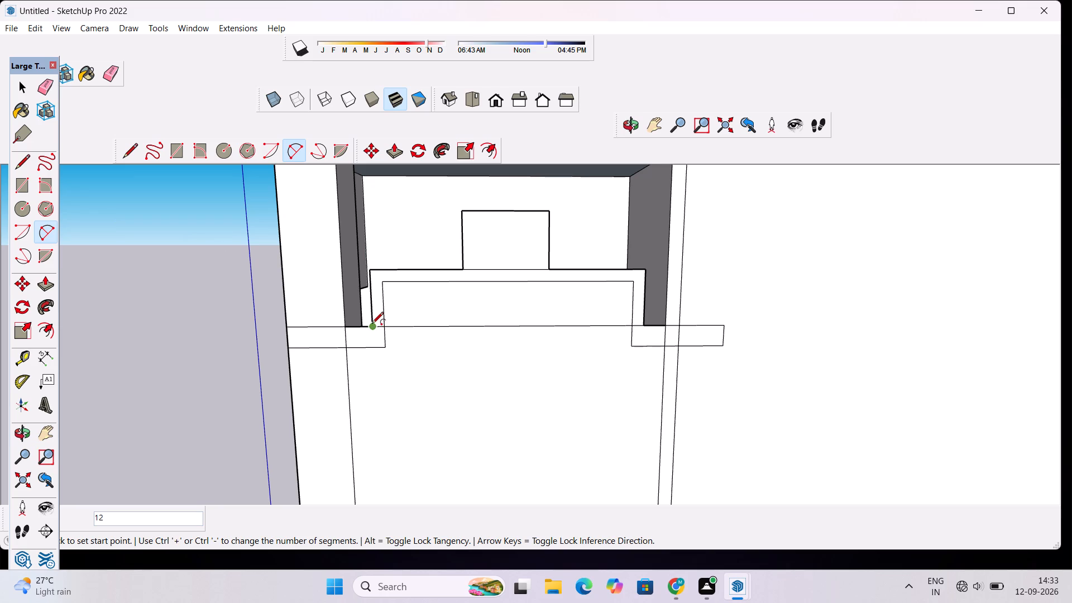
left_click(372, 326)
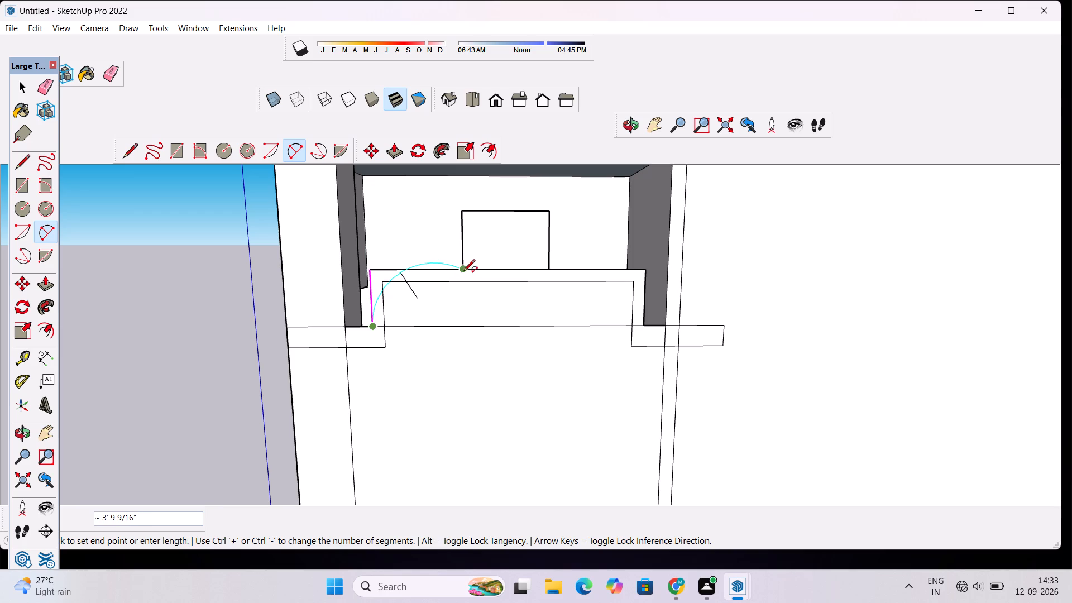
double_click(425, 272)
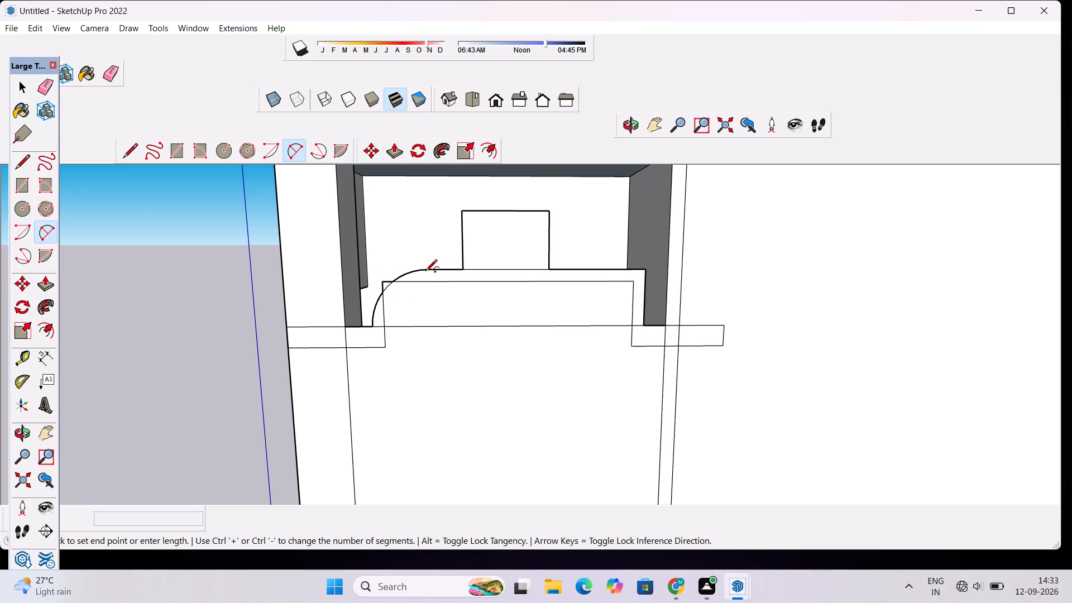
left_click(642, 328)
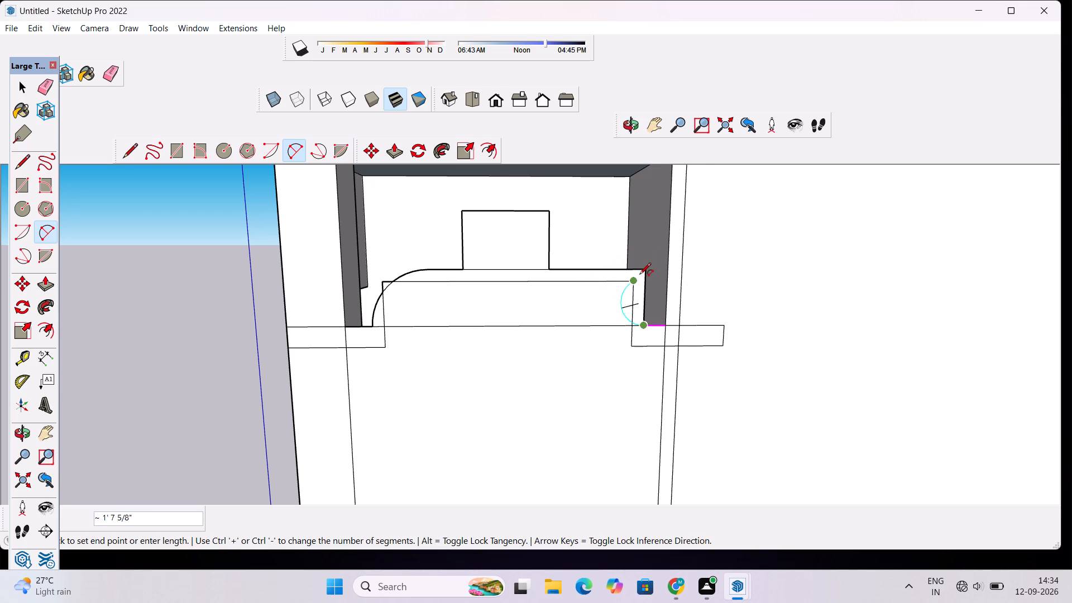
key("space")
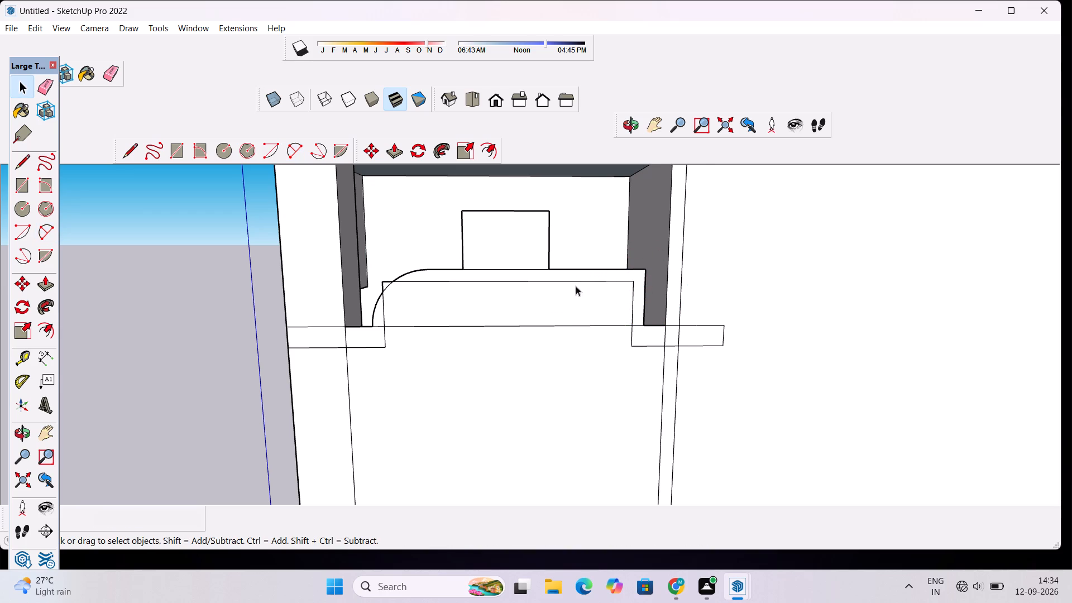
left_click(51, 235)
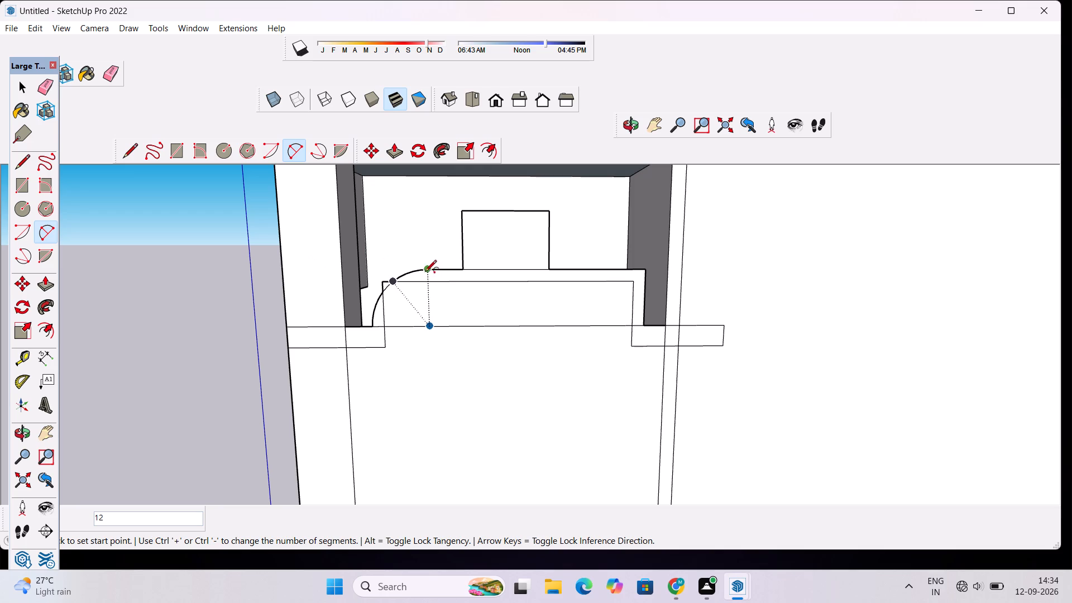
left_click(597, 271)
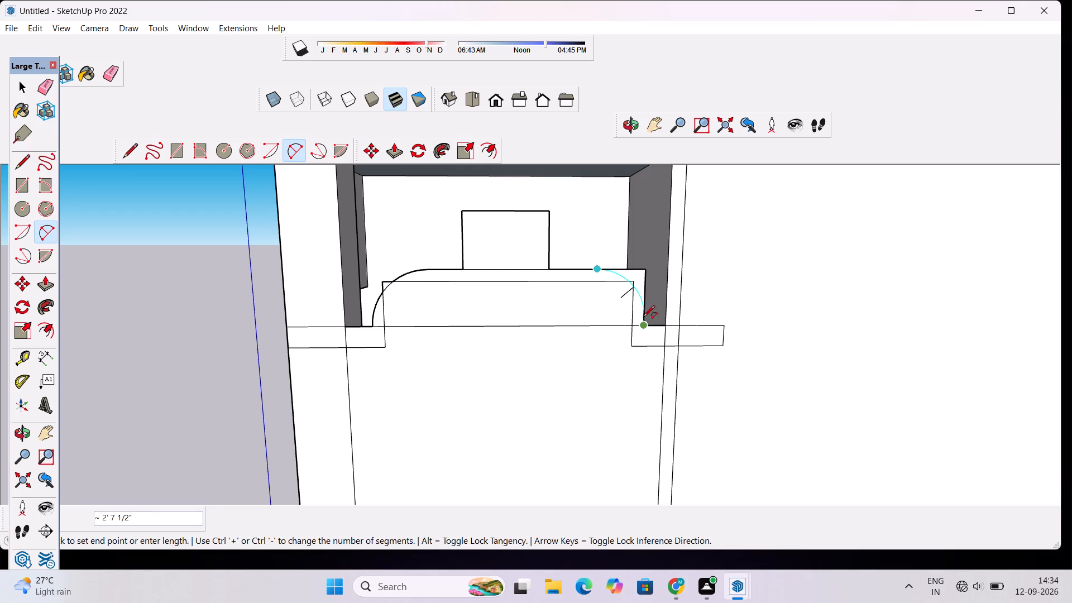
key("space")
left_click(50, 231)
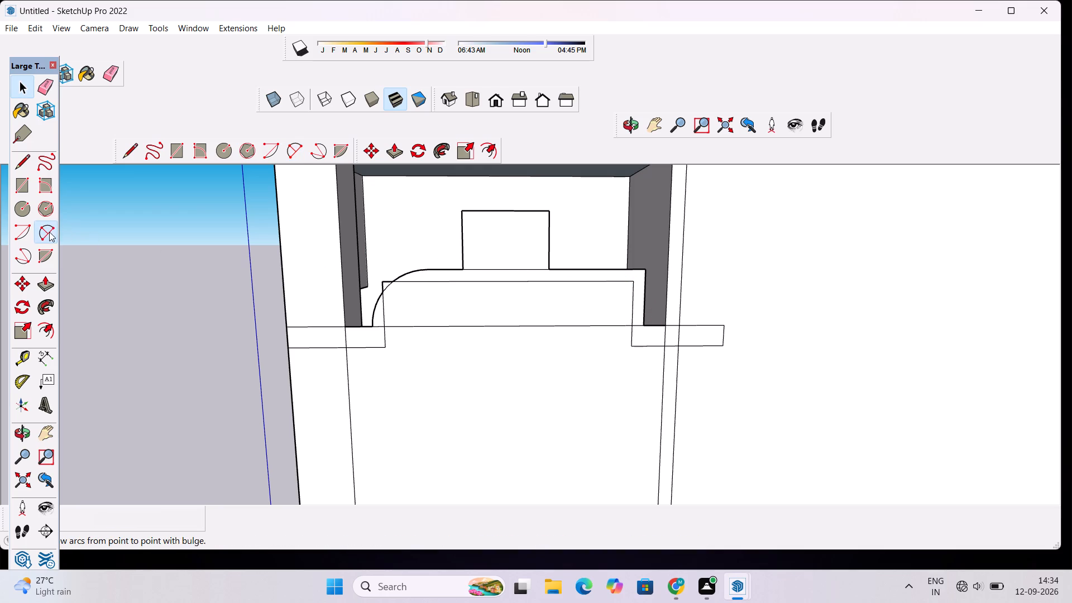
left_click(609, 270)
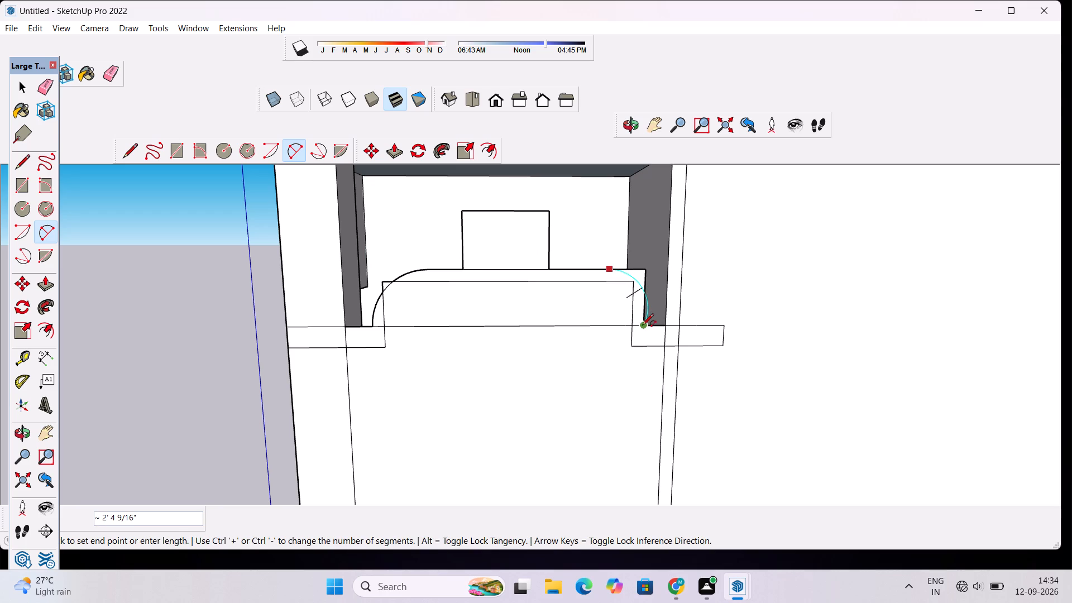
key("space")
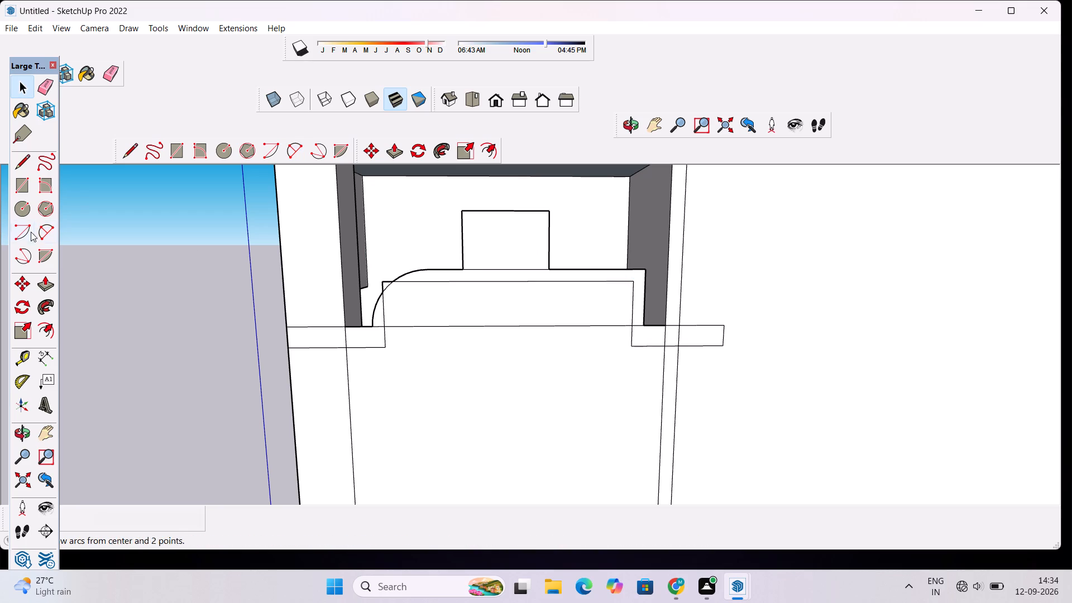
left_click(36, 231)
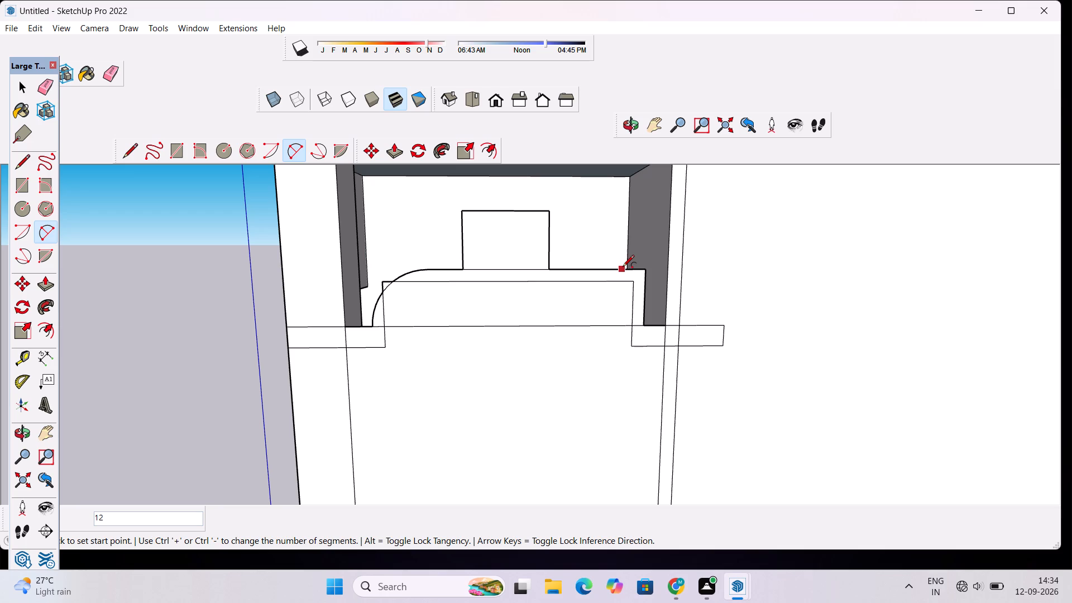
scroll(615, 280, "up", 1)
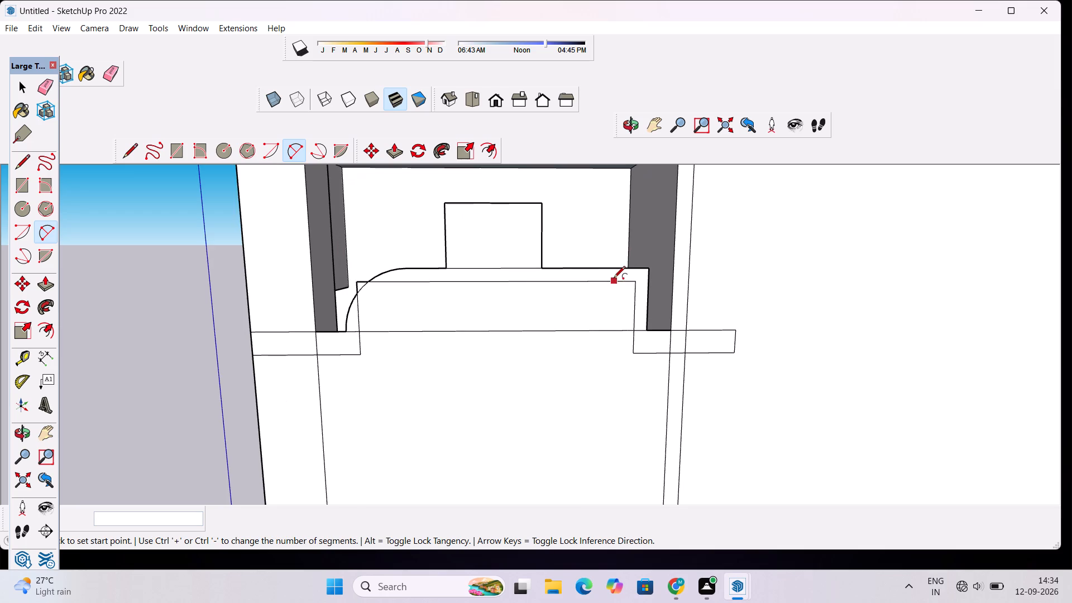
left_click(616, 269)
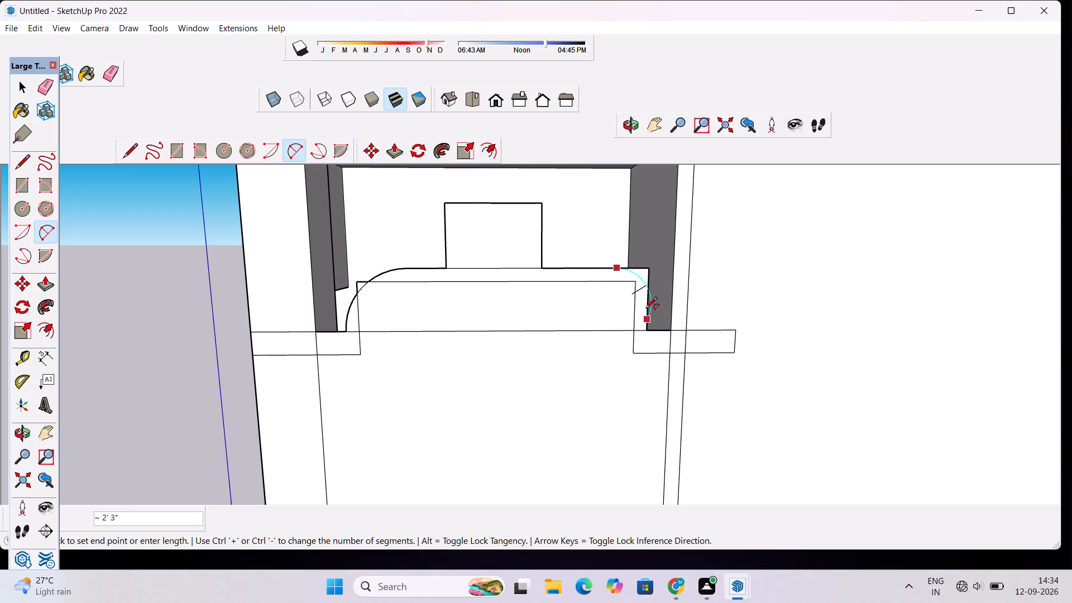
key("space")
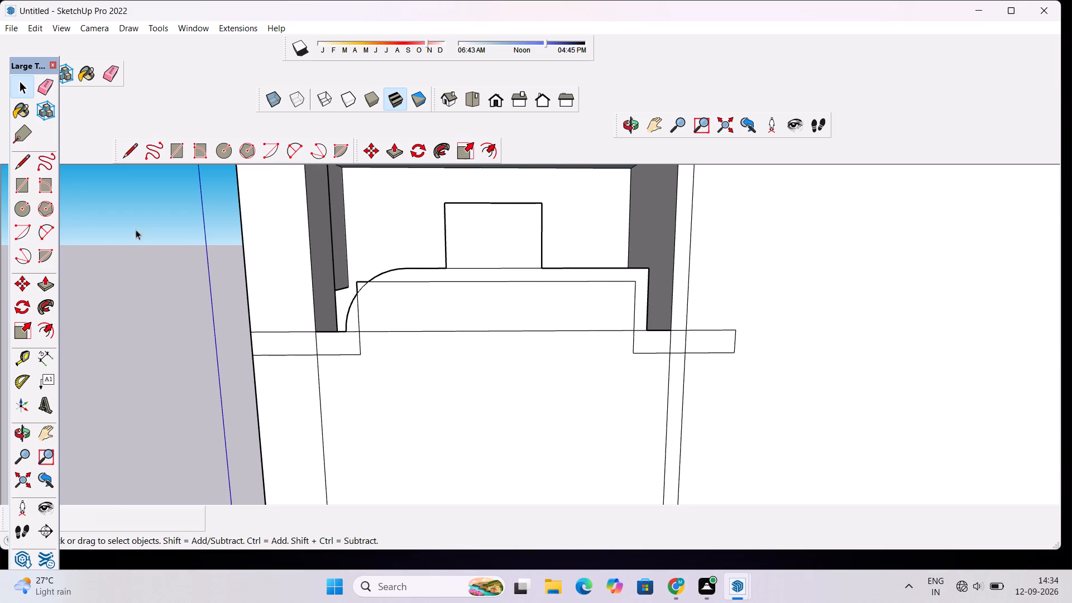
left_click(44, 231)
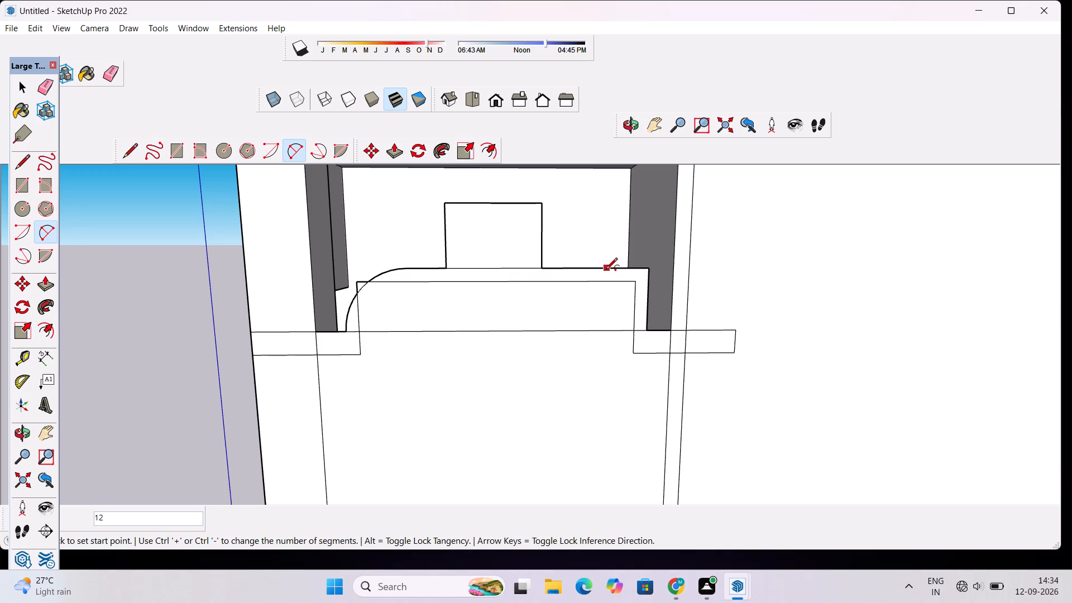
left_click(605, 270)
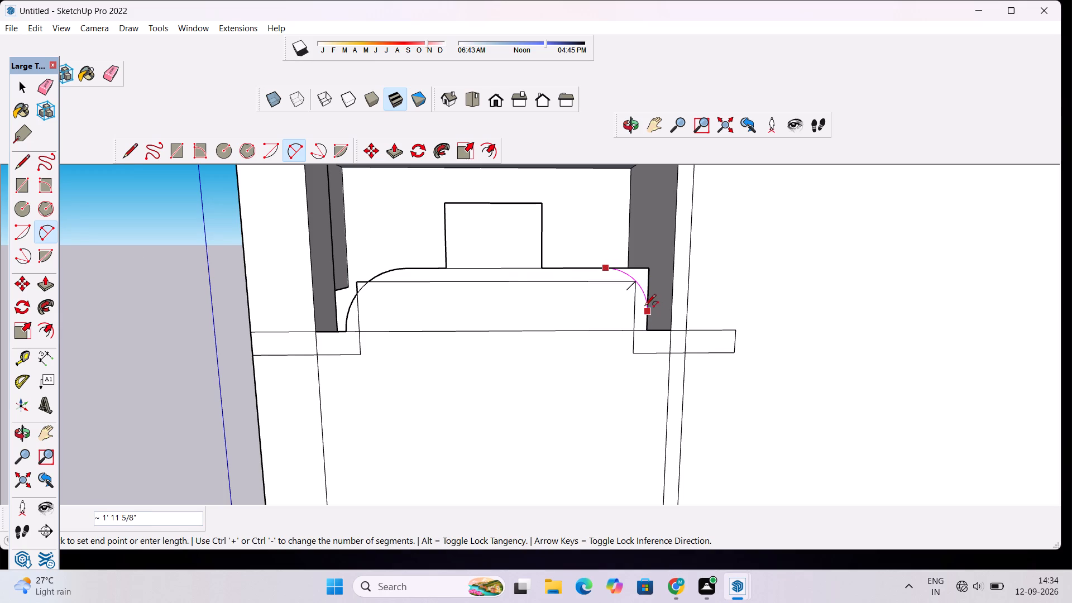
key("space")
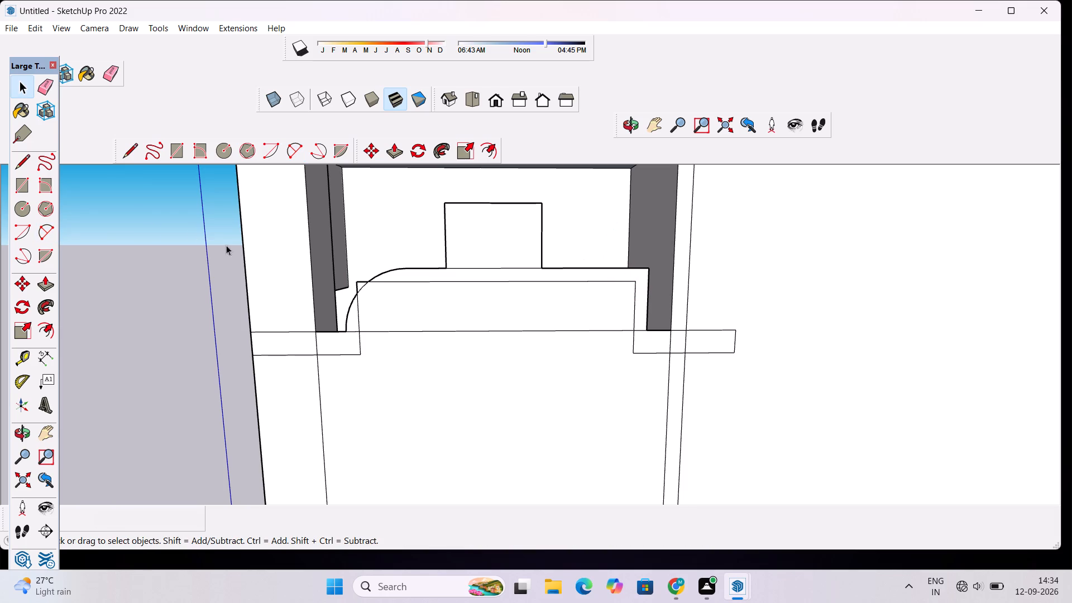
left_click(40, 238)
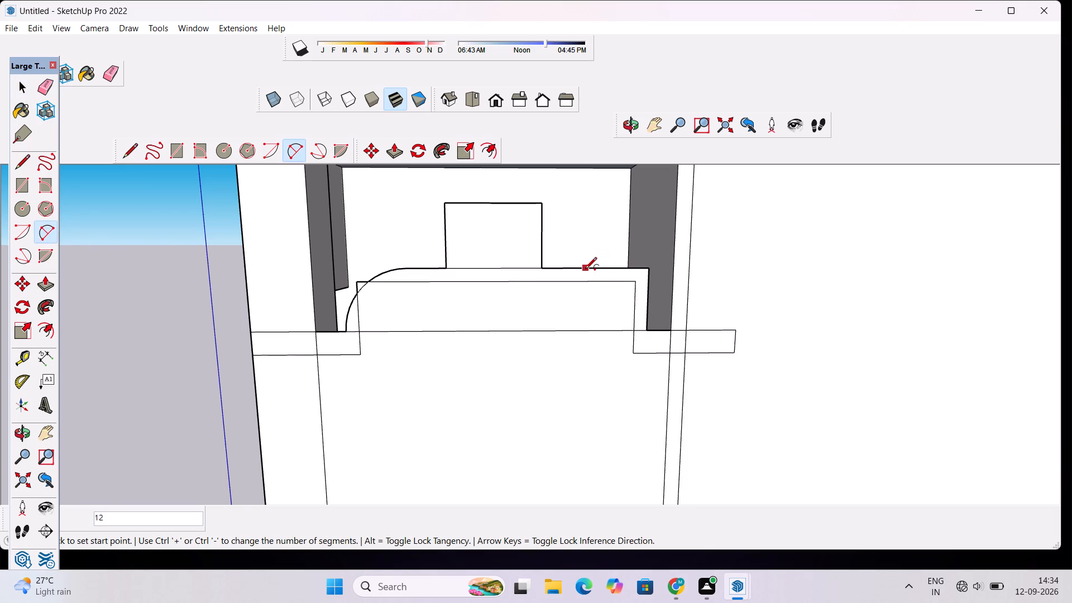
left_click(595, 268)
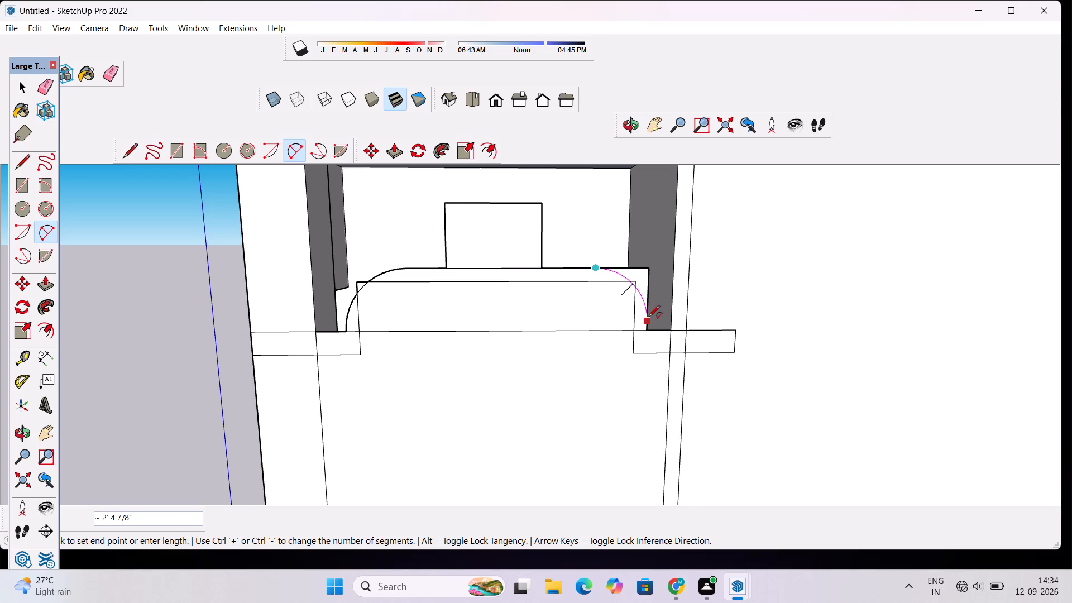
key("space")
Round the lower step's right corner with a tangent 2-point arc from its top edge to its base corner, trimming the corner.
left_click(42, 235)
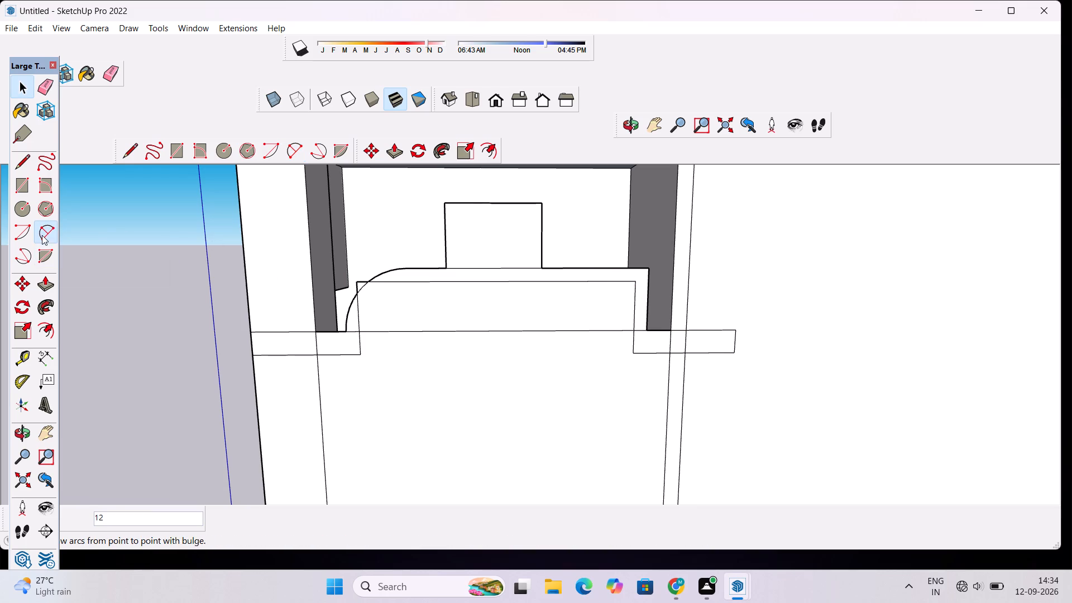
left_click(585, 269)
double_click(648, 331)
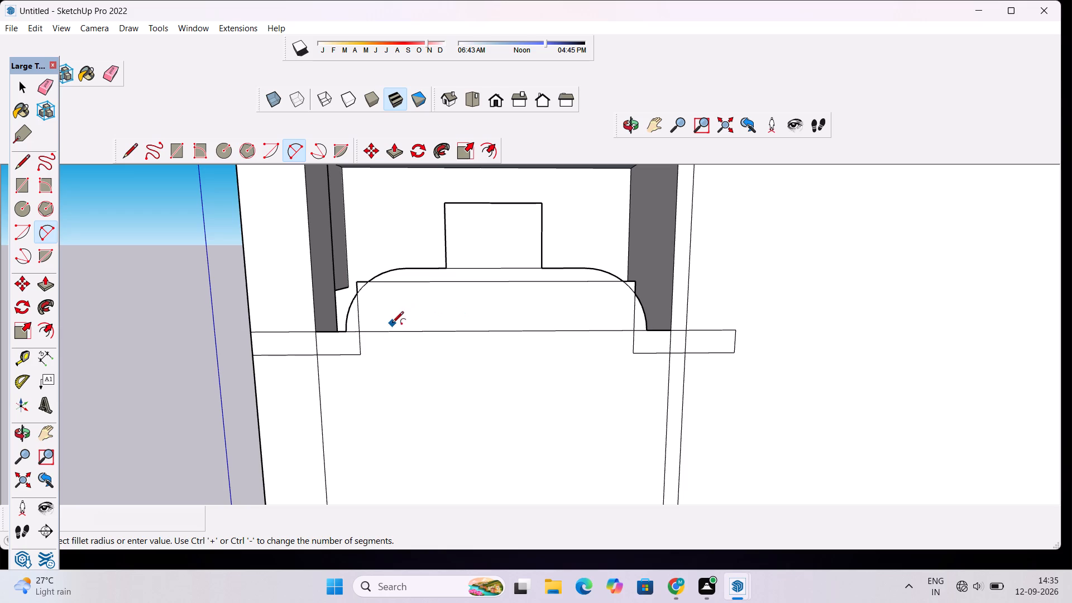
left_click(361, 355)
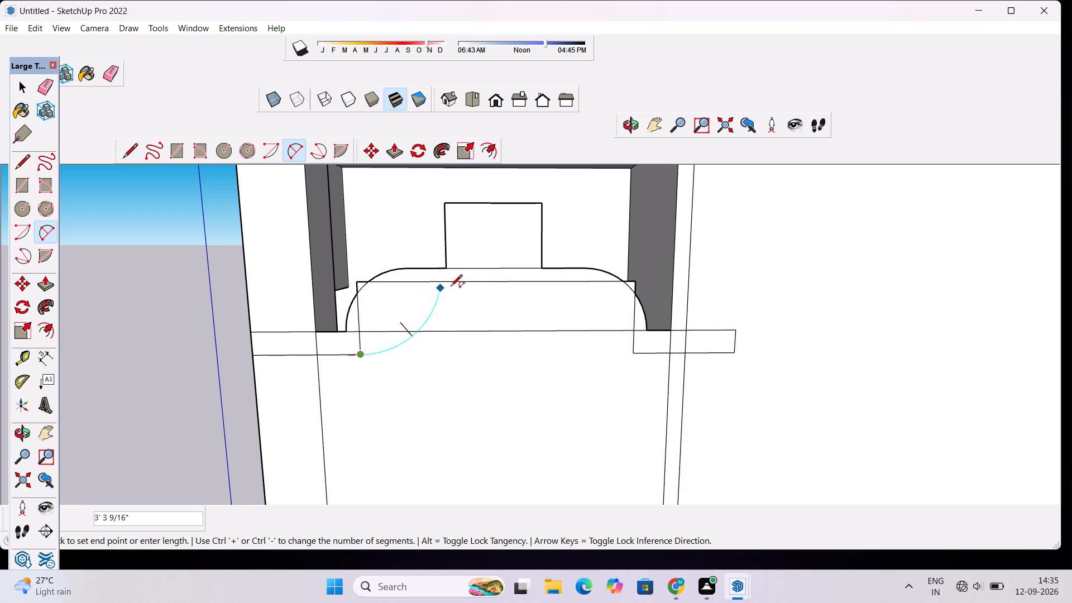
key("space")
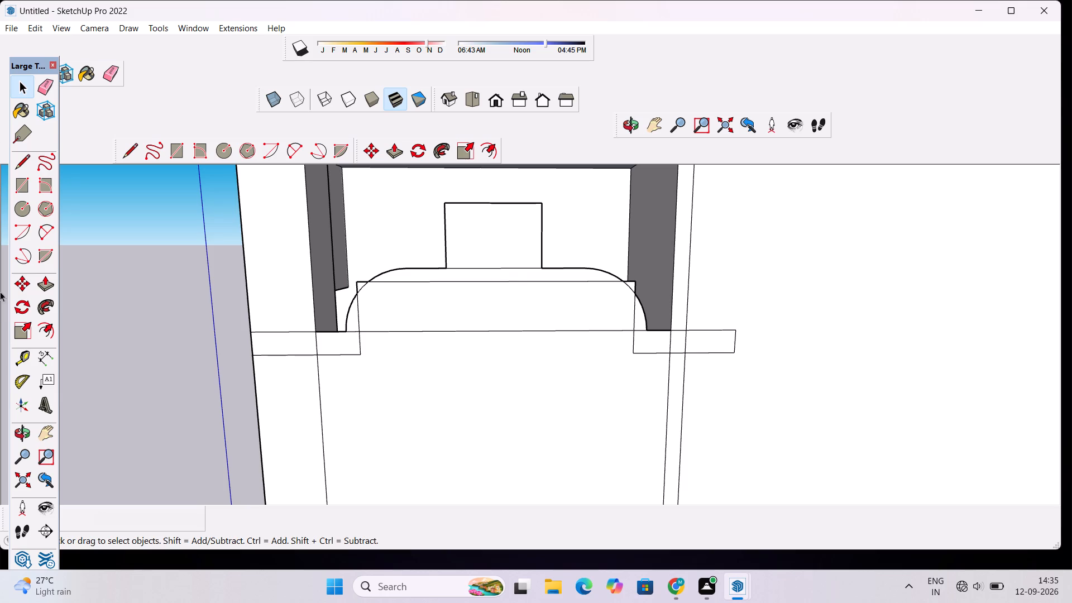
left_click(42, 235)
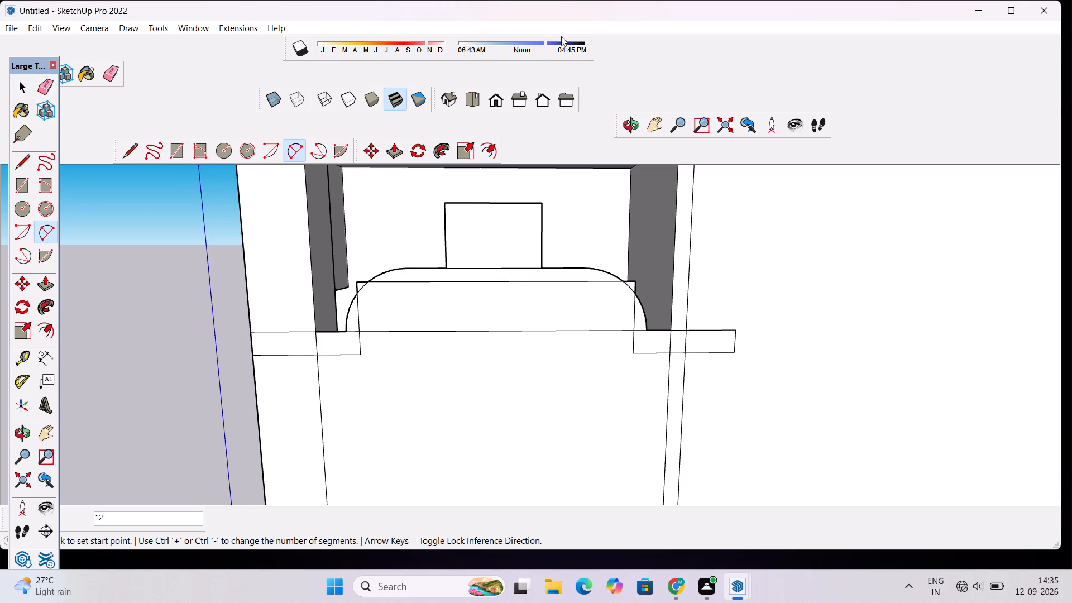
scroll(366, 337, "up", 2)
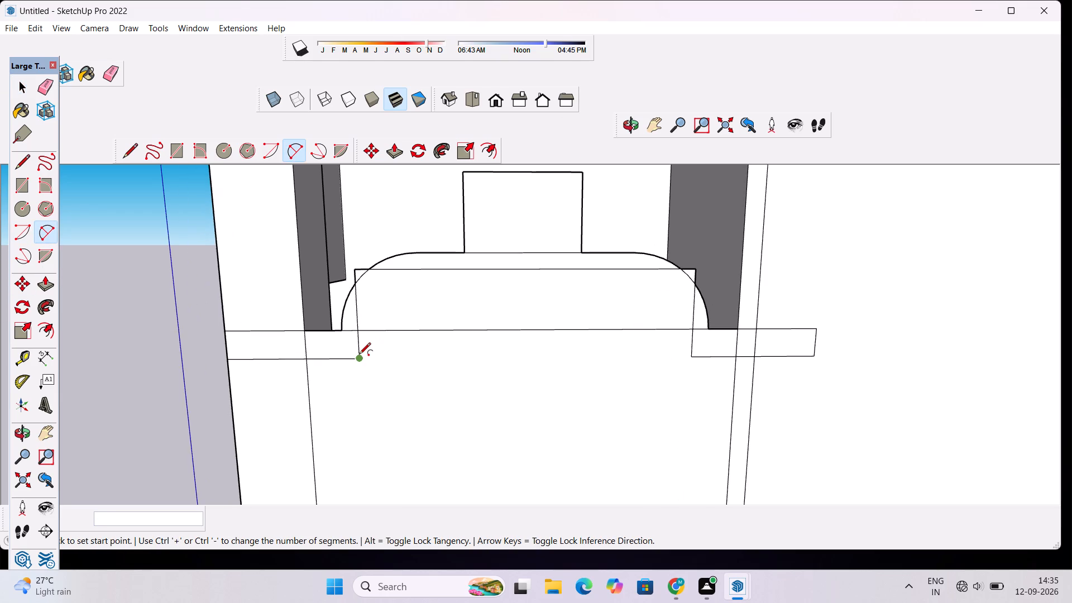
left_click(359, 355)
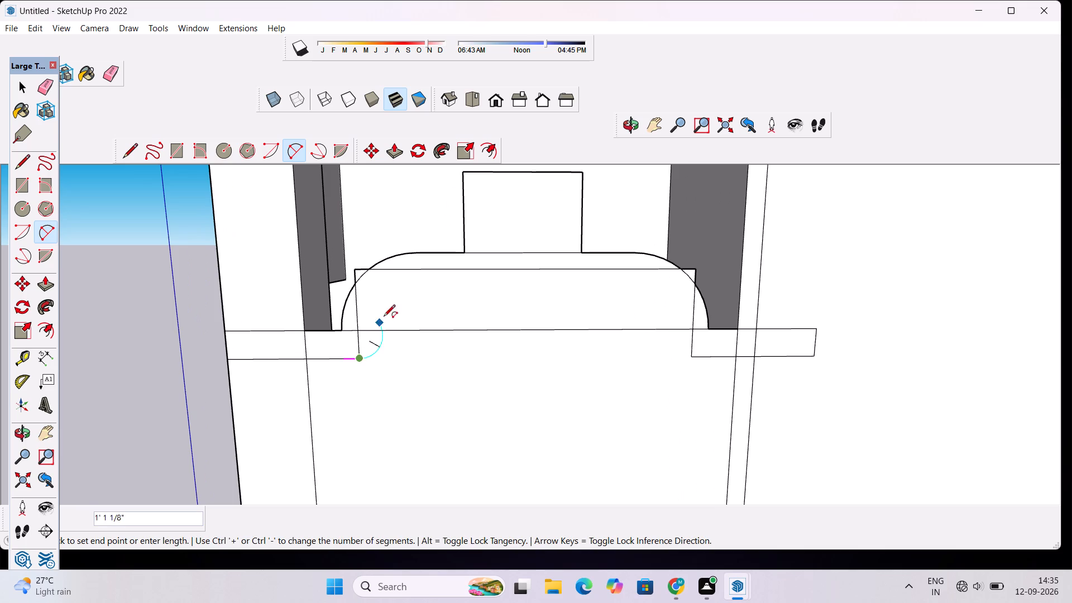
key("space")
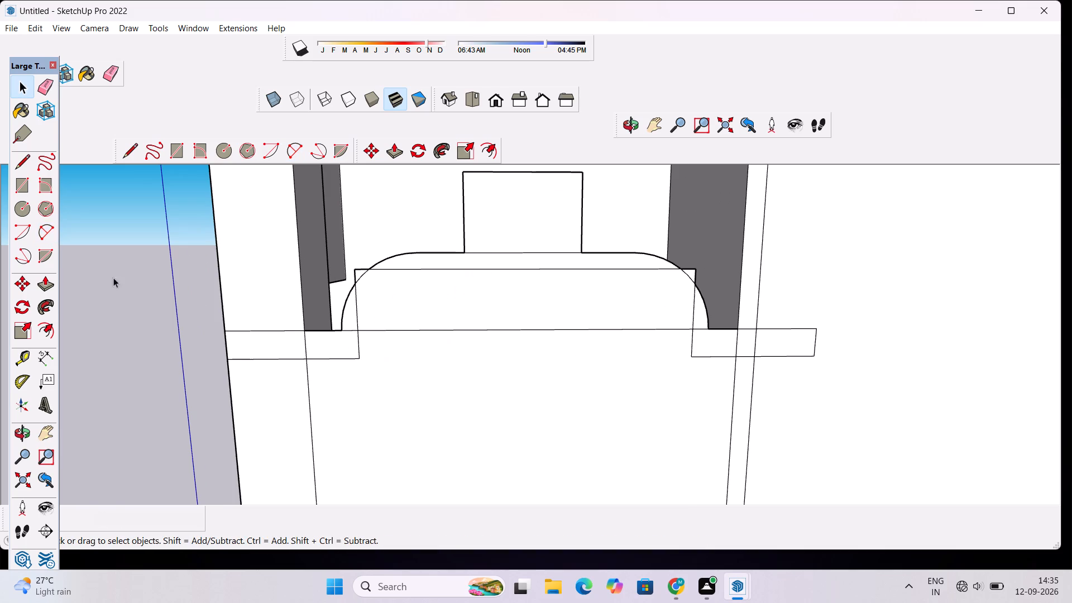
Draw a tangent 2-point arc from the foot of the offset outline's right vertical up to its top line.
left_click(40, 229)
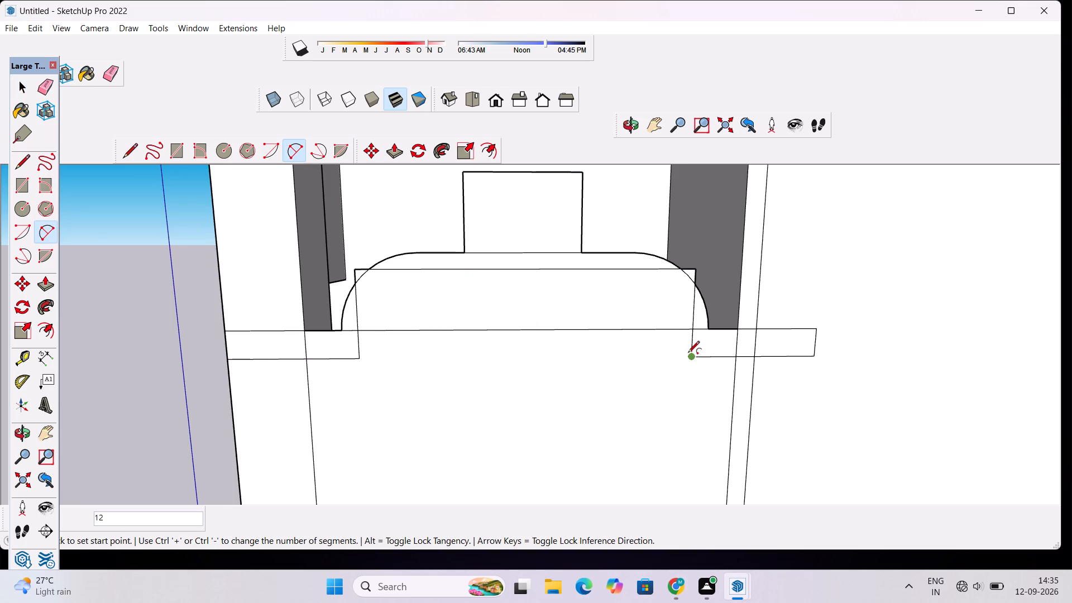
left_click(690, 358)
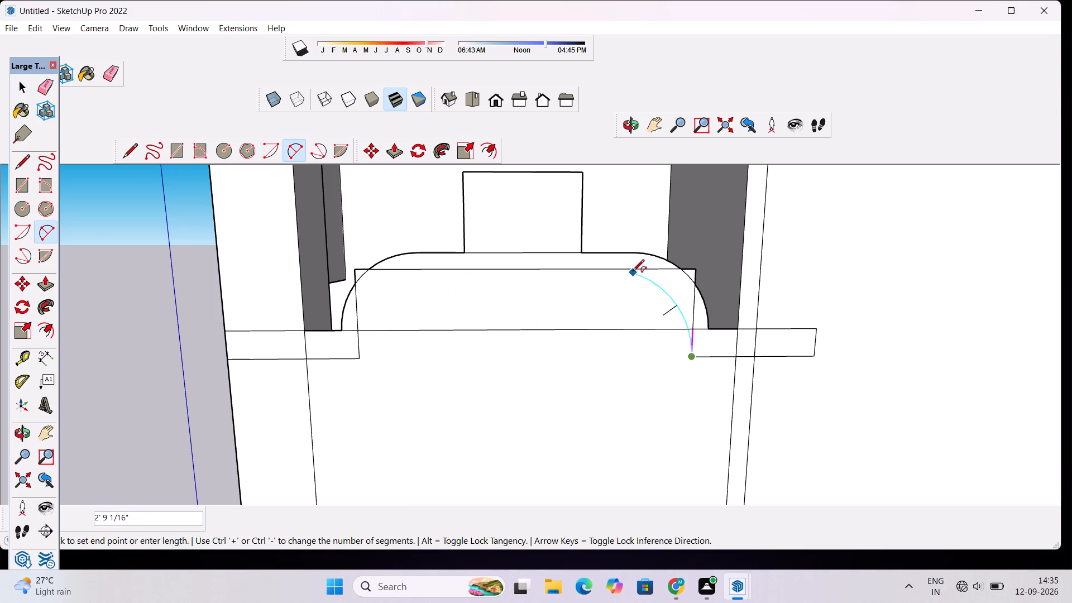
double_click(604, 271)
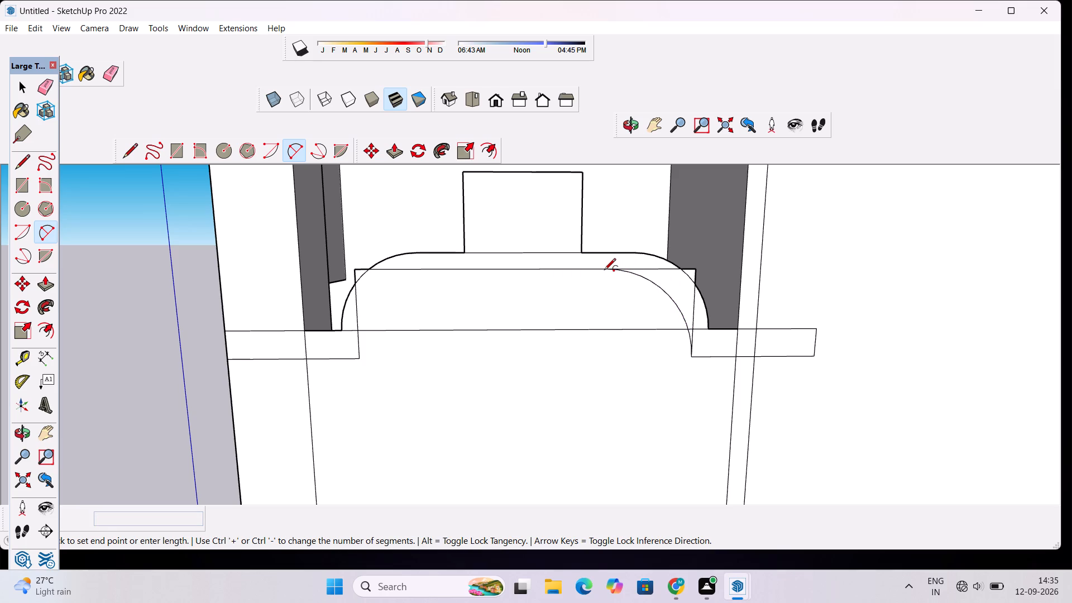
left_click(604, 271)
key("space")
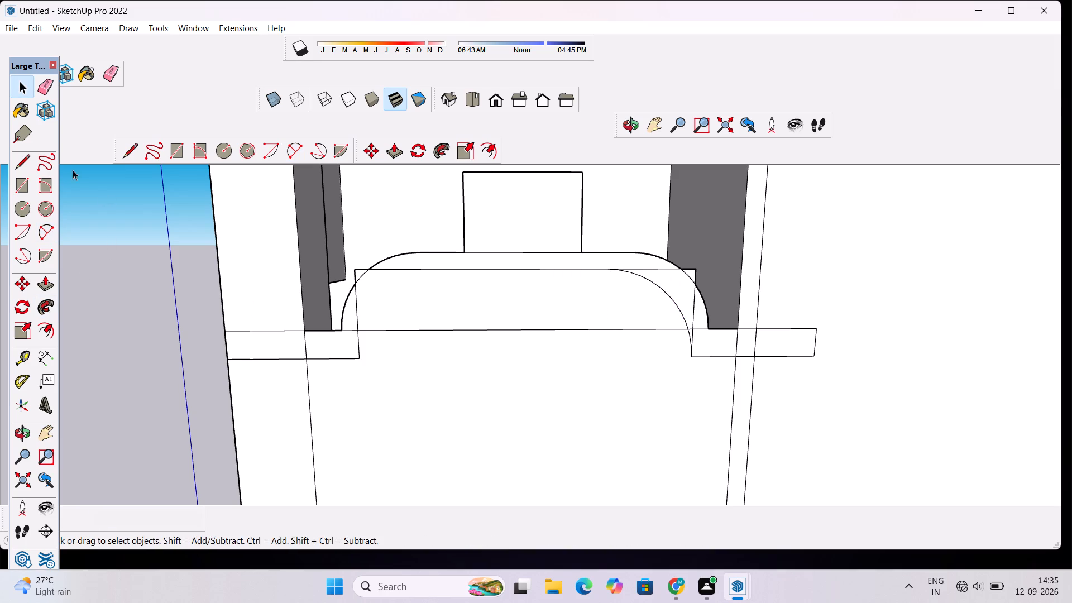
Draw a matching 2-point arc from the offset outline's top line down to the foot of its left vertical.
left_click(44, 228)
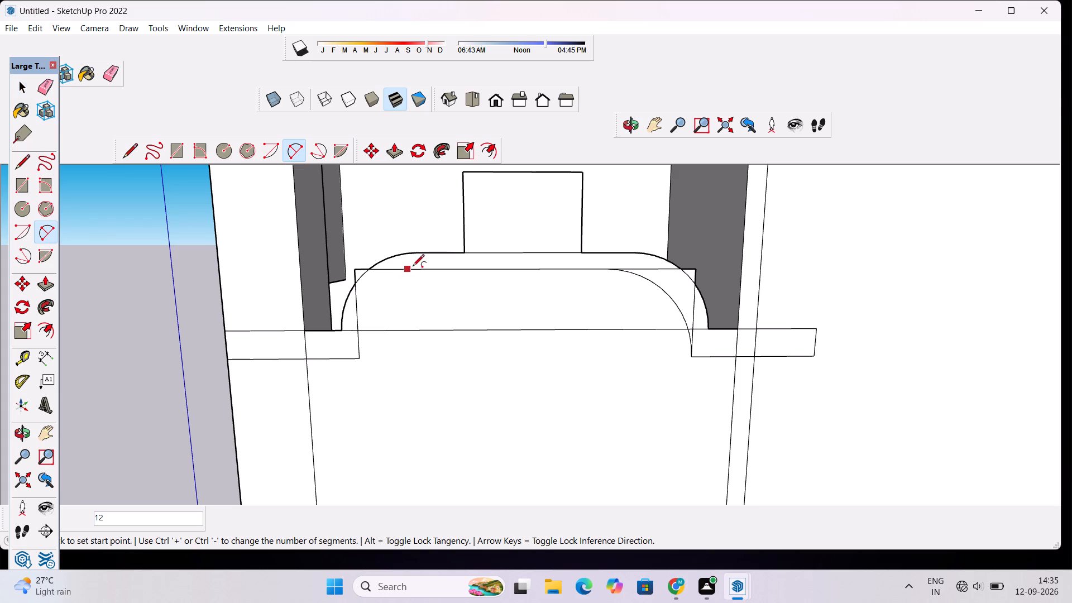
left_click(441, 271)
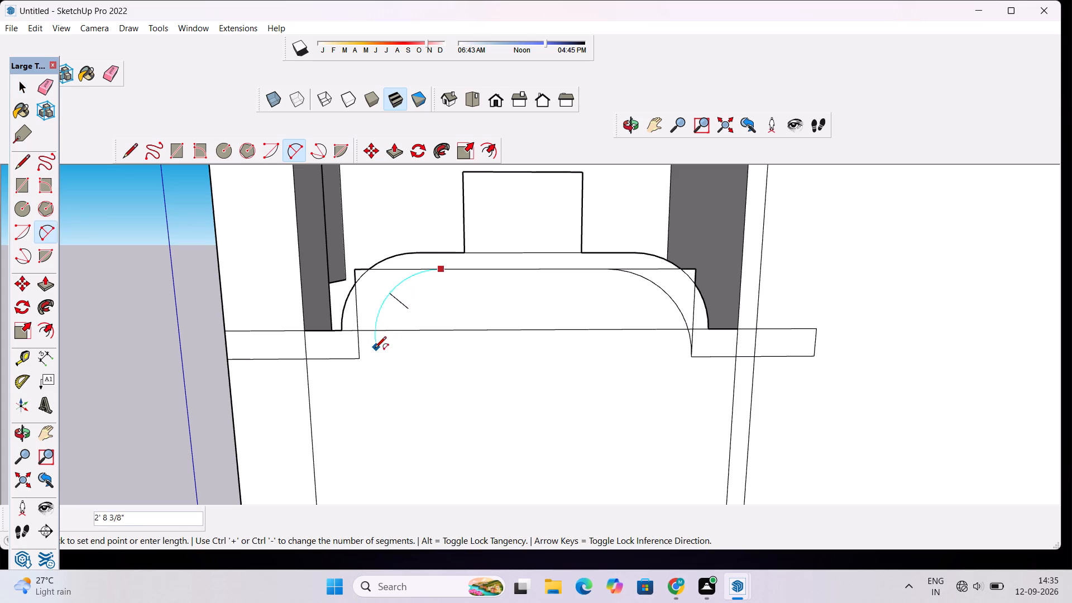
double_click(359, 358)
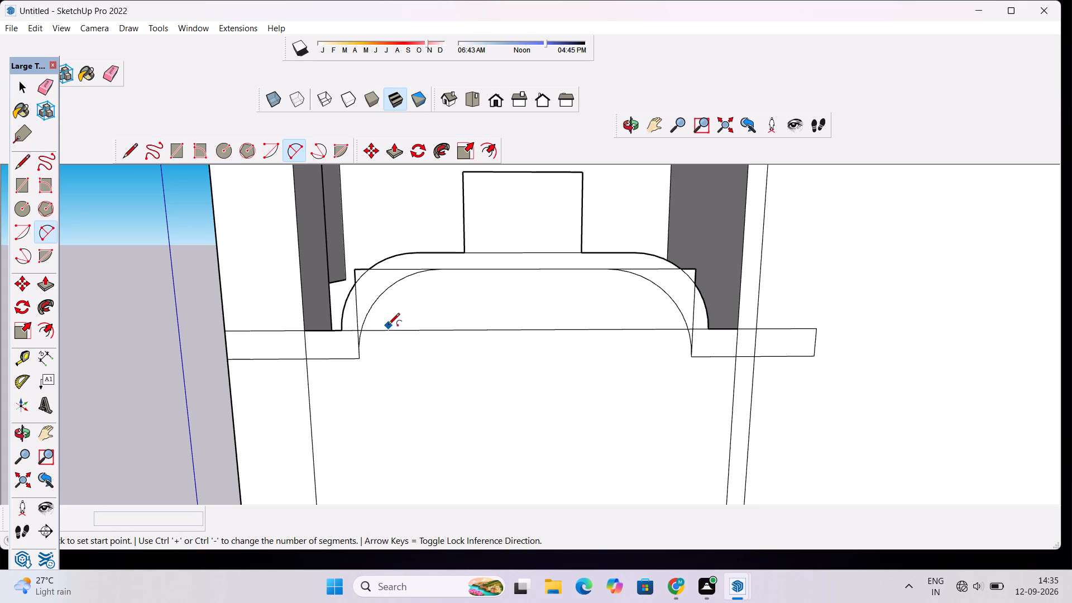
key("space")
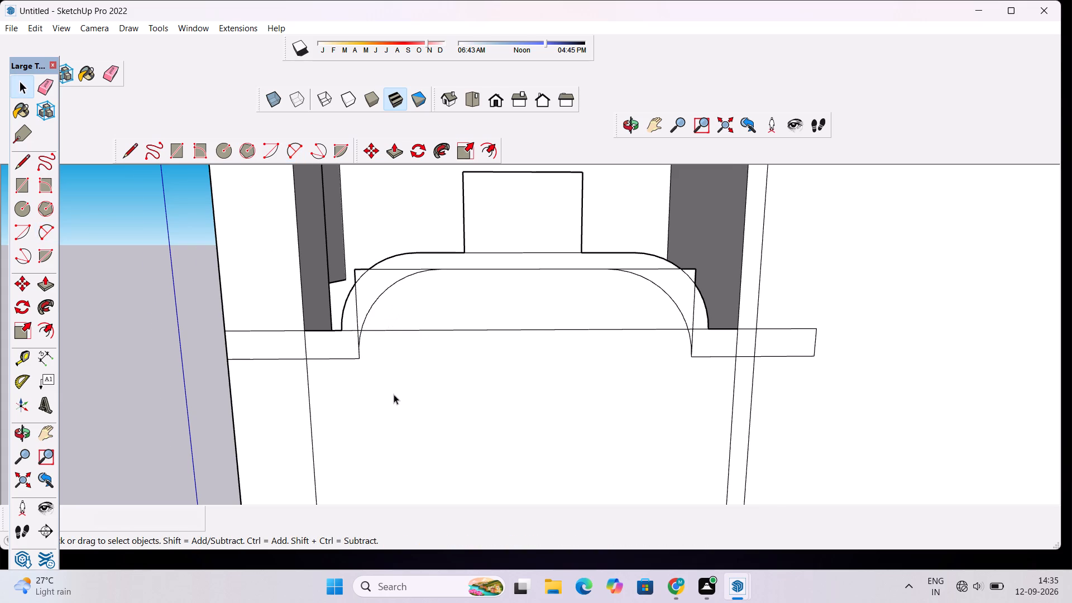
Erase the stub of the offset outline's top line that projects beyond the lower step's left arc.
scroll(394, 394, "up", 1)
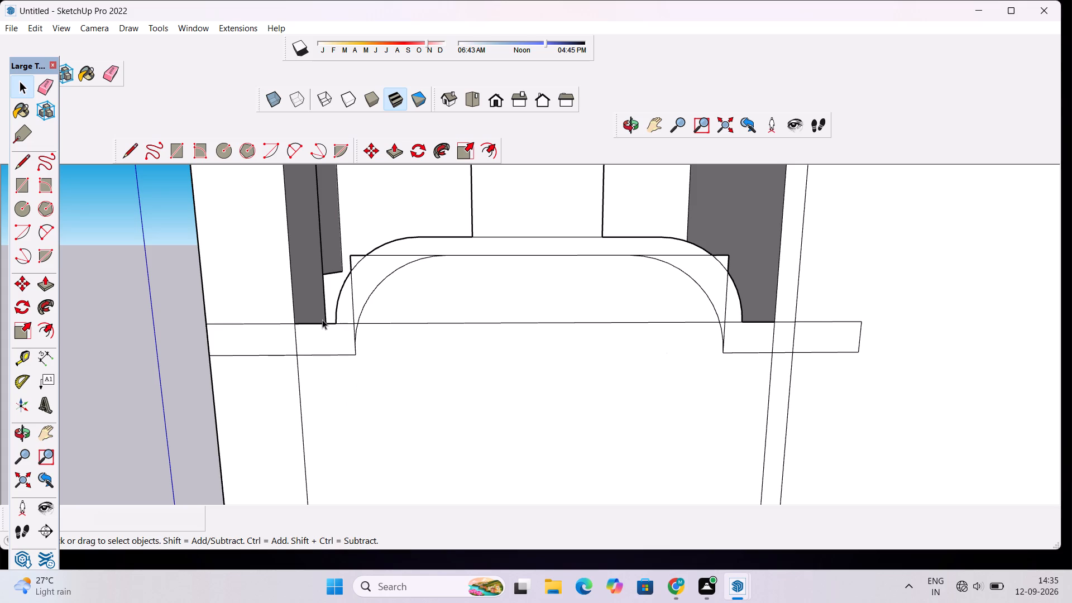
key("e")
left_click_drag(356, 254, 351, 266)
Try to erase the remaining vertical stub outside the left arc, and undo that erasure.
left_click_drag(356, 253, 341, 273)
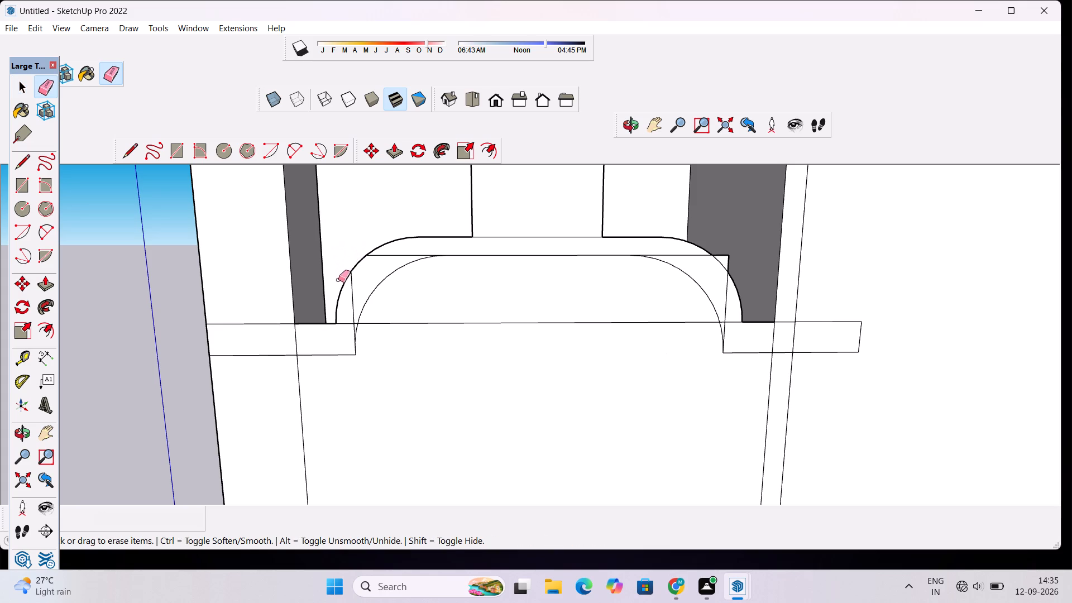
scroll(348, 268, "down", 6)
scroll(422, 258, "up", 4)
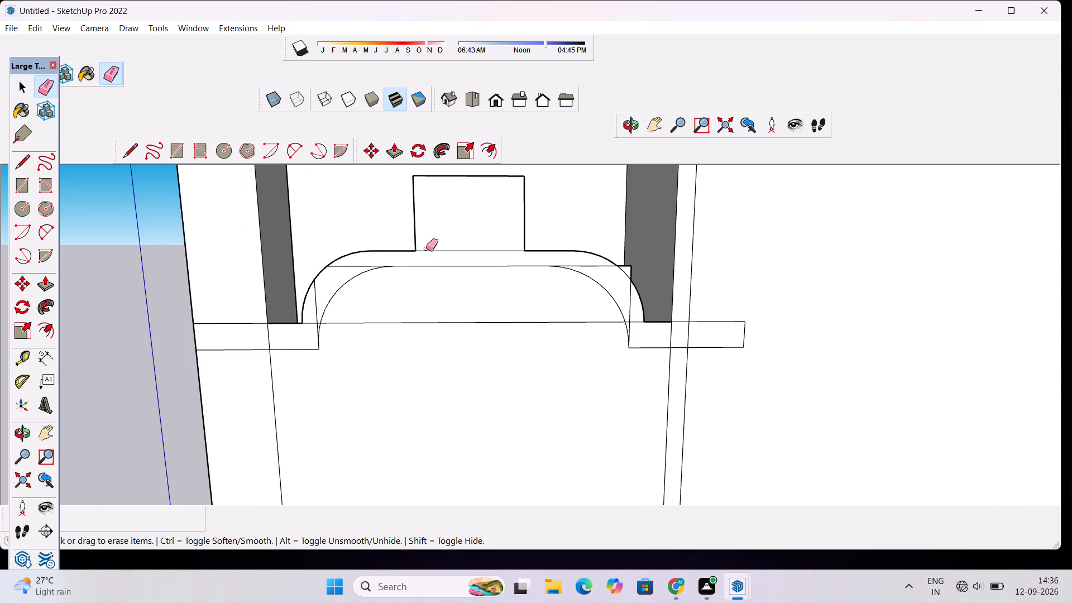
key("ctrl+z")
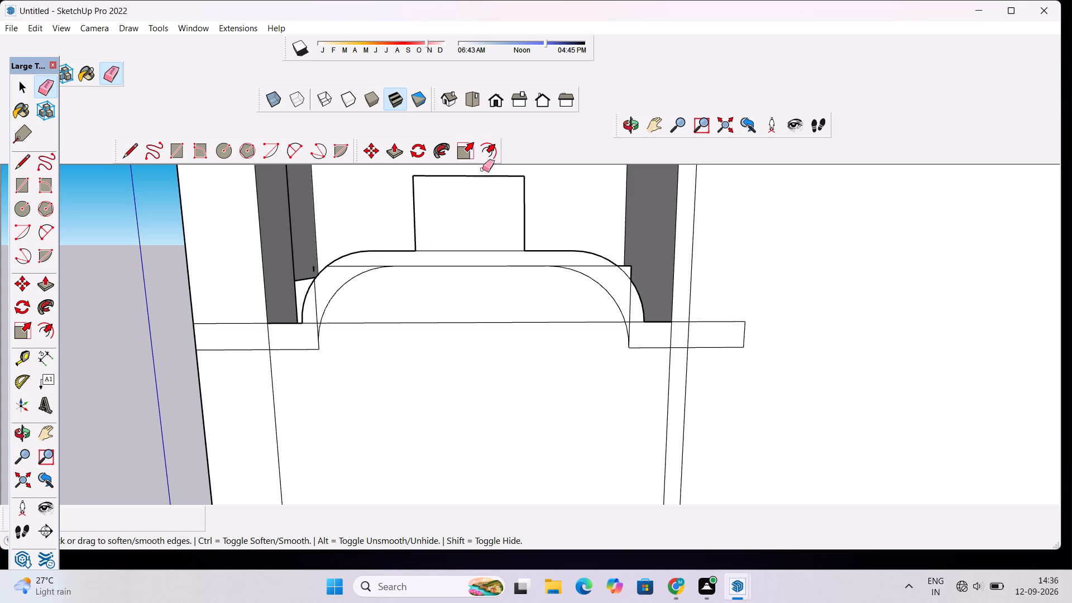
Examine the rounded front profile and its offset outline from both sides, from inside the recess and from the front.
left_click(631, 118)
left_click_drag(435, 239, 702, 197)
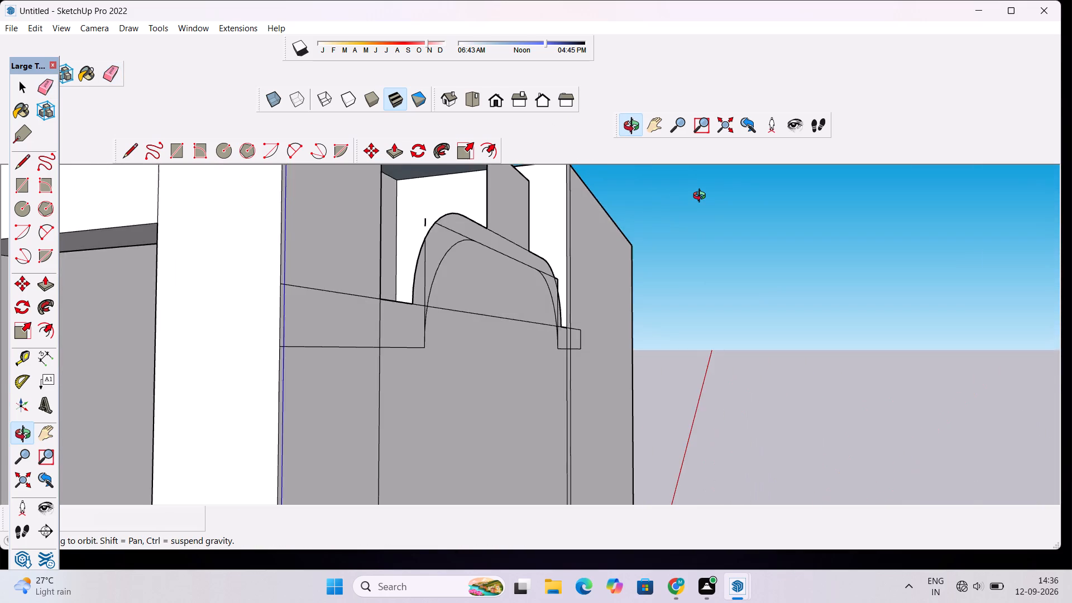
left_click_drag(702, 197, 692, 207)
scroll(692, 207, "down", 10)
left_click_drag(695, 220, 543, 265)
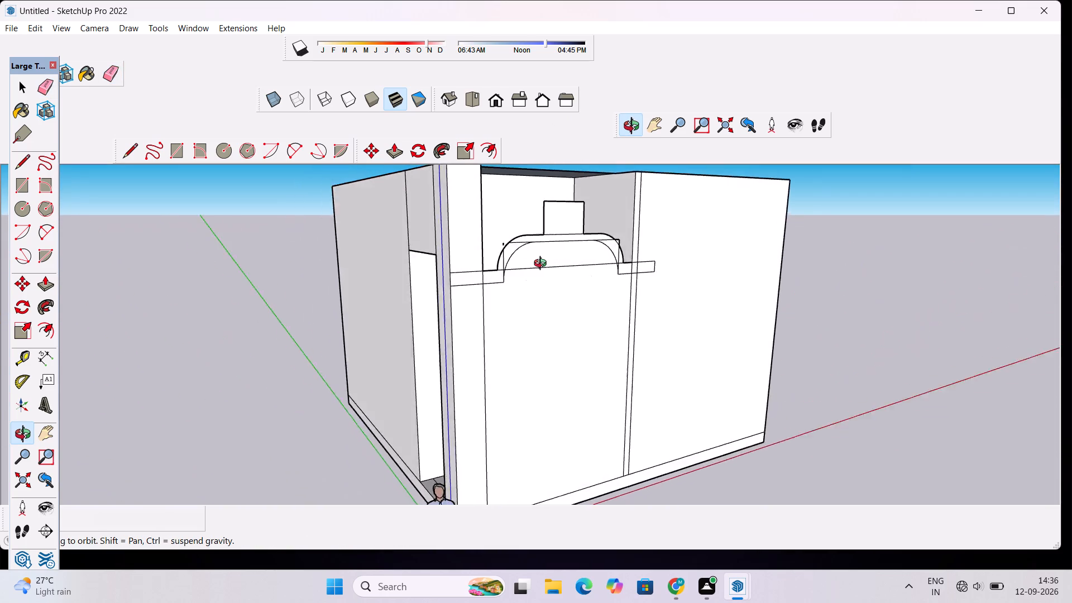
left_click_drag(543, 265, 245, 290)
left_click_drag(410, 280, 469, 263)
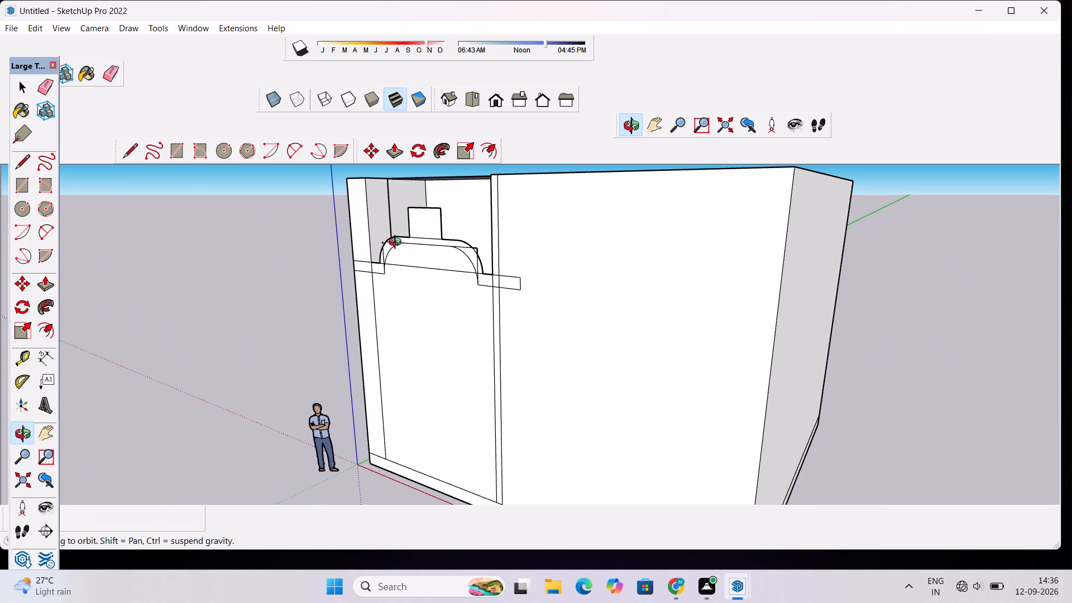
scroll(396, 236, "up", 9)
left_click_drag(396, 236, 720, 214)
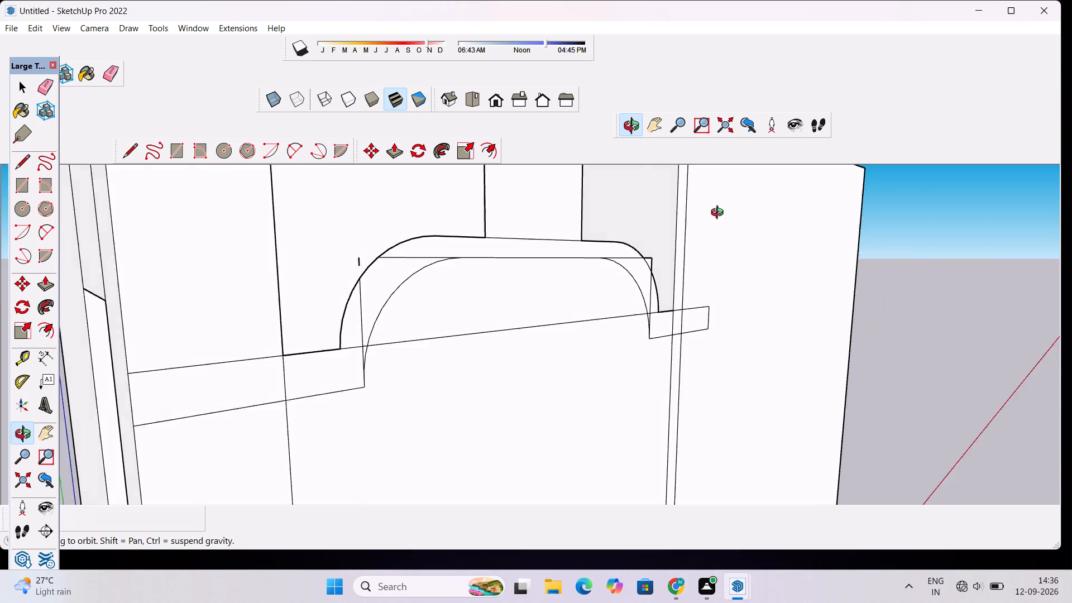
left_click_drag(720, 214, 821, 223)
left_click_drag(331, 341, 493, 218)
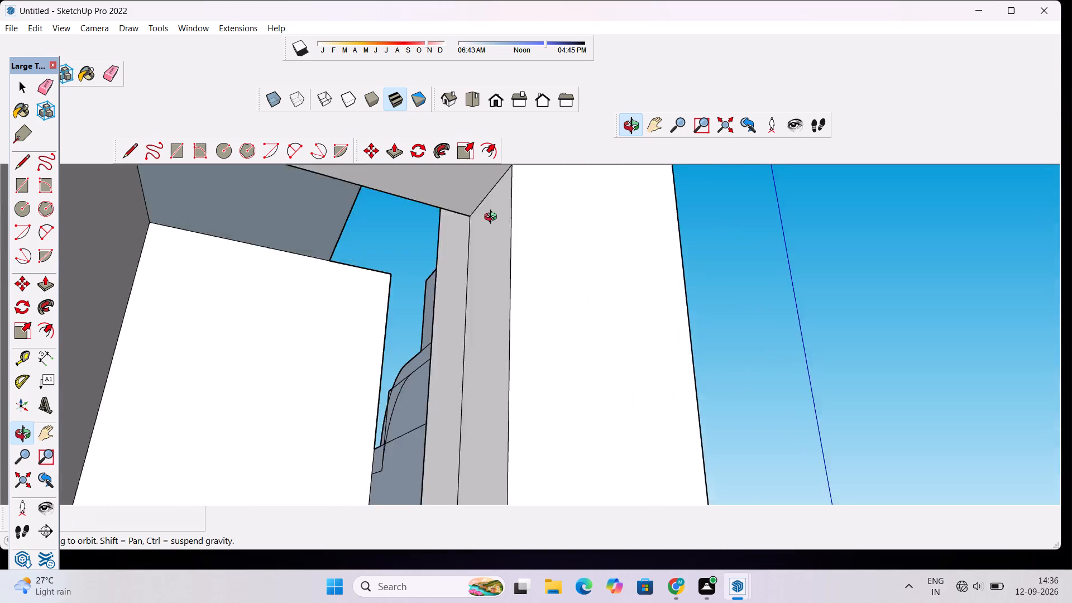
left_click_drag(493, 218, 564, 213)
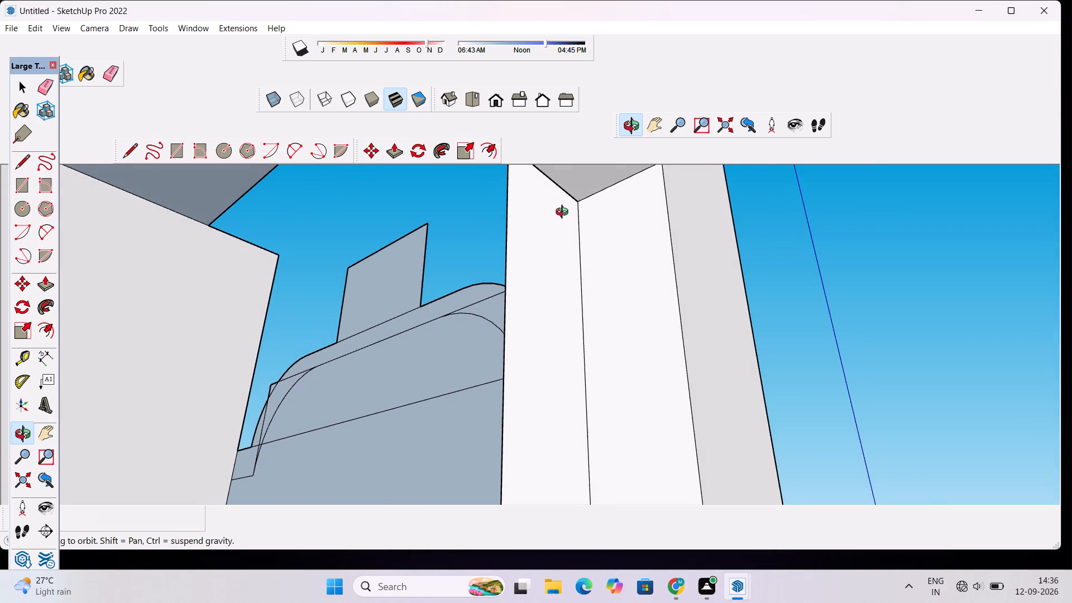
left_click_drag(564, 213, 558, 228)
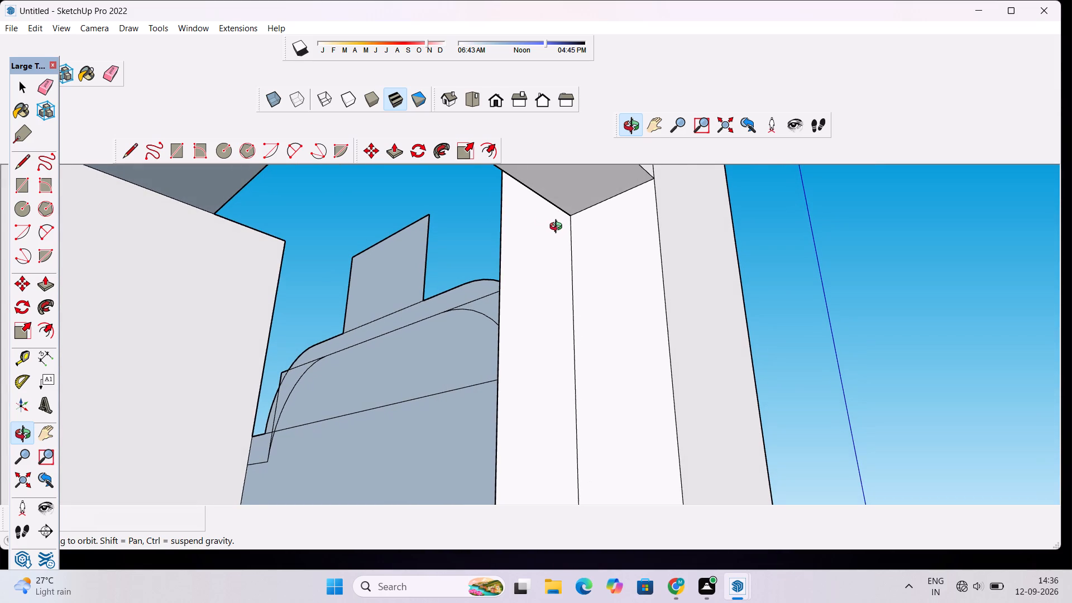
scroll(558, 226, "down", 10)
left_click_drag(599, 221, 291, 310)
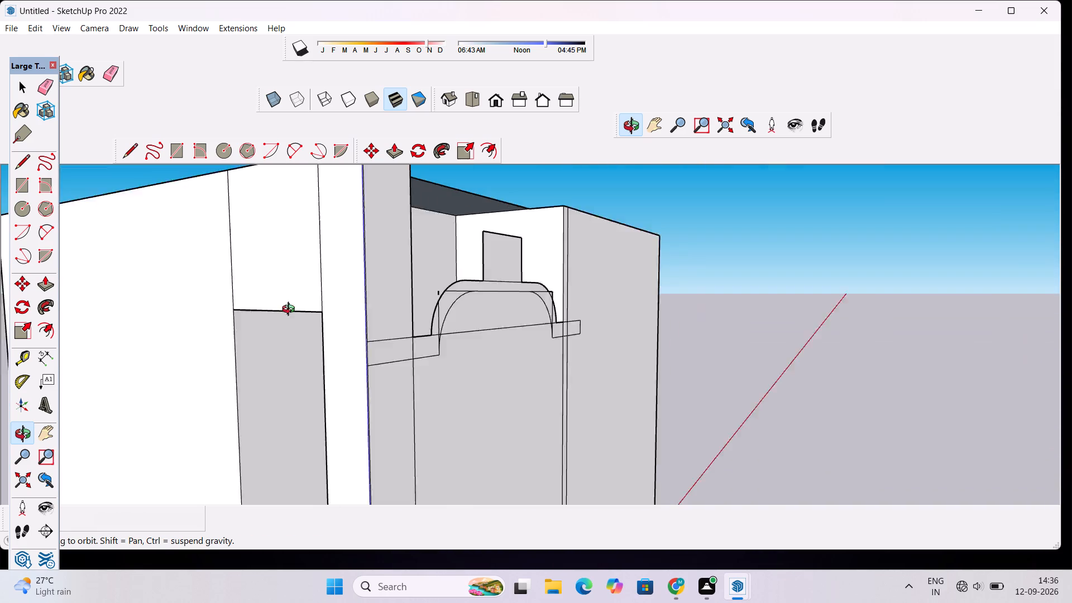
left_click_drag(291, 310, 236, 323)
scroll(236, 323, "down", 2)
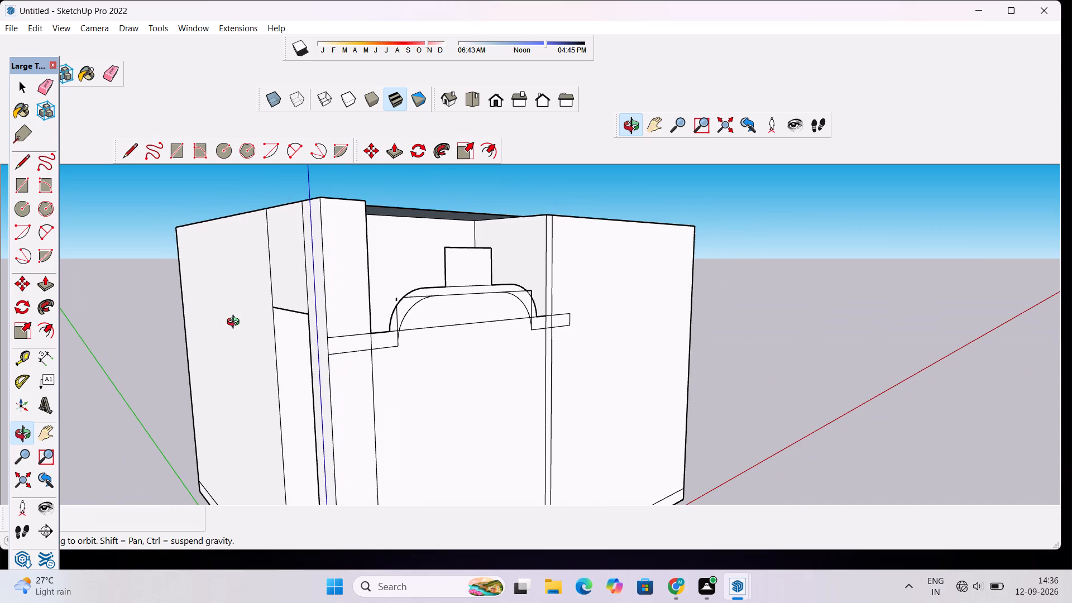
scroll(235, 324, "up", 3)
left_click_drag(604, 207, 554, 245)
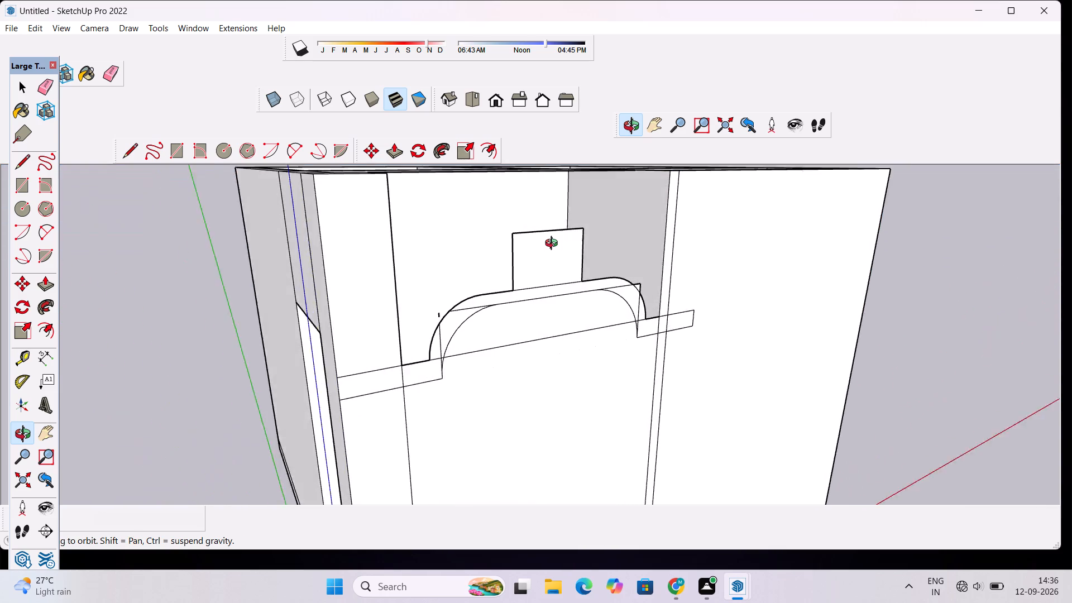
left_click_drag(554, 245, 416, 287)
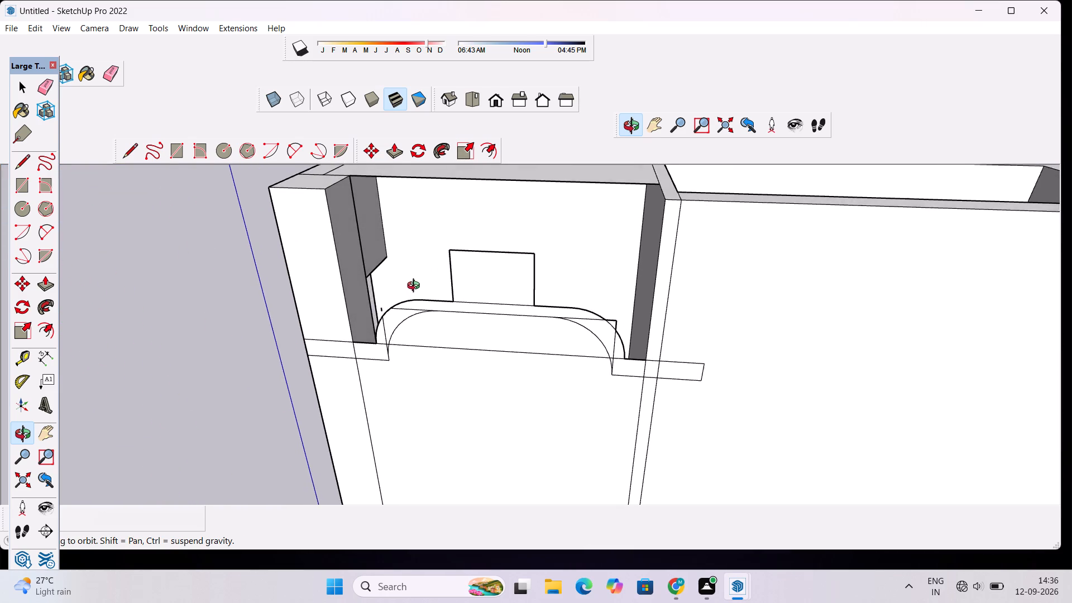
left_click_drag(416, 287, 411, 293)
scroll(410, 286, "up", 3)
left_click_drag(415, 326, 420, 285)
scroll(420, 281, "up", 1)
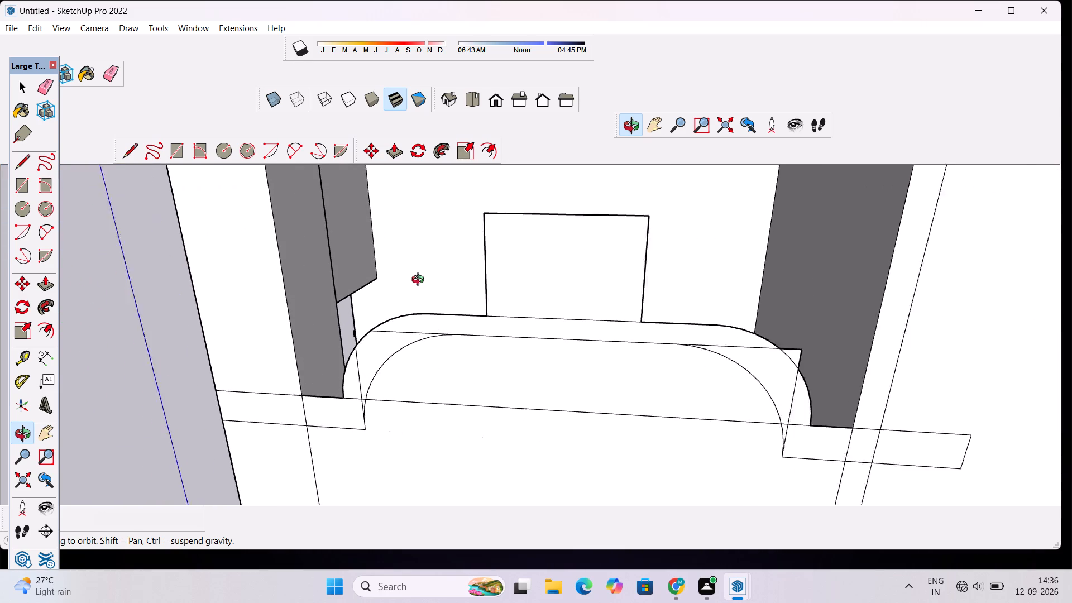
scroll(420, 281, "up", 1)
left_click_drag(421, 280, 425, 320, "ctrl")
scroll(424, 309, "down", 4)
left_click_drag(425, 309, 438, 238)
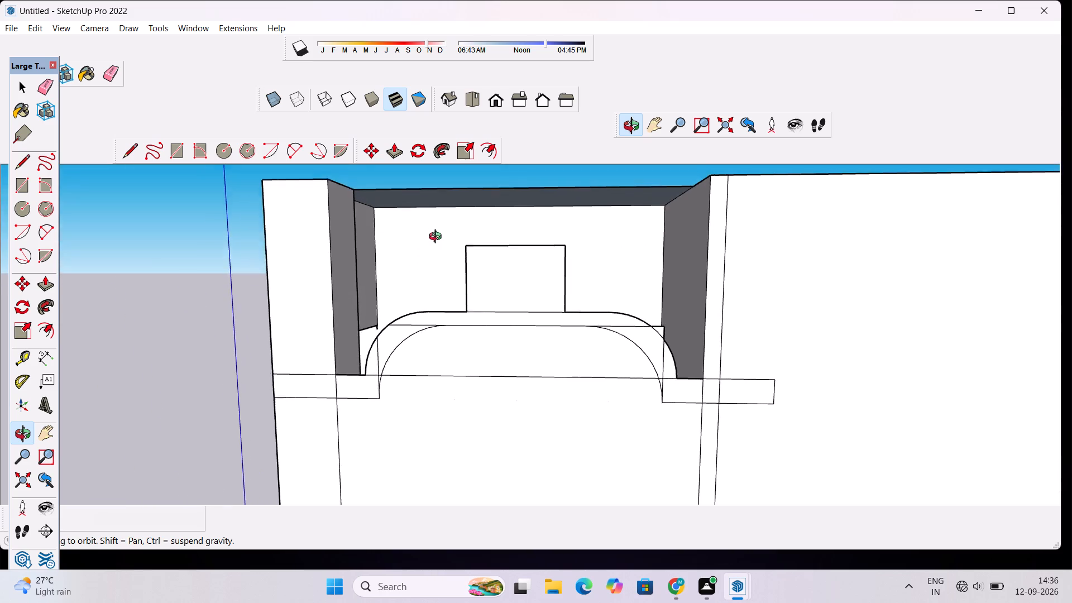
left_click_drag(438, 238, 438, 237)
scroll(446, 224, "up", 3)
left_click_drag(461, 217, 452, 267, "ctrl")
left_click_drag(448, 295, 458, 254)
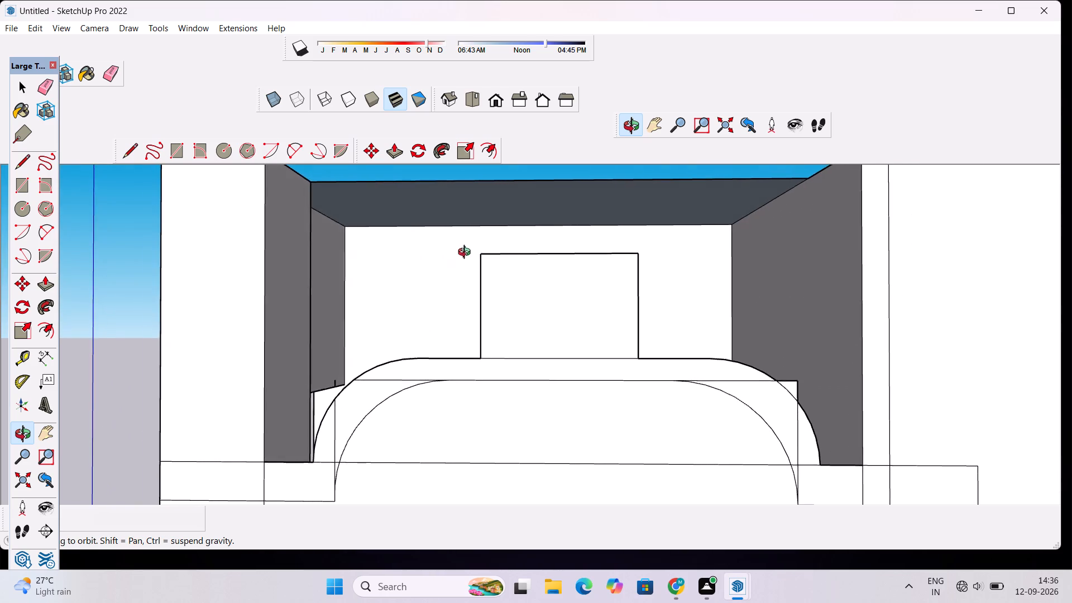
scroll(482, 248, "down", 9)
scroll(480, 251, "up", 5)
left_click_drag(446, 283, 450, 295)
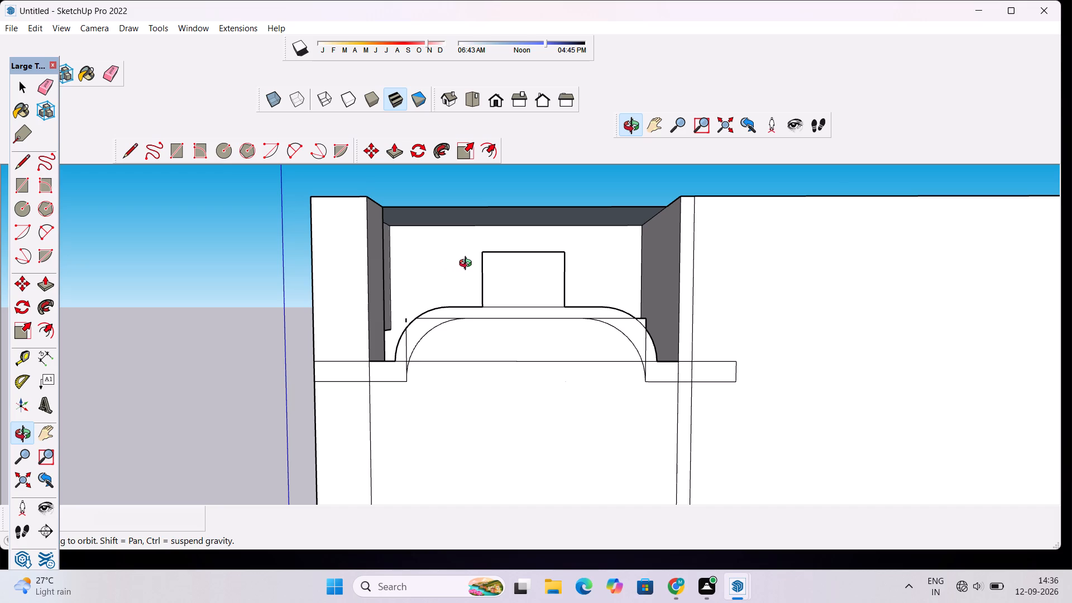
scroll(507, 309, "up", 2)
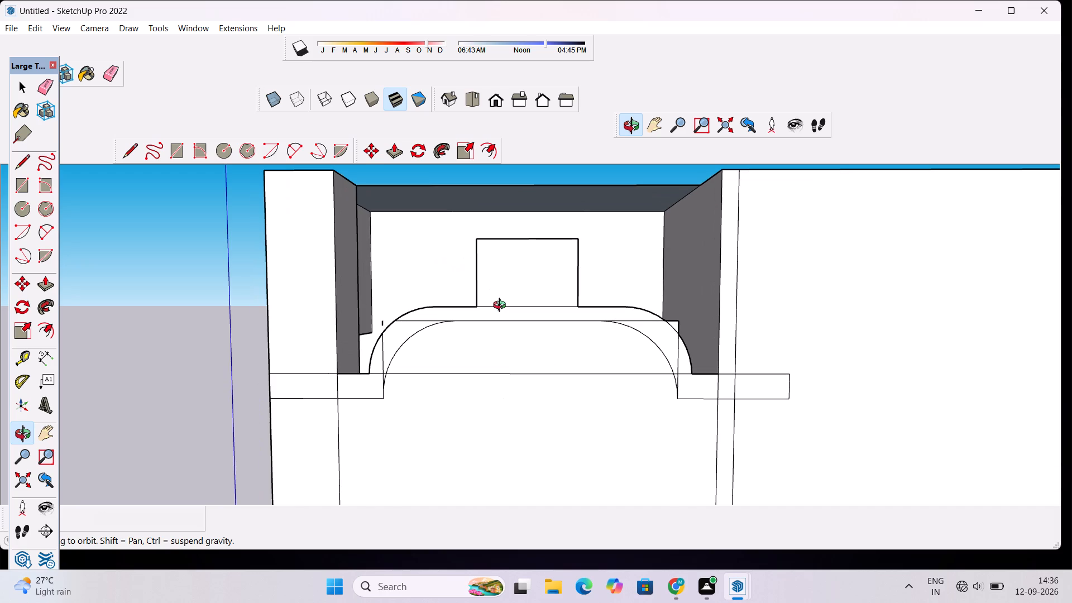
Examine the whole building from above and from the front to check the profile against the walls.
left_click_drag(694, 214, 625, 296)
scroll(625, 291, "down", 5)
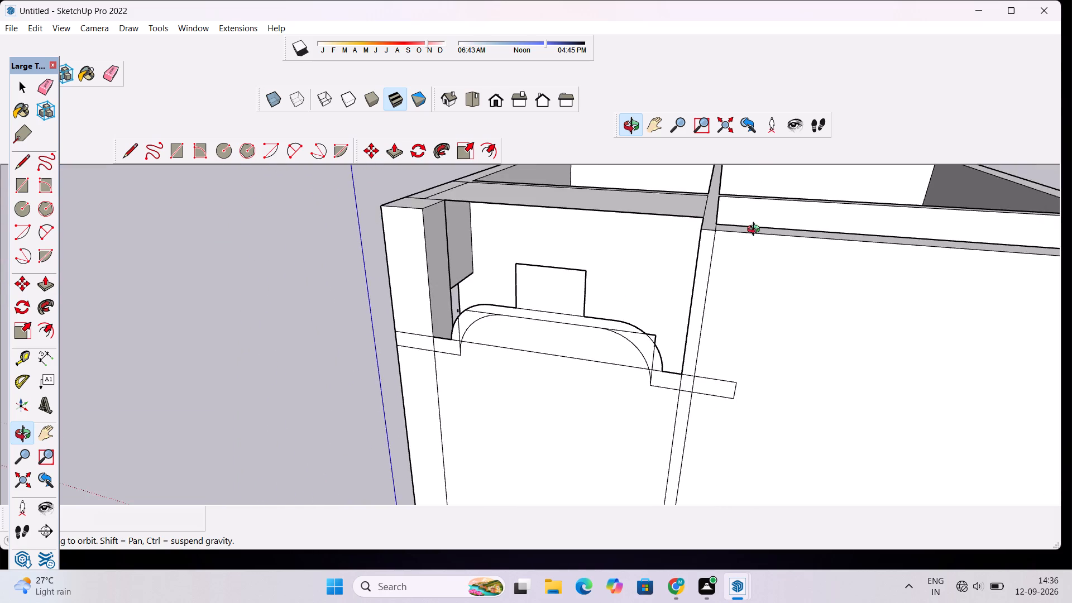
left_click_drag(756, 231, 643, 353)
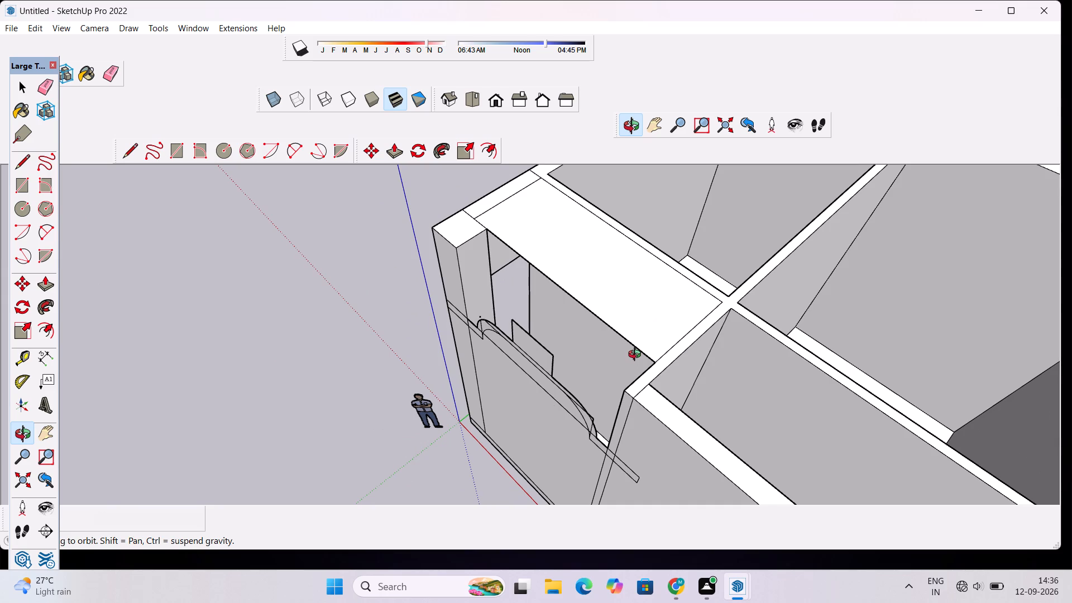
scroll(637, 354, "down", 6)
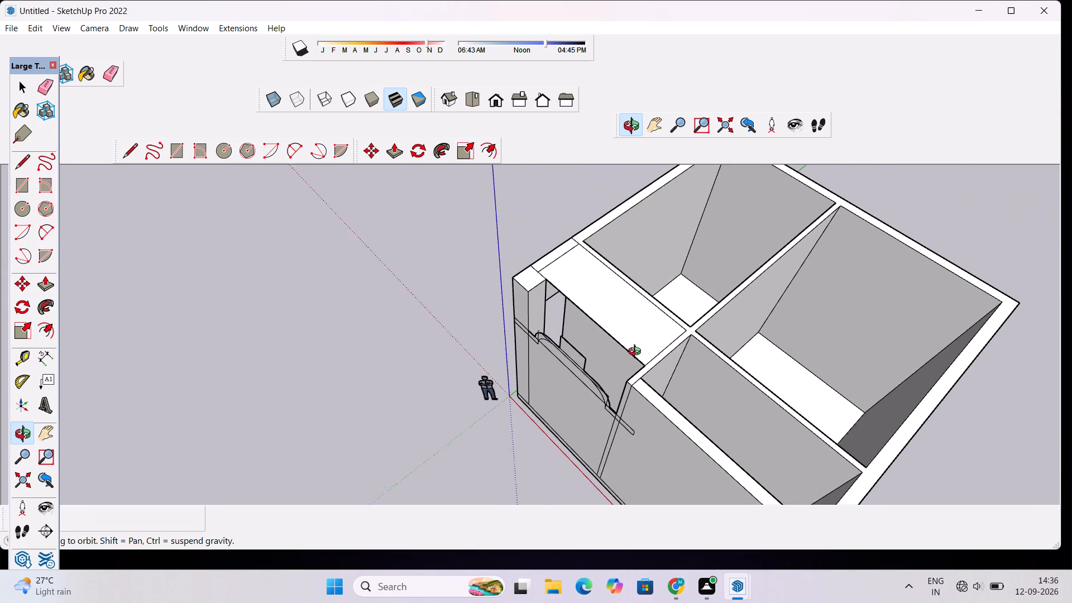
scroll(637, 353, "down", 2)
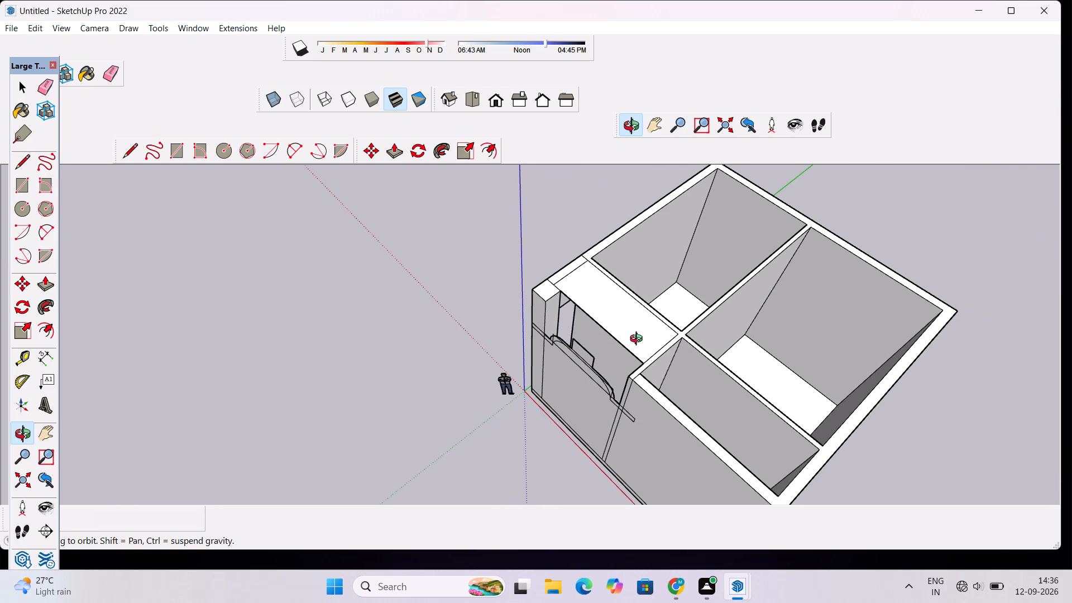
left_click_drag(516, 427, 659, 221)
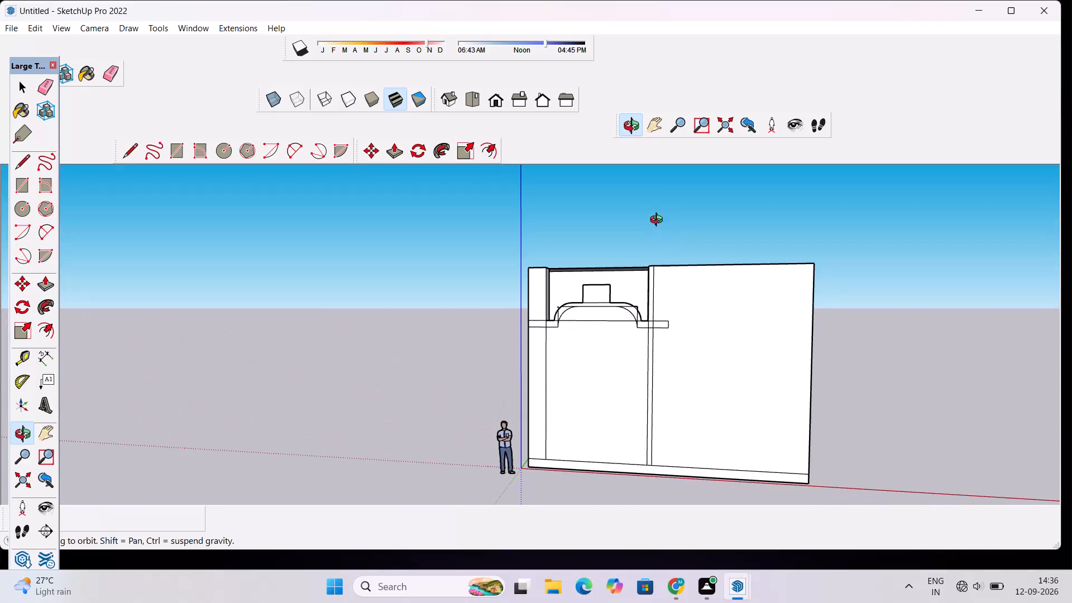
scroll(673, 277, "up", 4)
left_click_drag(658, 287, 698, 413)
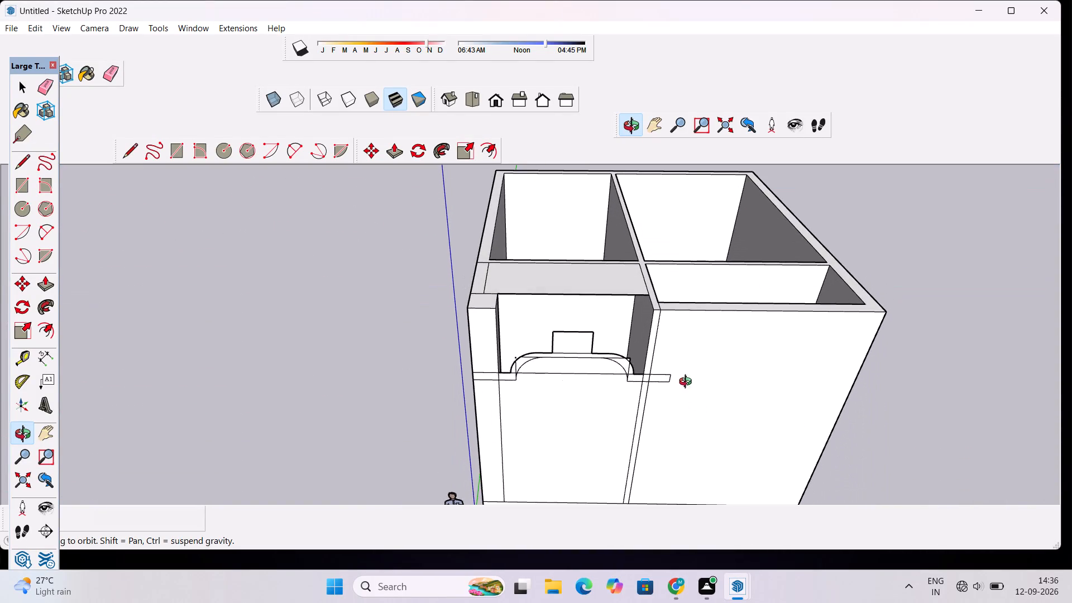
scroll(651, 332, "down", 6)
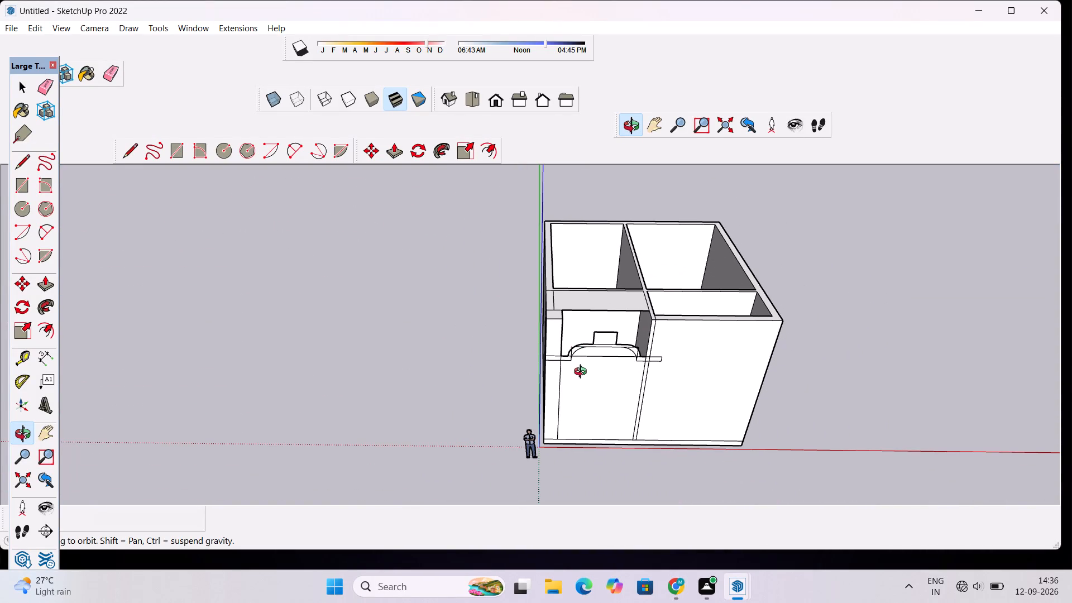
left_click_drag(587, 396, 586, 355)
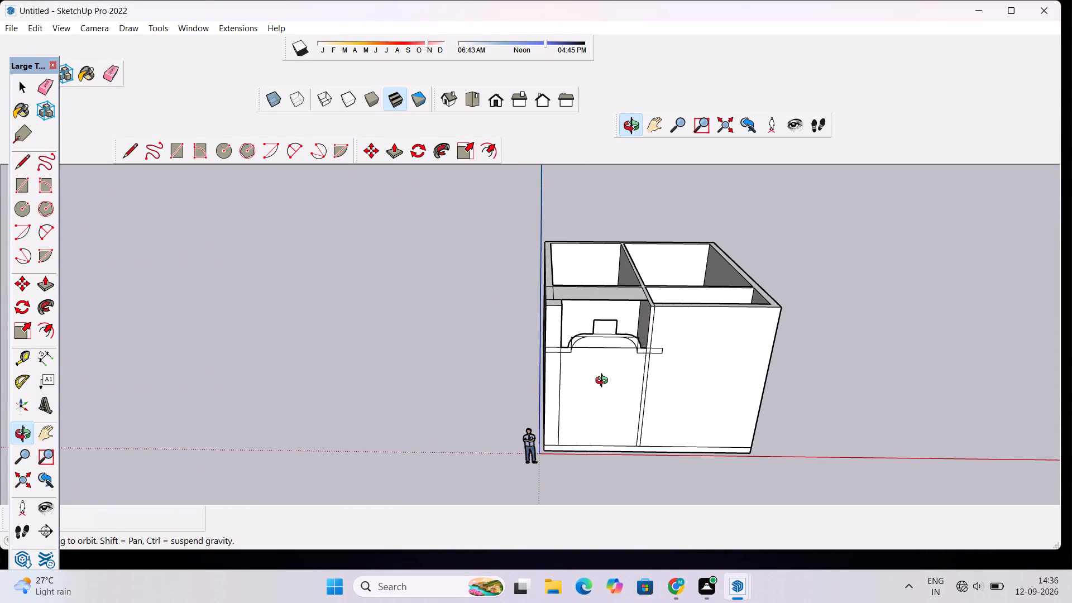
left_click_drag(604, 382, 604, 309)
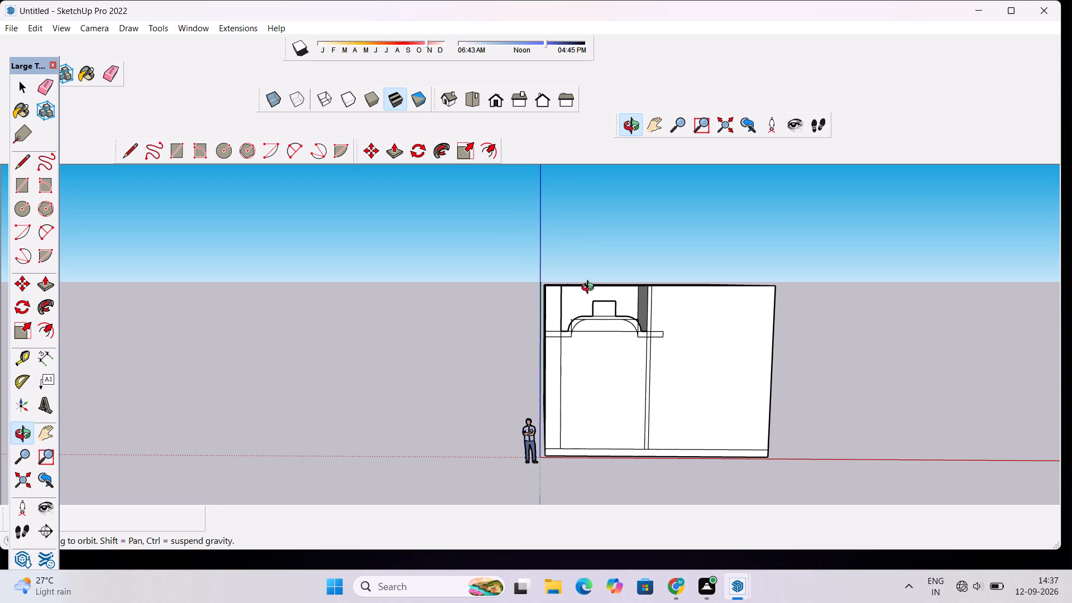
scroll(618, 333, "down", 5)
left_click_drag(639, 368, 630, 336)
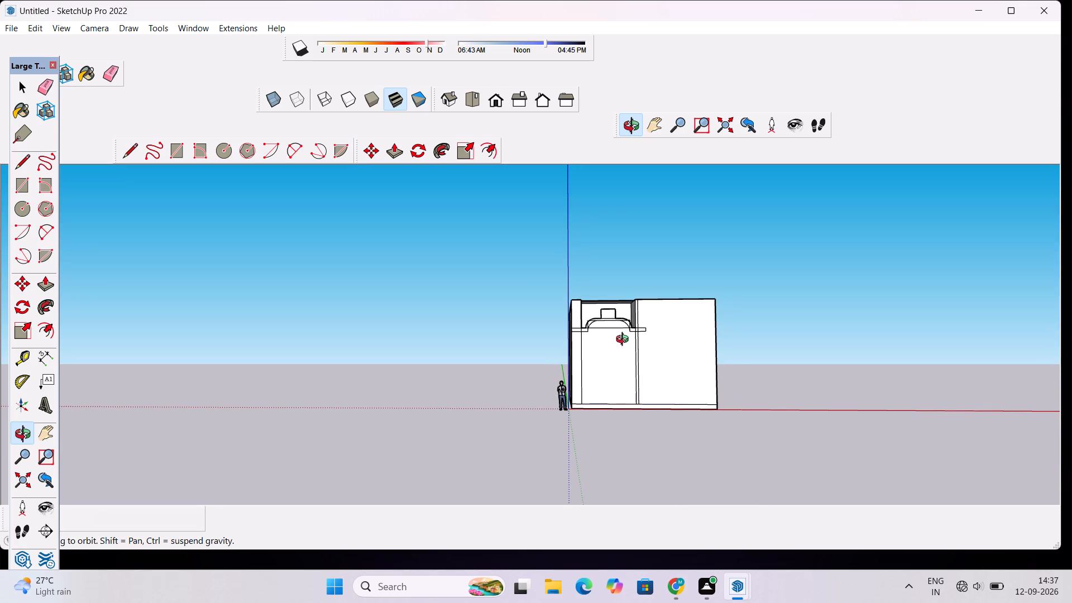
scroll(618, 341, "up", 3)
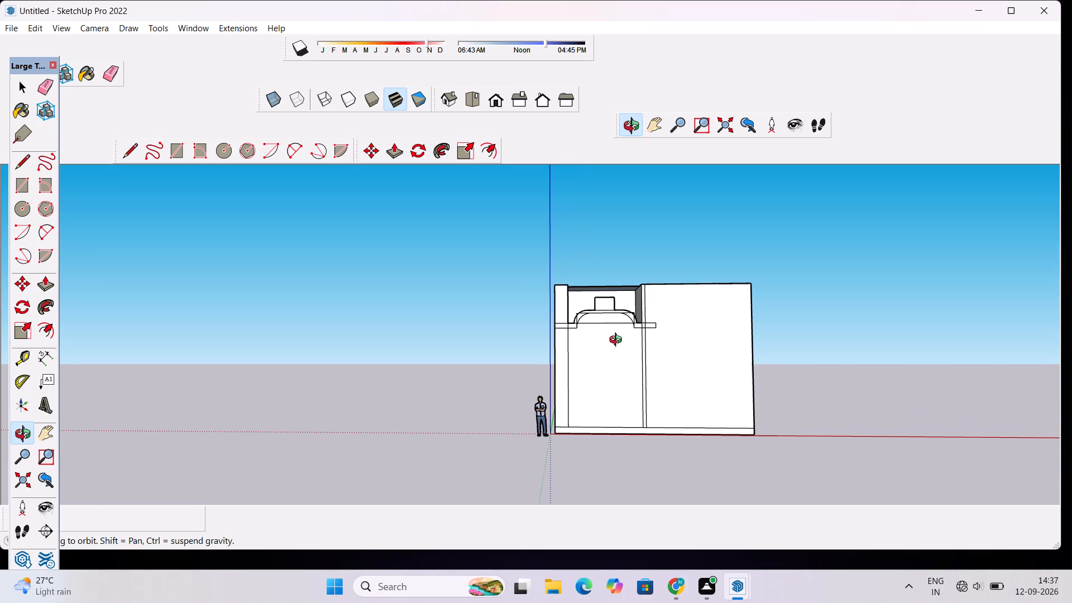
scroll(604, 309, "up", 3)
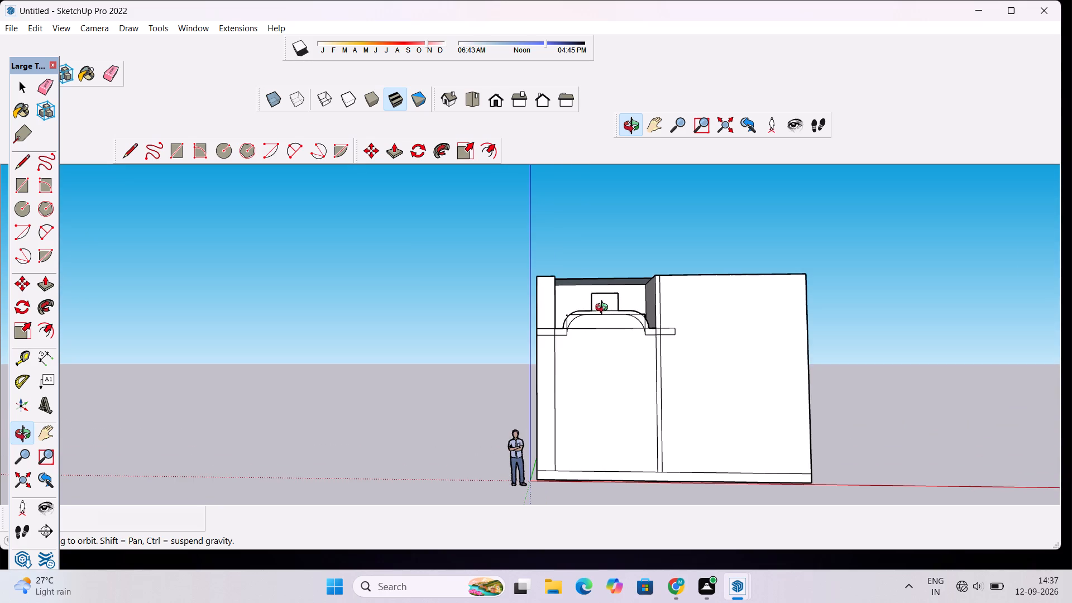
scroll(606, 287, "up", 2)
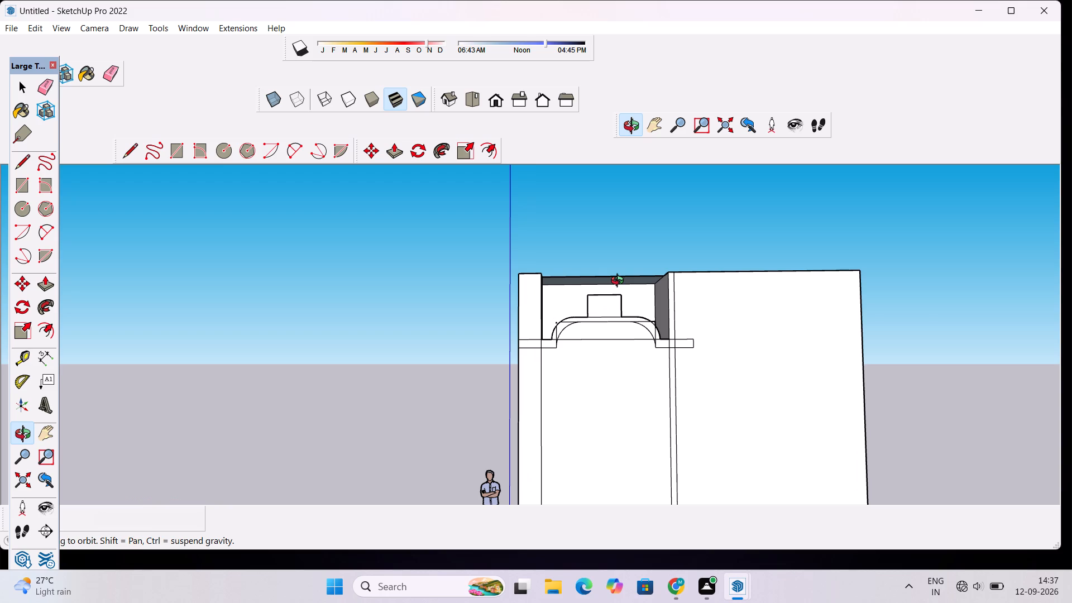
scroll(640, 323, "down", 4)
left_click_drag(638, 347, 635, 390)
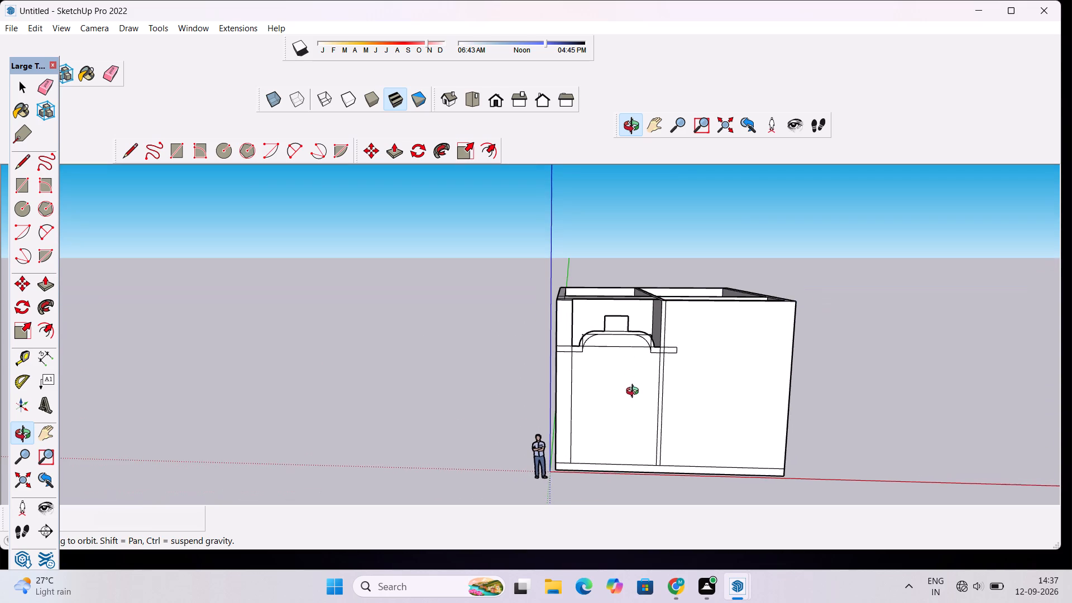
scroll(626, 399, "up", 1)
left_click_drag(575, 418, 642, 388)
scroll(718, 371, "up", 3)
left_click_drag(728, 368, 623, 386, "shift")
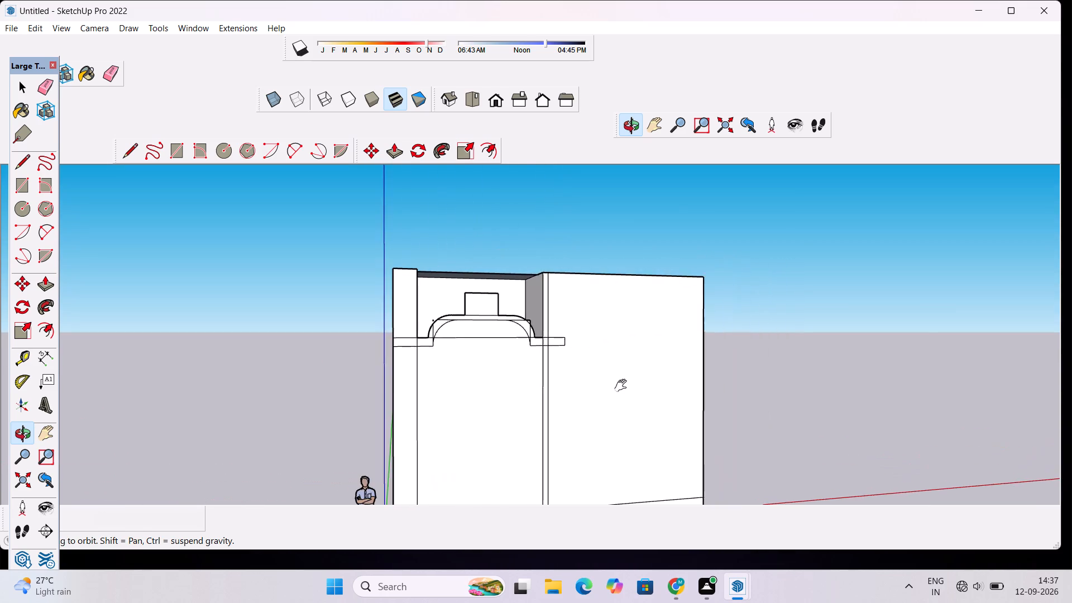
left_click_drag(623, 386, 624, 386, "shift")
scroll(620, 387, "down", 4)
left_click_drag(620, 380, 602, 389)
scroll(595, 379, "up", 2)
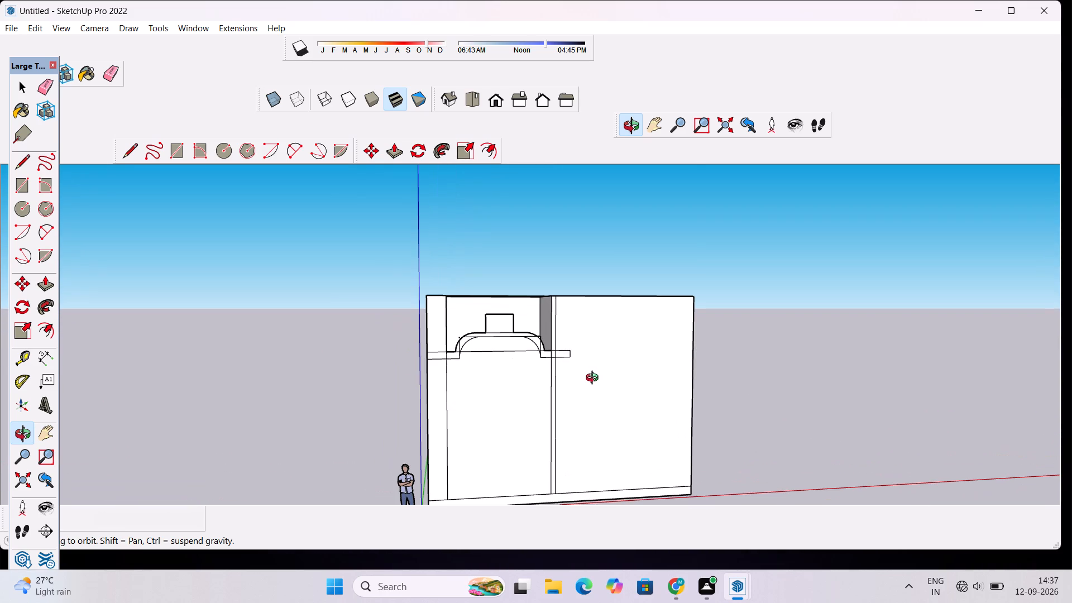
Erase the offset outline's corner stubs outside the lower step's right arc and the leftover right vertical just inside it.
left_click_drag(563, 347, 563, 356)
scroll(520, 322, "up", 4)
left_click_drag(520, 322, 520, 356)
scroll(520, 356, "up", 9)
key("e")
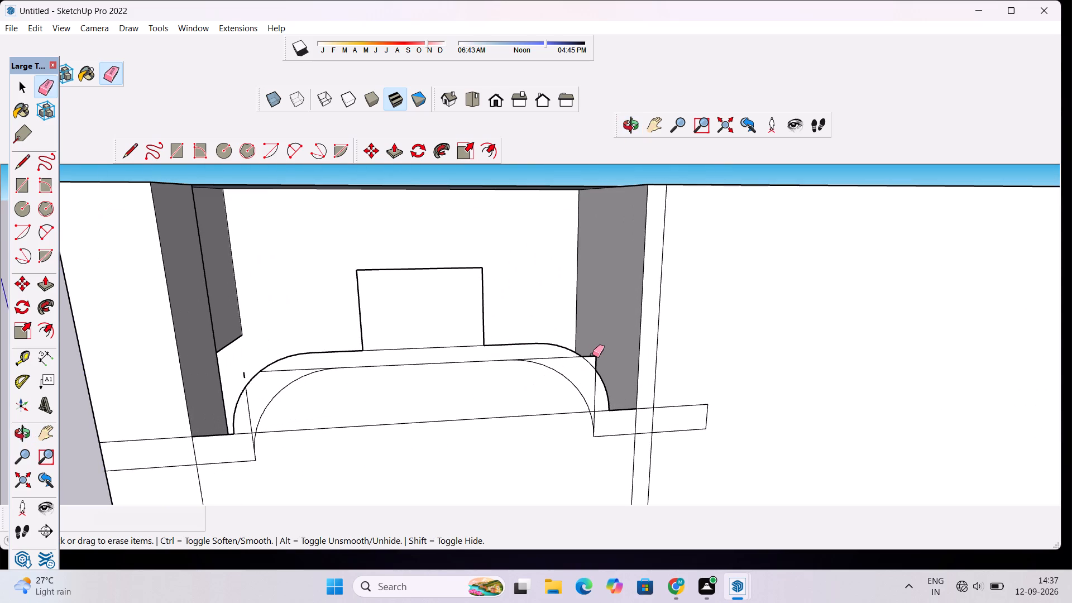
left_click_drag(592, 352, 598, 361)
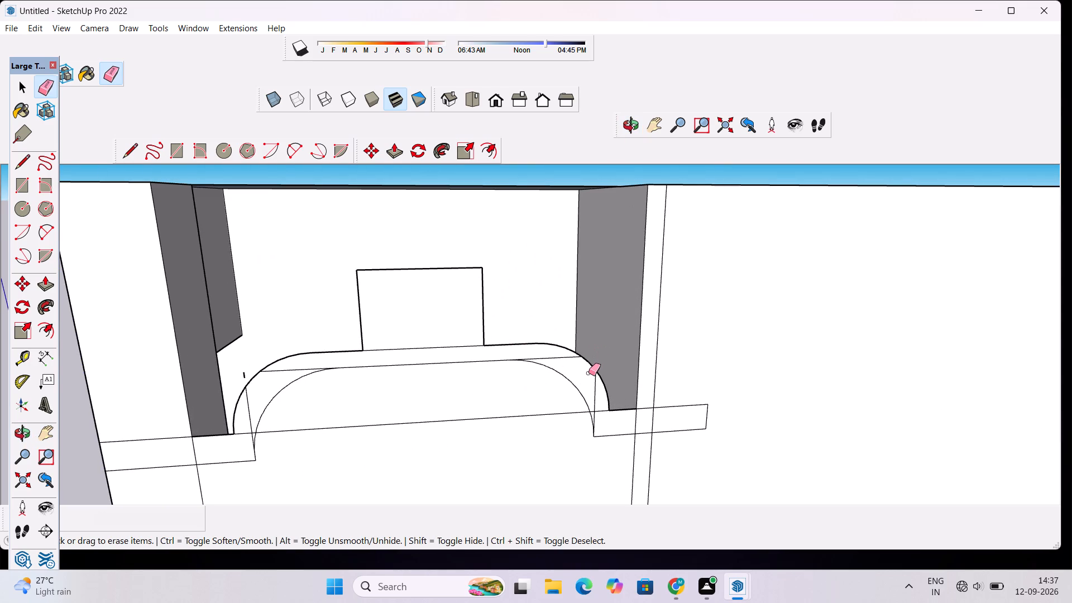
left_click(596, 391)
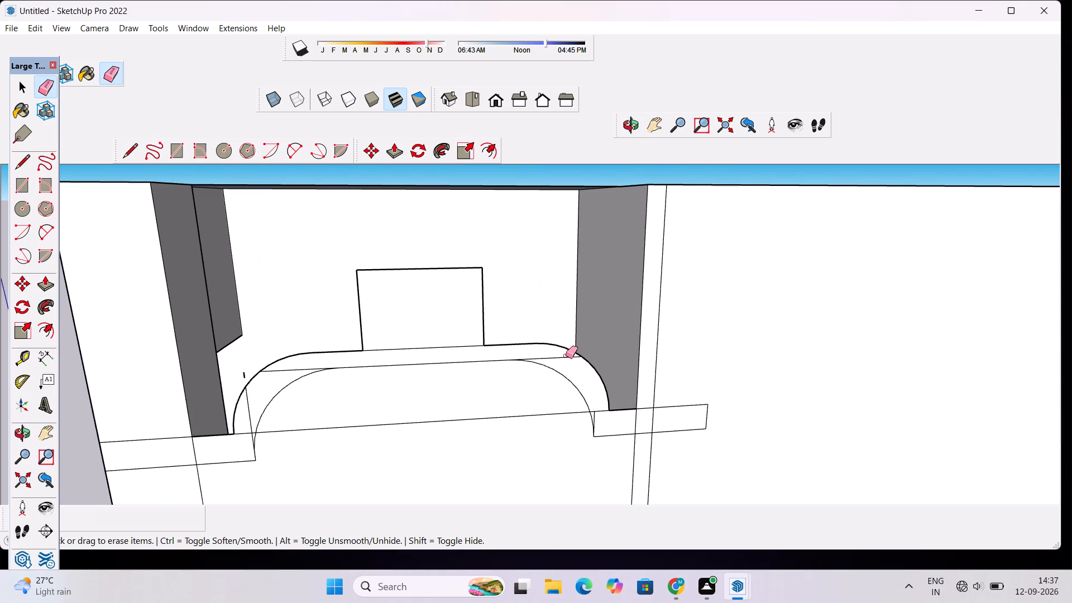
Erase the offset outline's leftover straight edges around the right arc and the horizontal line spanning the area beneath the arch.
left_click(570, 357)
scroll(502, 438, "up", 1)
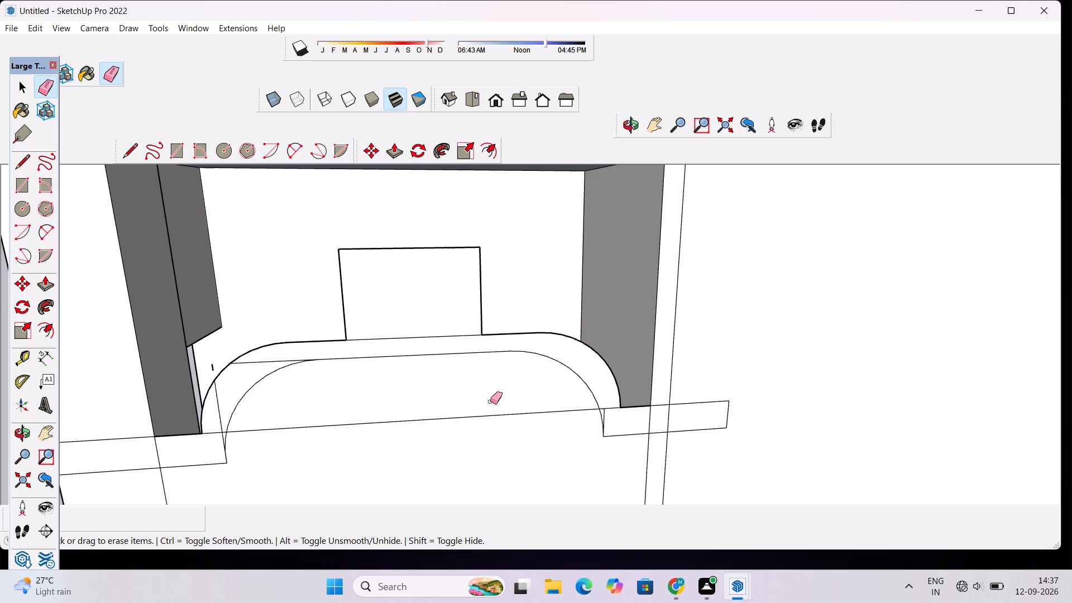
left_click_drag(475, 404, 475, 409)
left_click_drag(475, 409, 479, 422)
scroll(612, 422, "up", 6)
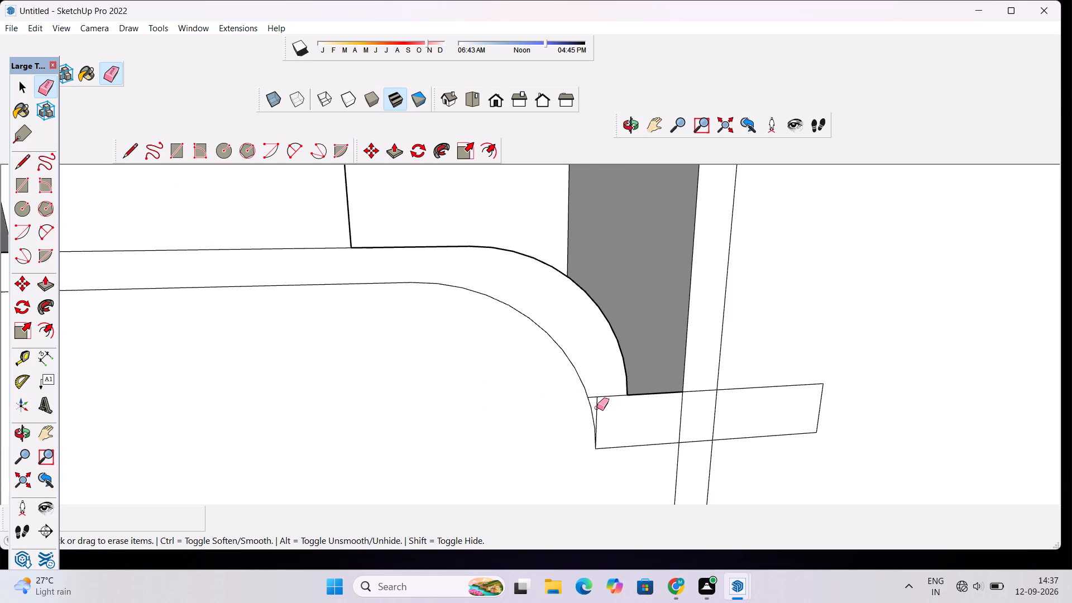
left_click(597, 408)
scroll(691, 389, "up", 9)
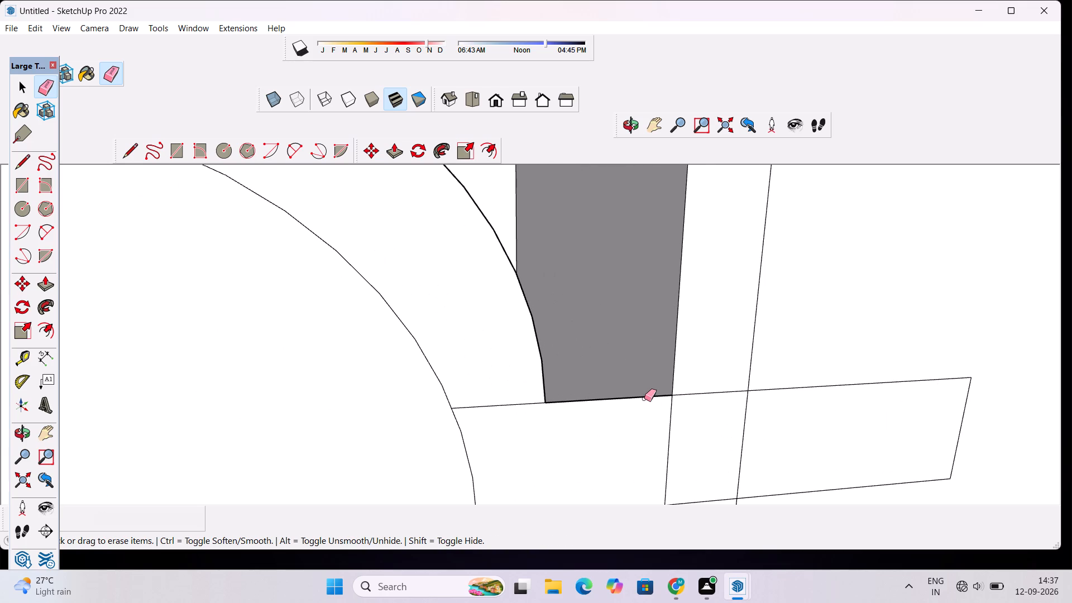
scroll(644, 397, "down", 9)
left_click_drag(564, 387, 568, 401)
scroll(568, 401, "down", 13)
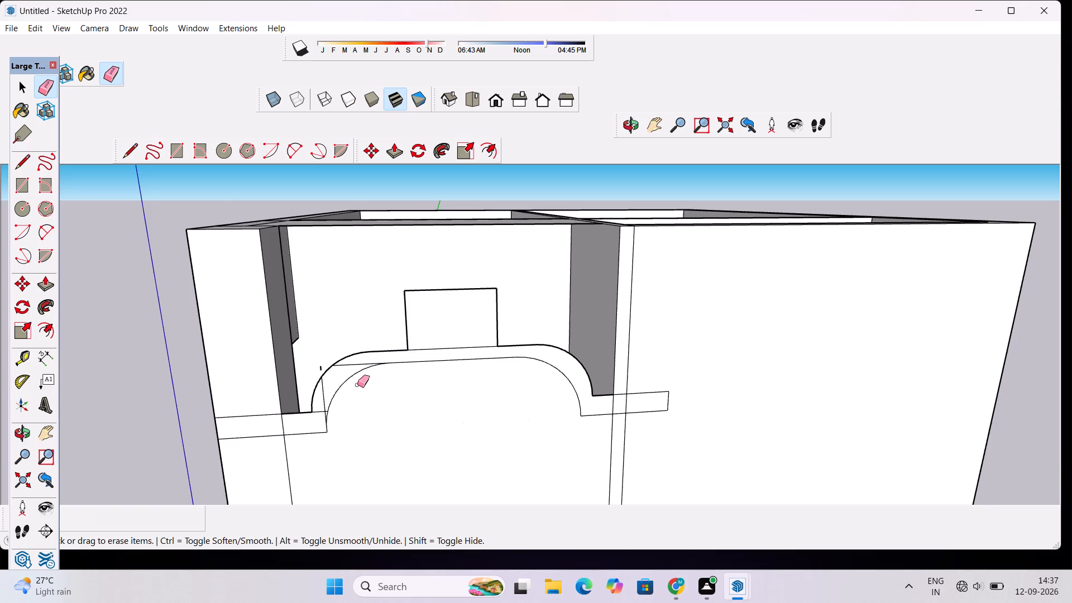
Erase the leftover vertical stubs outside and inside the left arc and the short horizontal edge at its foot.
scroll(357, 385, "up", 8)
left_click_drag(399, 338, 406, 348)
left_click_drag(413, 394, 417, 467)
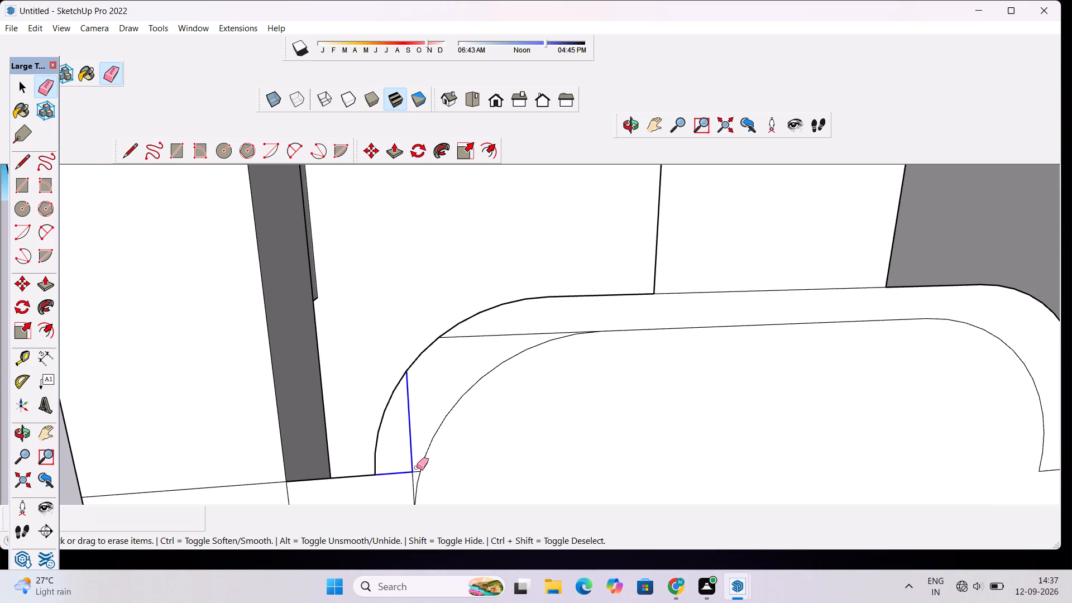
left_click_drag(417, 467, 407, 491)
scroll(422, 401, "down", 9)
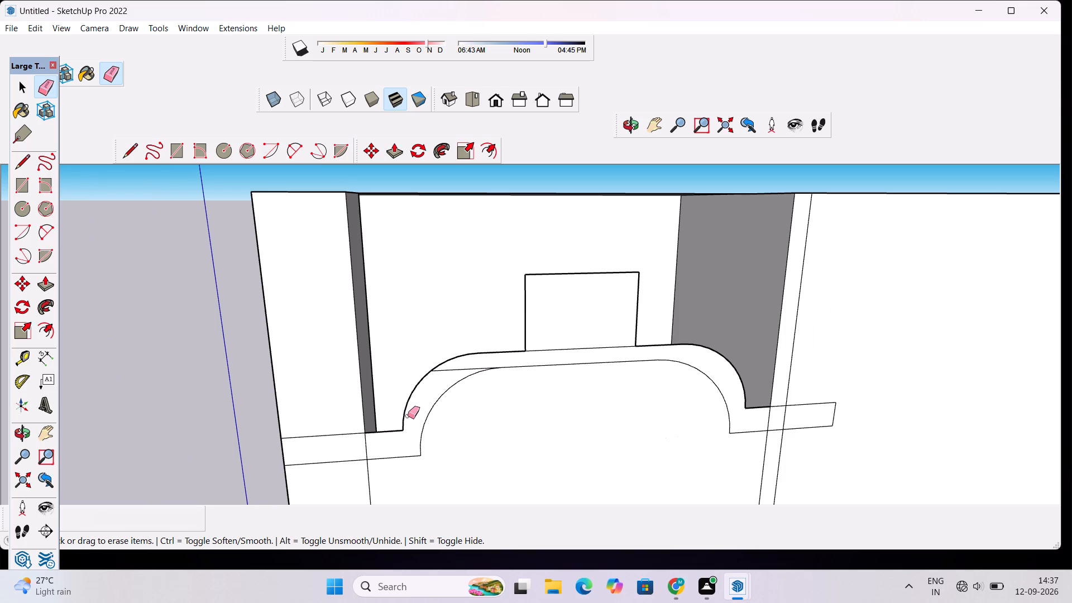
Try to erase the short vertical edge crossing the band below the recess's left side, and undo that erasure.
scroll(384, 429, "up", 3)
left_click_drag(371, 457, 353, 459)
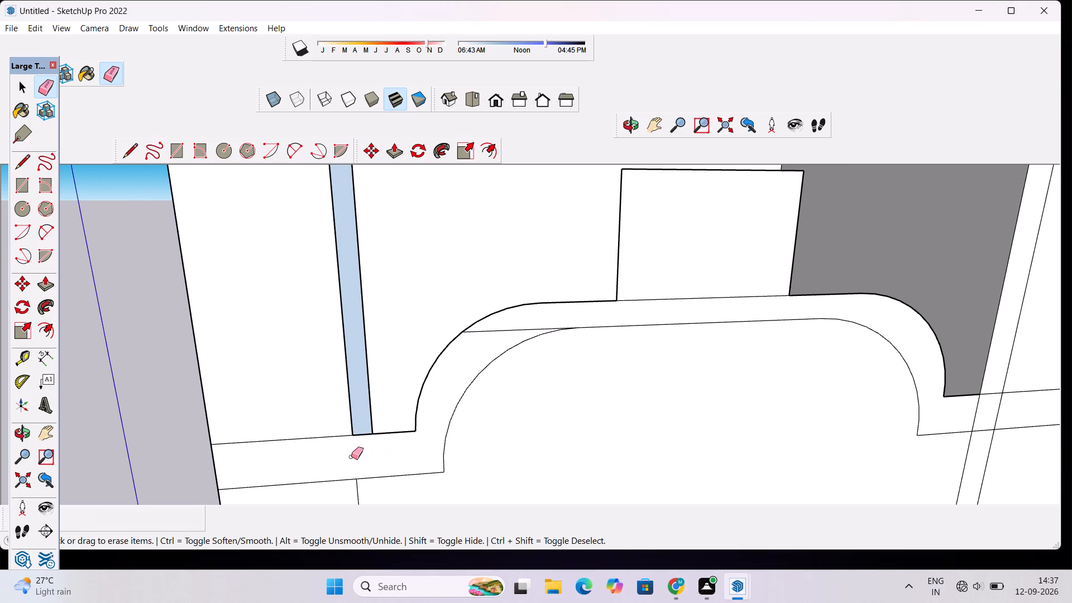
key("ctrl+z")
Erase the offset outline's leftover straight top edge between the two left arcs.
scroll(355, 444, "down", 1)
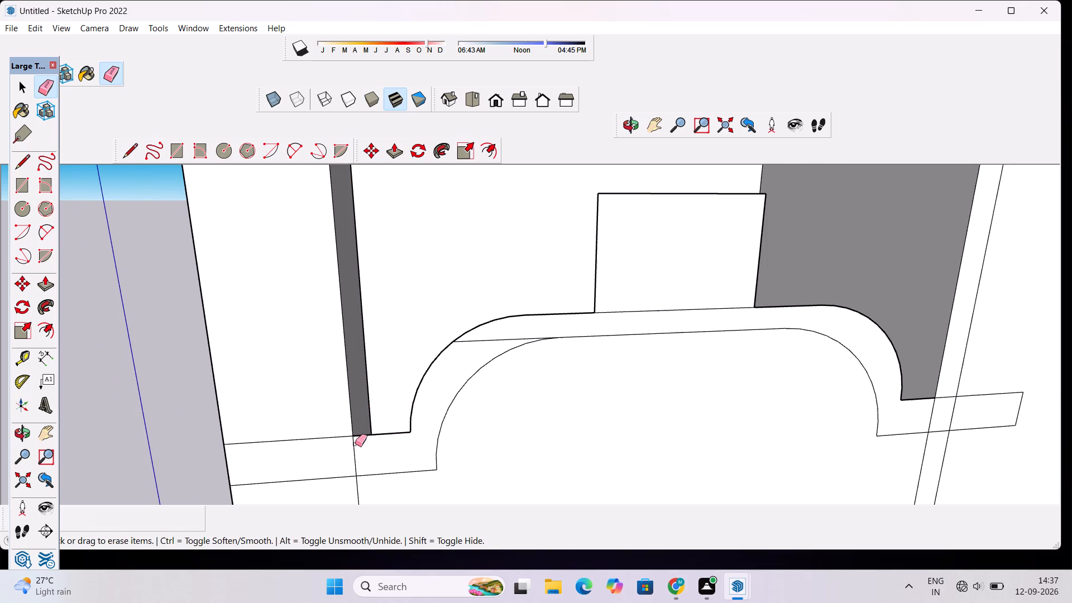
scroll(365, 420, "down", 4)
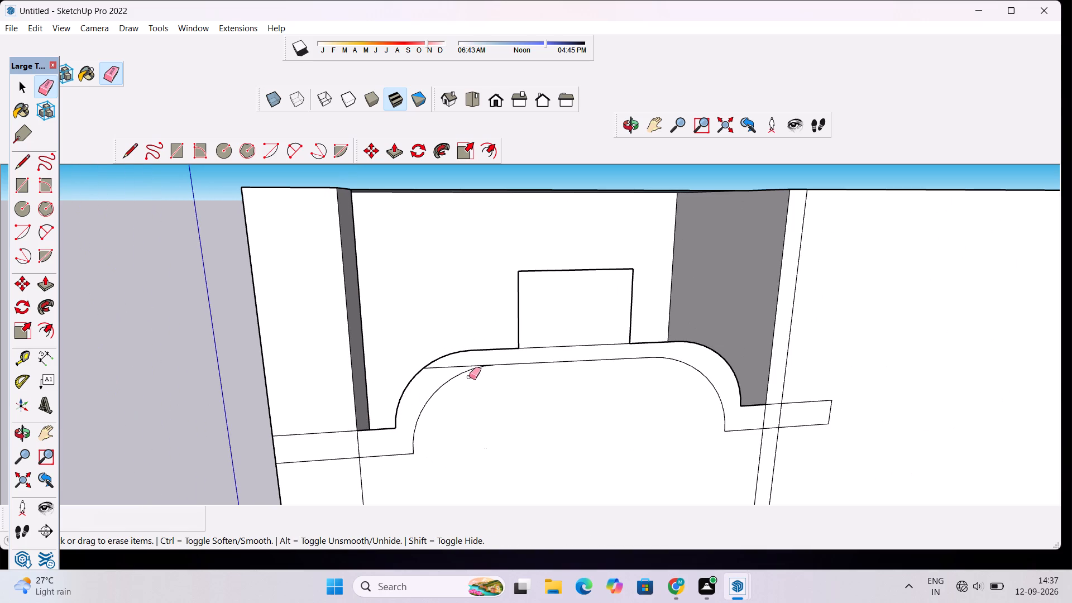
left_click_drag(467, 365, 452, 372)
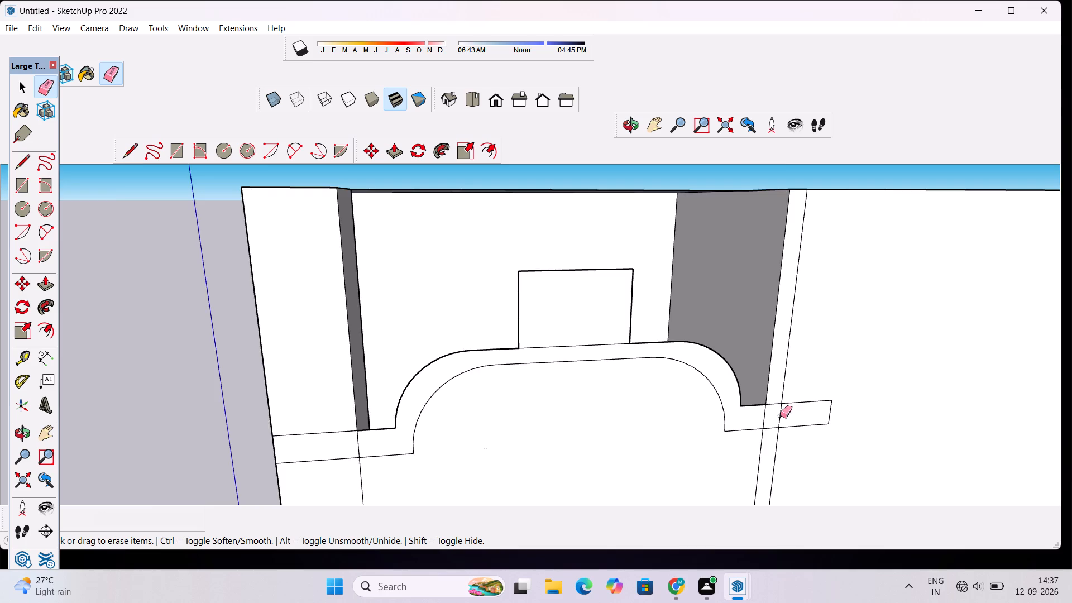
Erase the extra vertical line on the wall just right of the recess, across, above and below the band.
scroll(780, 415, "up", 3)
left_click_drag(791, 410, 777, 418)
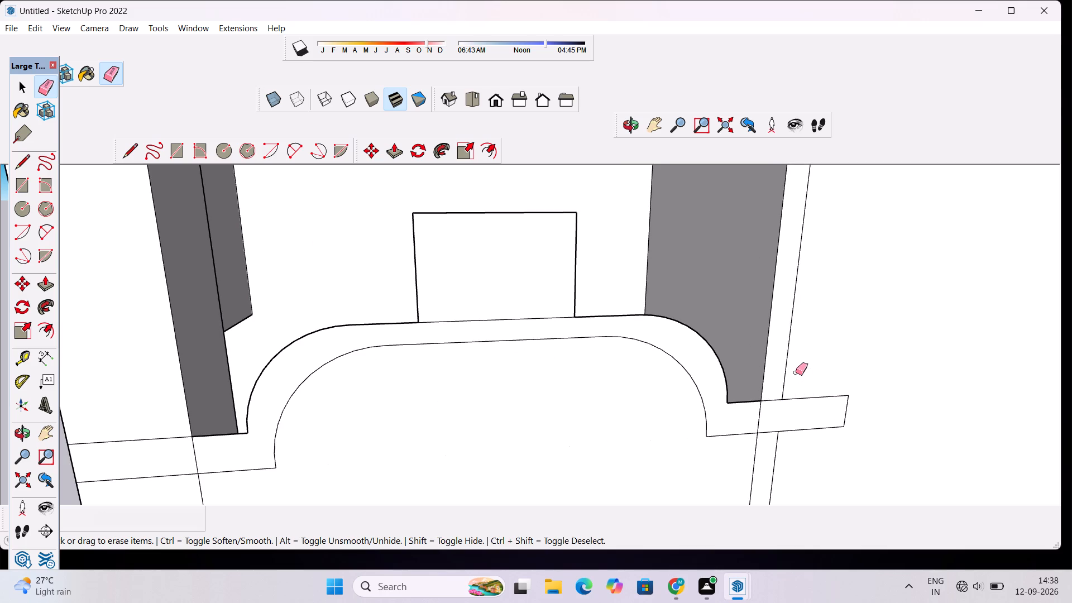
scroll(796, 372, "down", 9)
left_click_drag(804, 320, 795, 333)
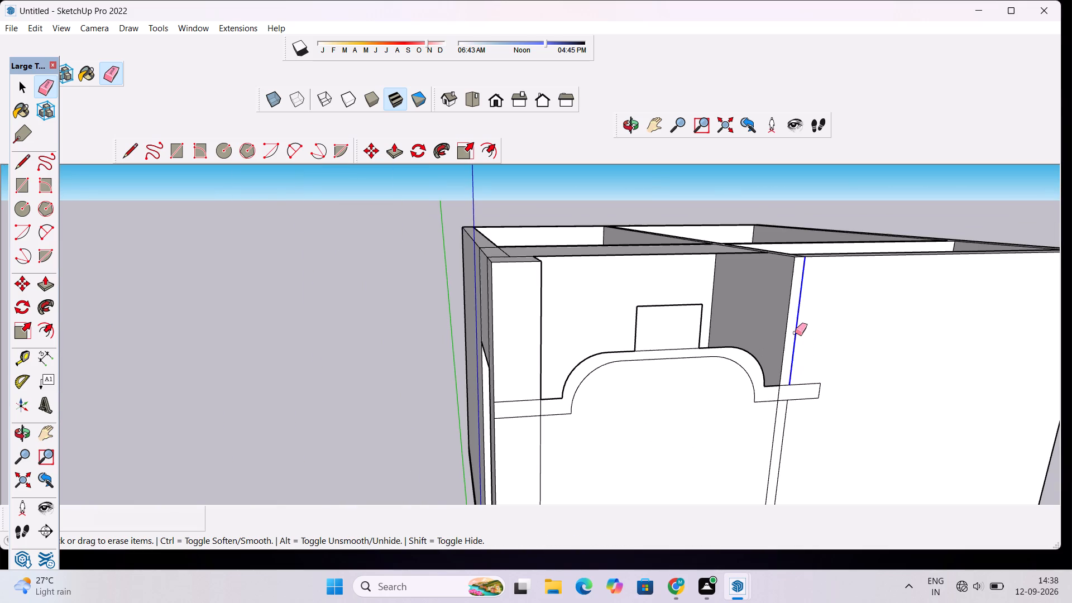
left_click_drag(795, 333, 792, 339)
scroll(763, 307, "down", 5)
scroll(793, 387, "down", 4)
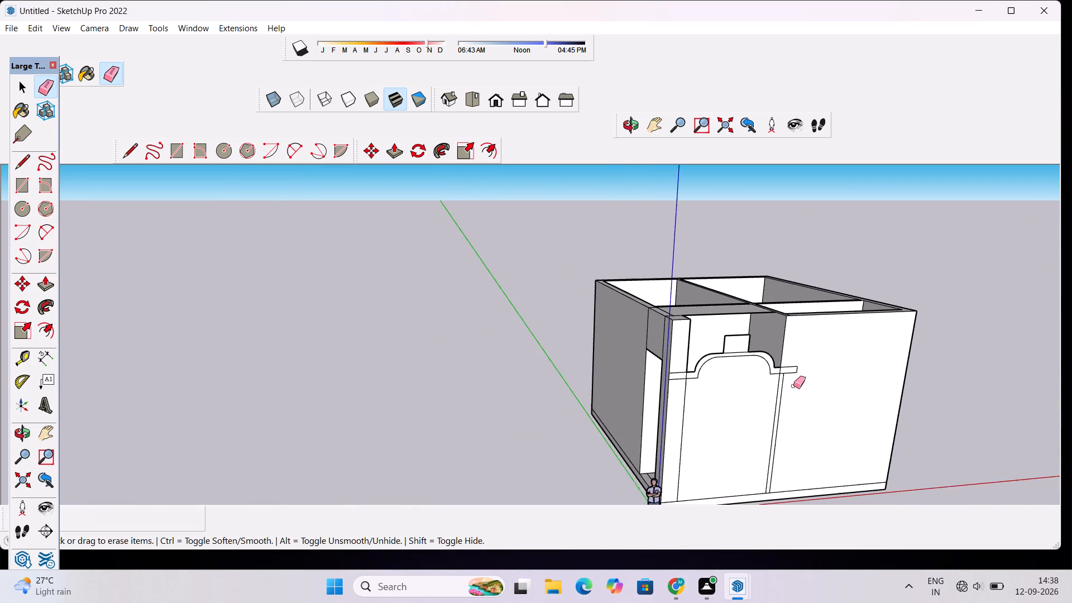
scroll(793, 386, "down", 2)
scroll(807, 490, "up", 6)
left_click_drag(773, 381, 763, 394)
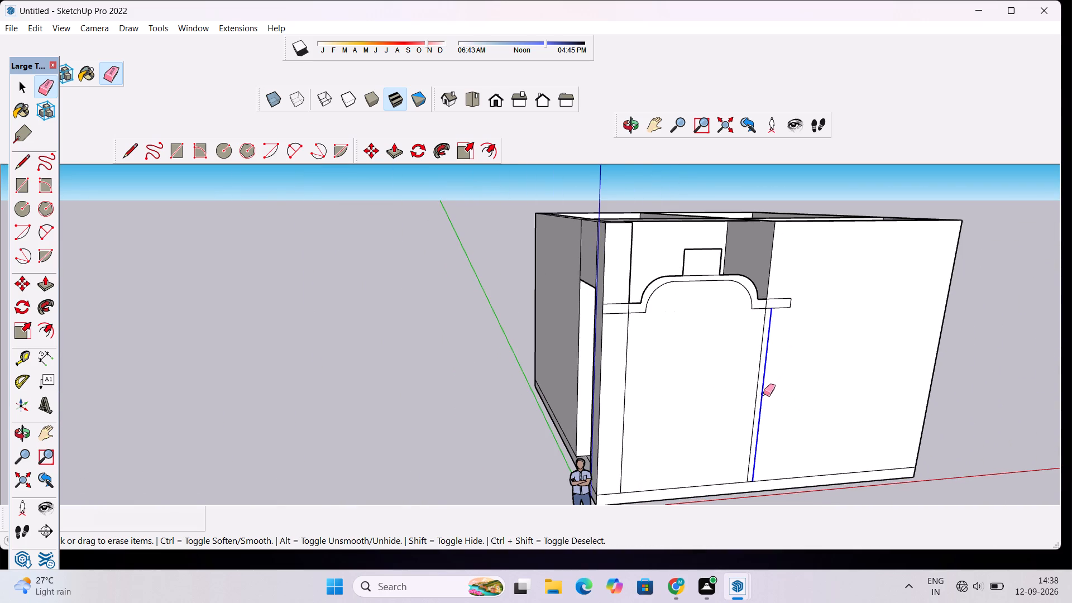
left_click_drag(763, 394, 762, 399)
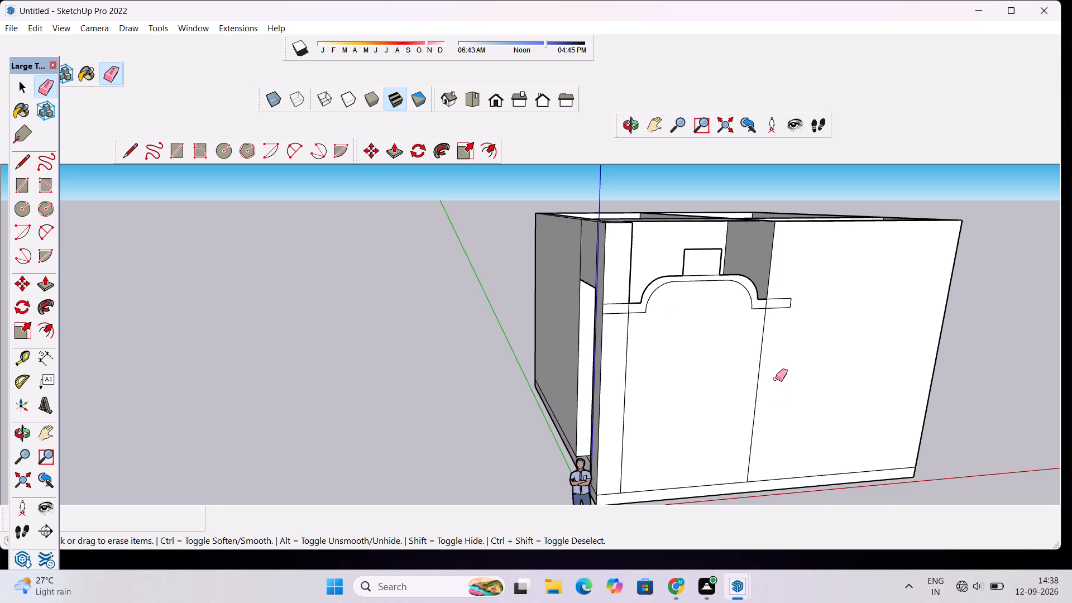
Delete the edge separating the central rectangle from the arched band so they form one face.
scroll(776, 379, "up", 4)
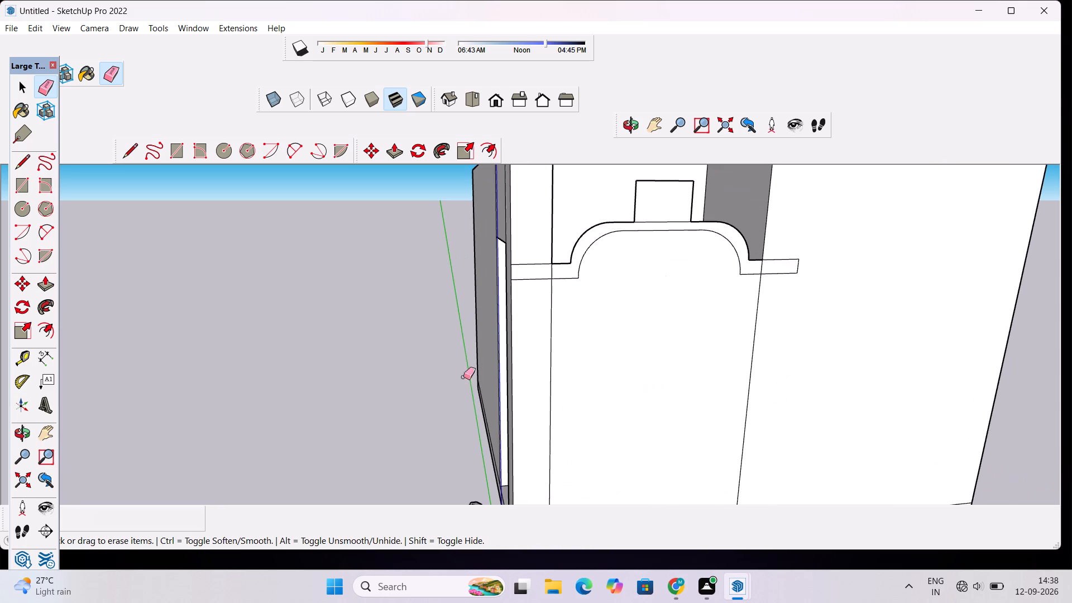
scroll(620, 260, "down", 4)
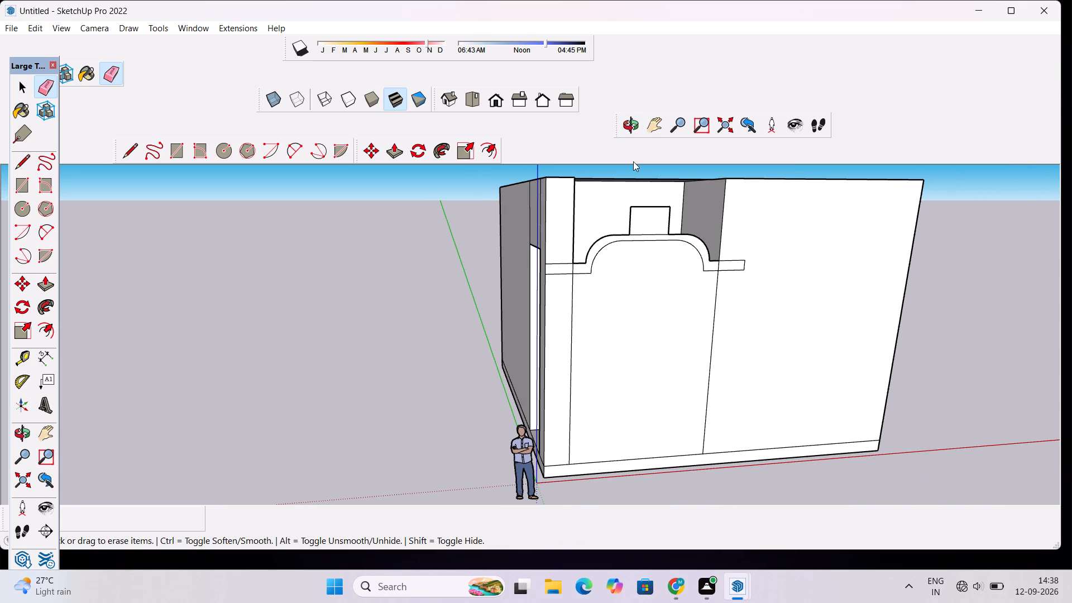
left_click(650, 126)
left_click_drag(644, 178, 440, 240)
scroll(453, 299, "down", 4)
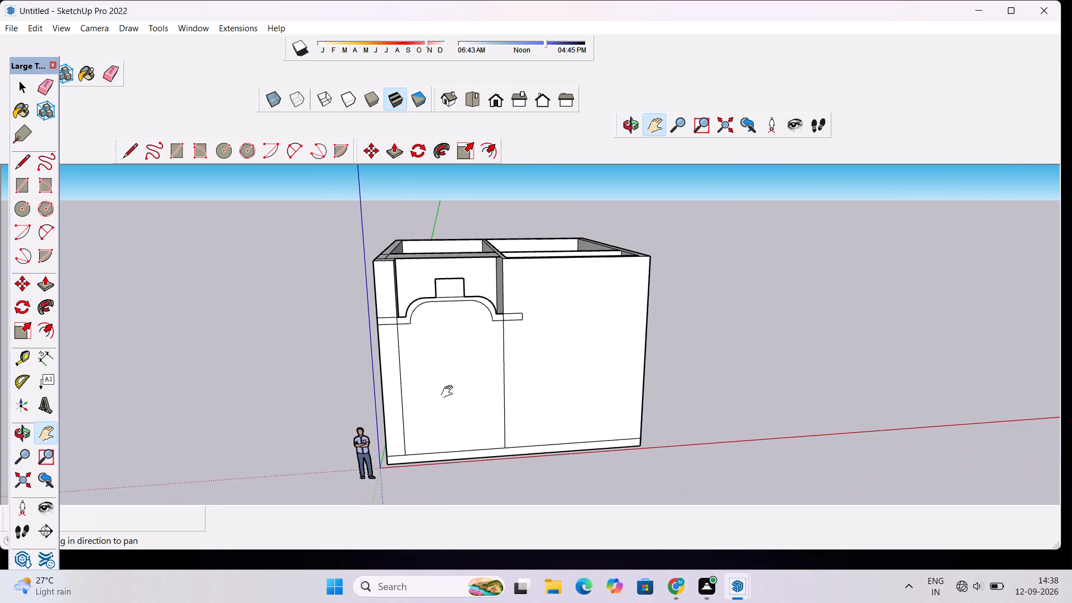
scroll(449, 398, "up", 5)
left_click_drag(462, 328, 480, 376)
scroll(506, 322, "up", 2)
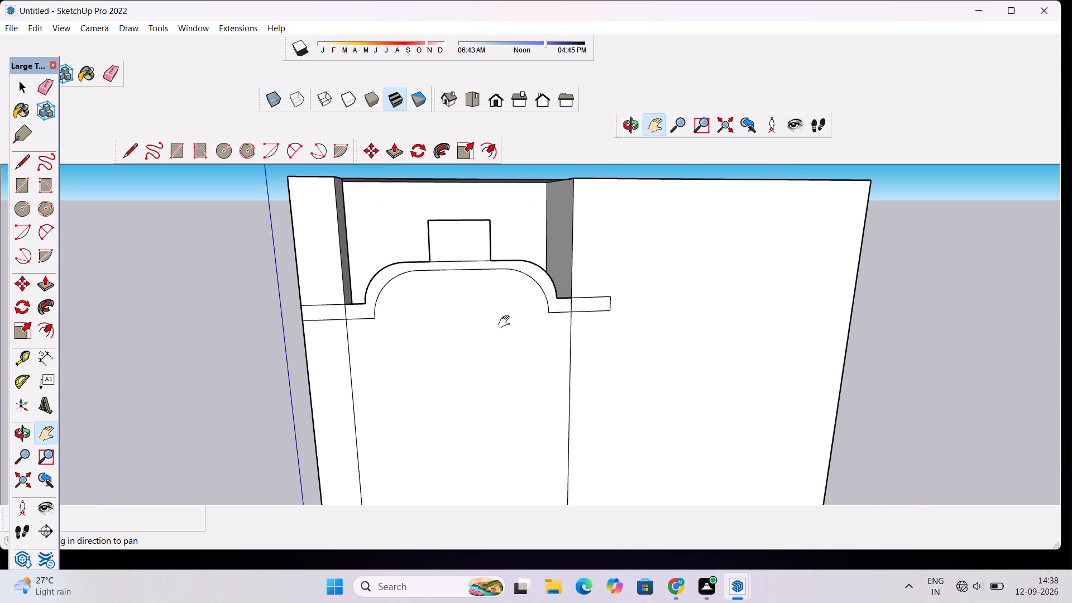
key("space")
scroll(451, 264, "up", 1)
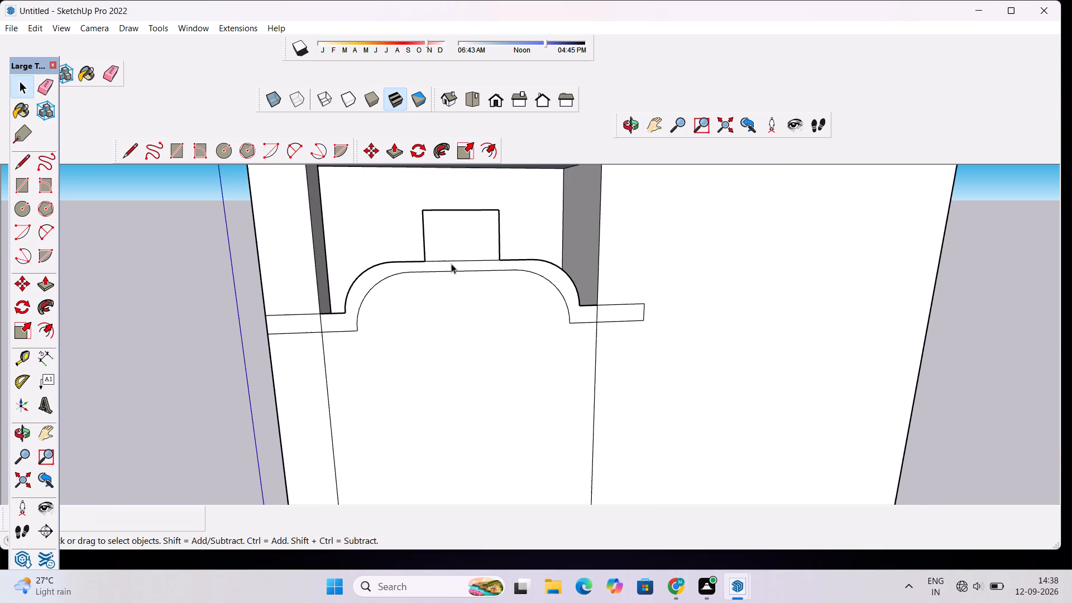
scroll(451, 264, "up", 1)
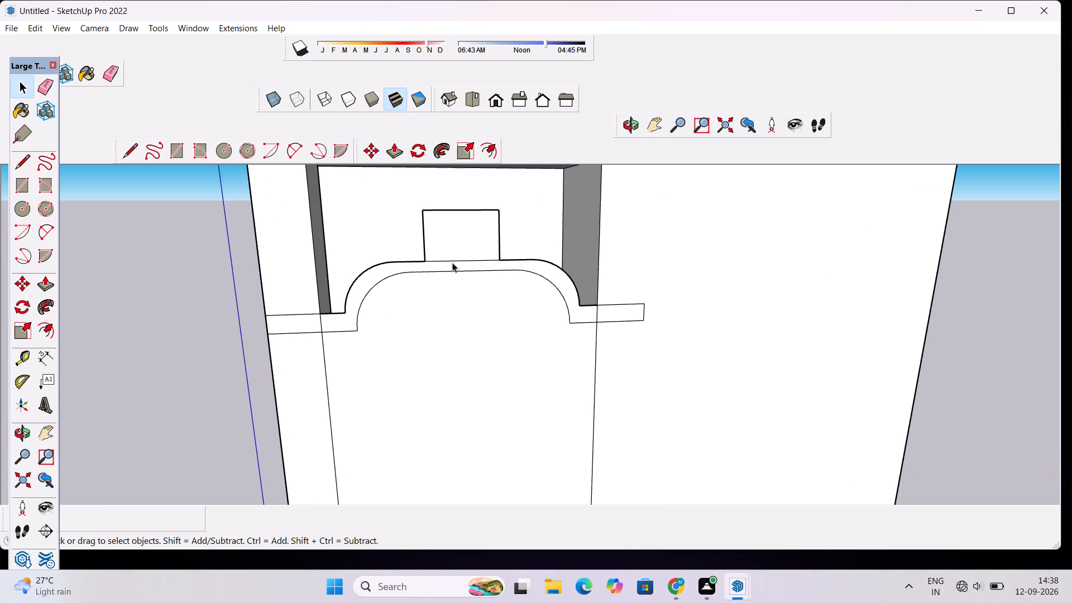
left_click(453, 259)
key("BackSpace")
key("Delete")
Delete the front face beneath the arched band to open the recess down to the floor.
scroll(442, 314, "down", 5)
left_click(457, 353)
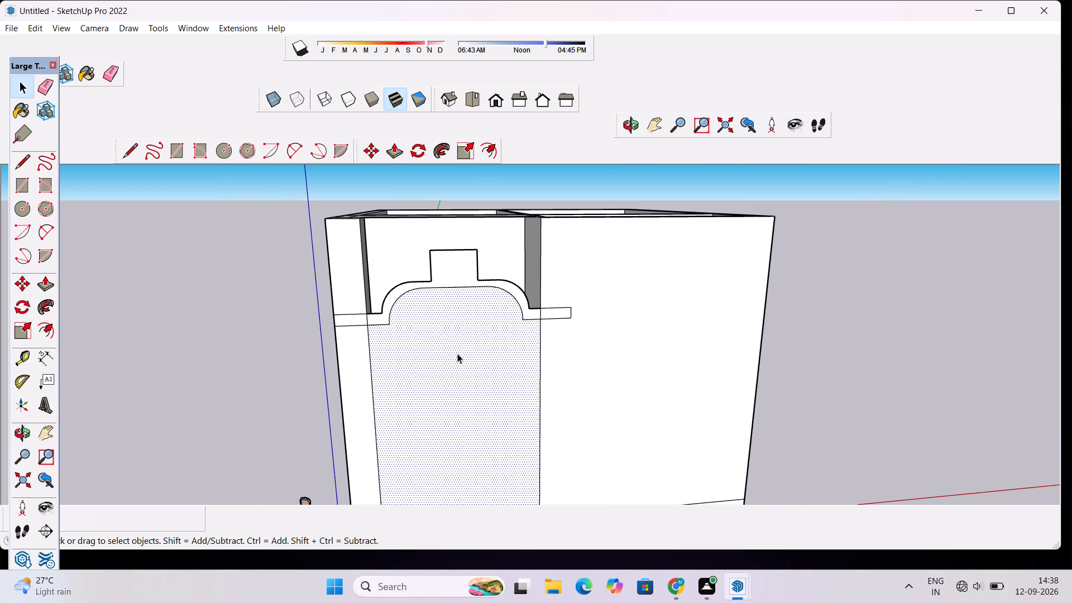
key("Delete")
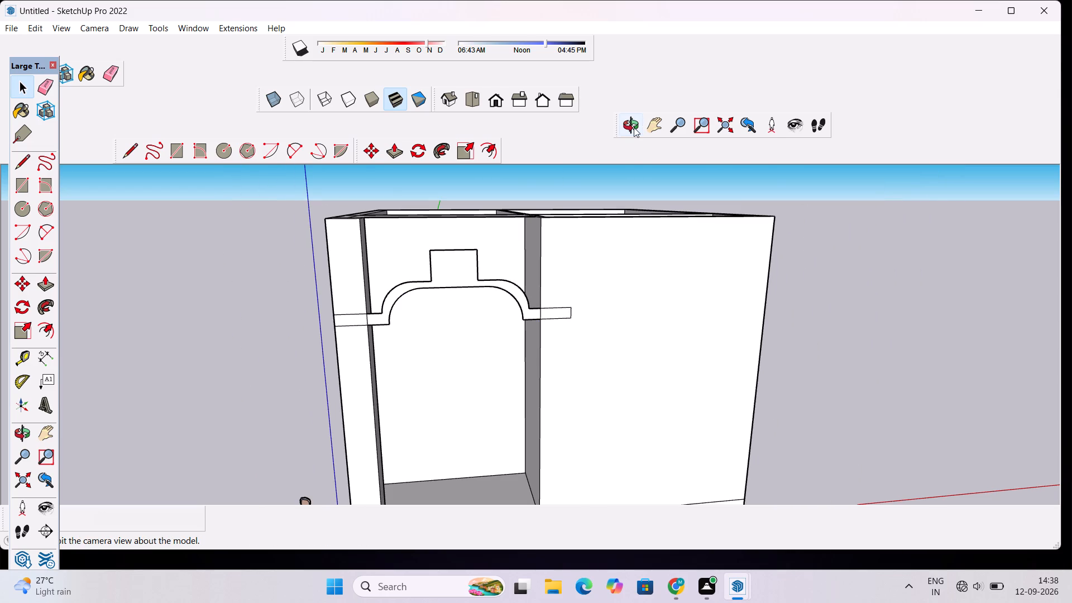
Examine the opened recess and the arched band from behind, from above and from the front.
left_click(634, 127)
left_click_drag(465, 239, 838, 162)
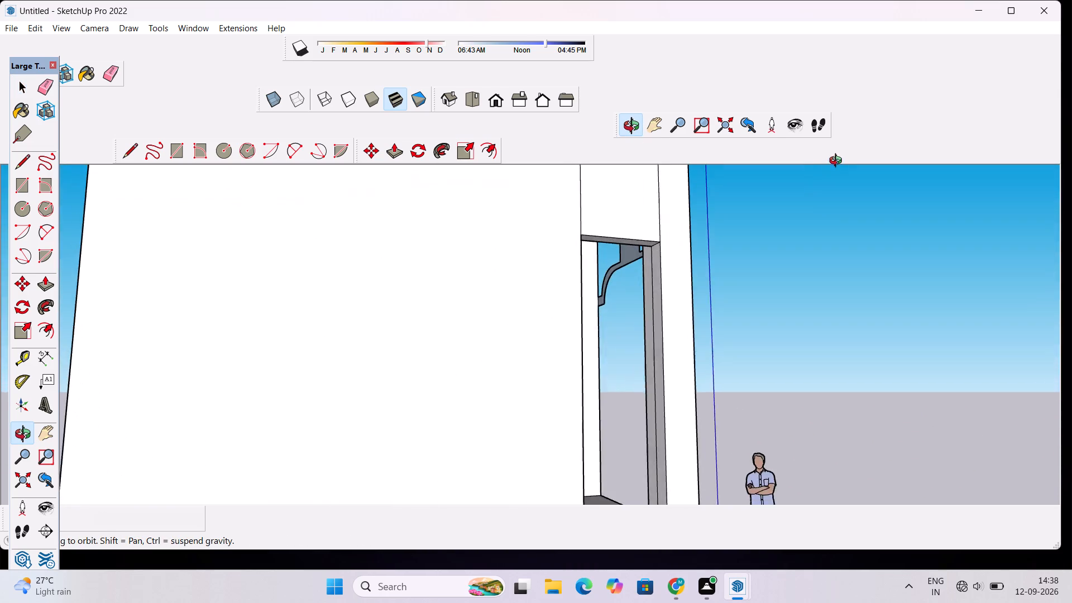
left_click_drag(838, 162, 484, 270)
scroll(482, 277, "up", 4)
left_click_drag(492, 318, 490, 299)
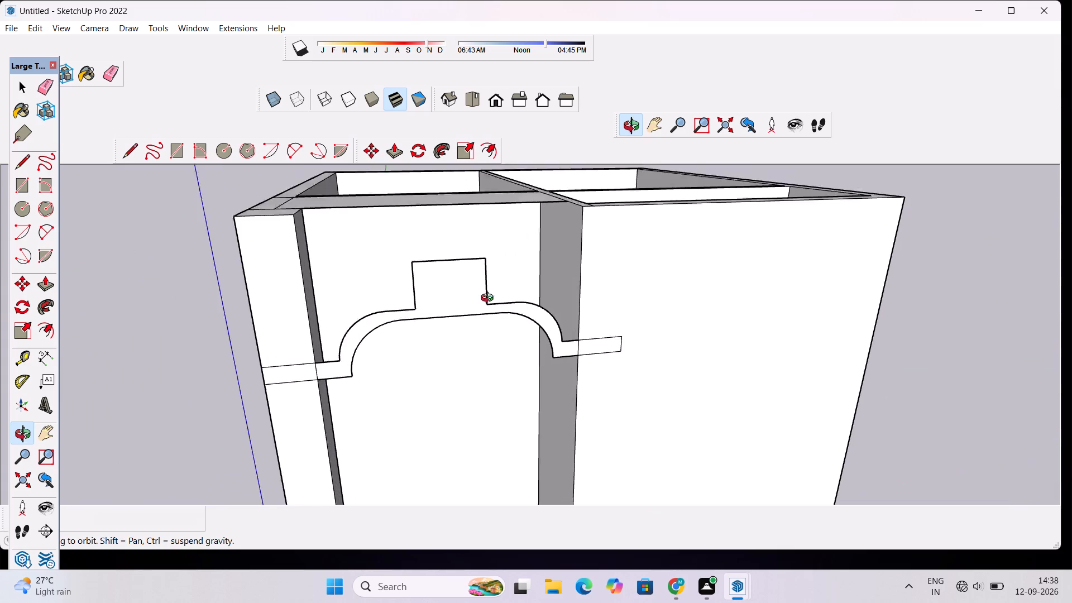
left_click_drag(490, 299, 483, 275)
scroll(483, 275, "down", 1)
left_click_drag(482, 272, 489, 340, "shift")
scroll(472, 361, "up", 2)
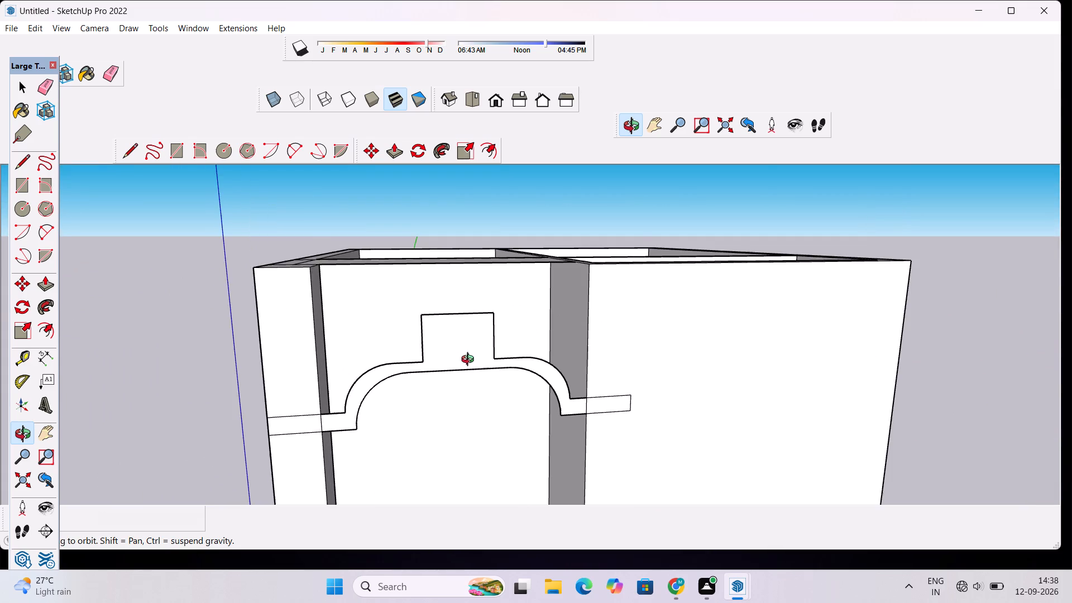
Push/Pull the arched band with its central rectangle outward 3".
left_click_drag(469, 361, 458, 343)
scroll(457, 342, "up", 2)
key("space")
left_click(457, 341)
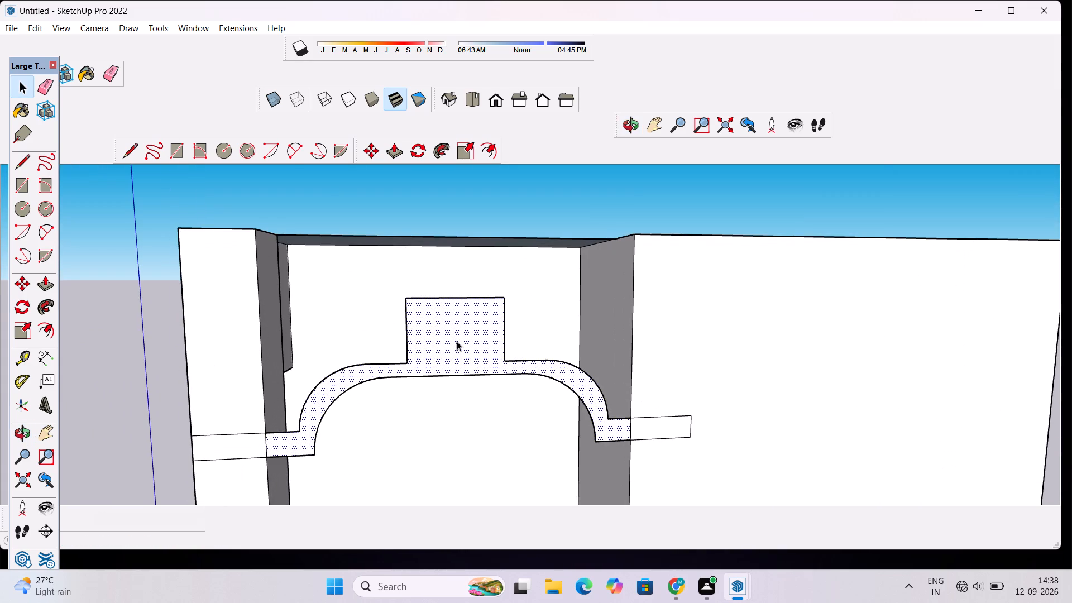
key("p")
left_click(457, 341)
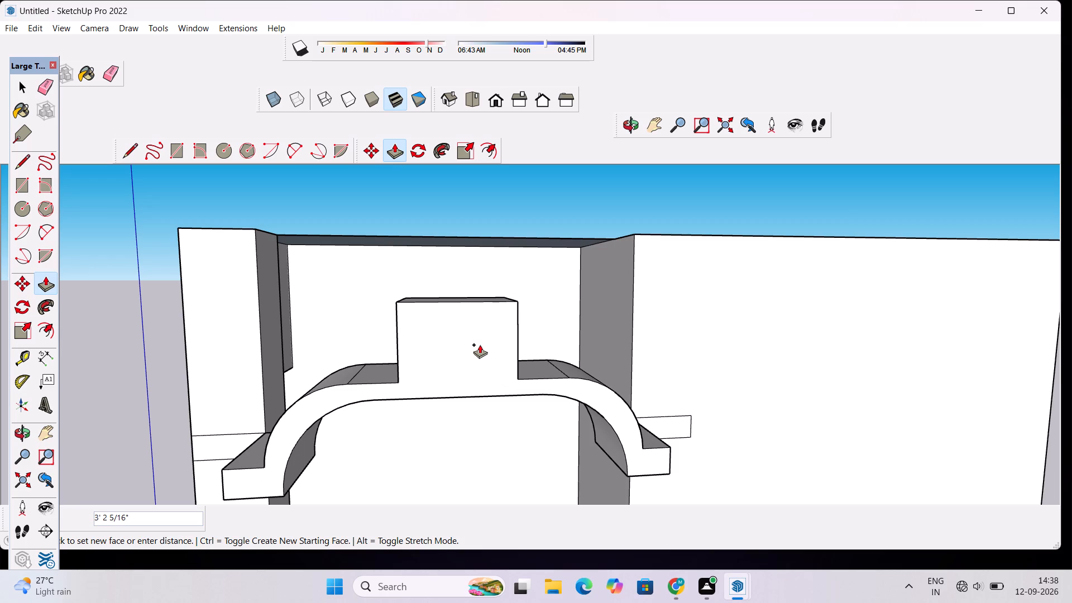
type("3\"")
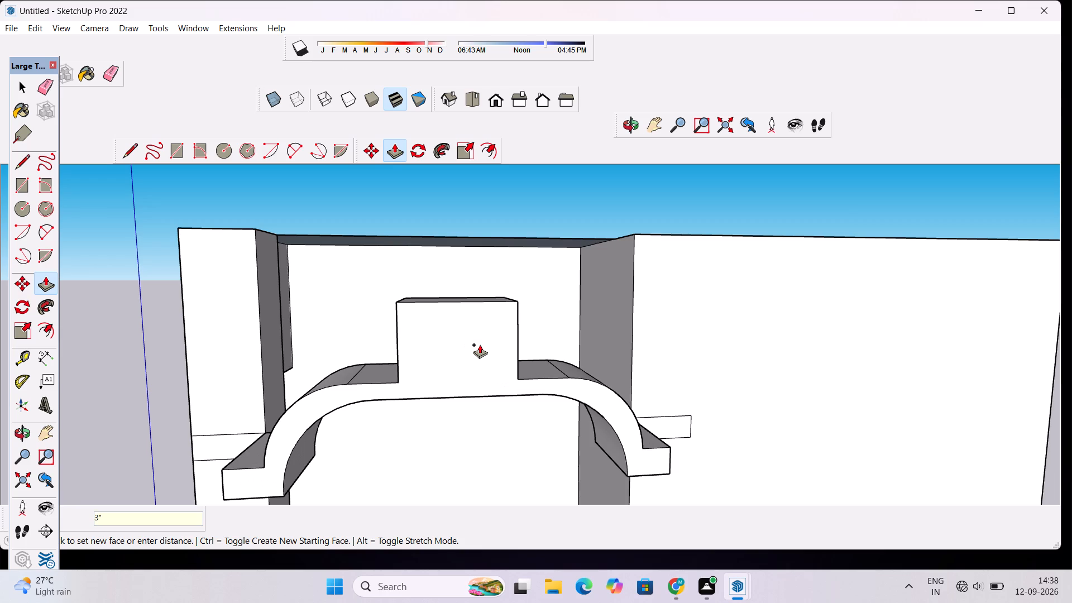
key("Return")
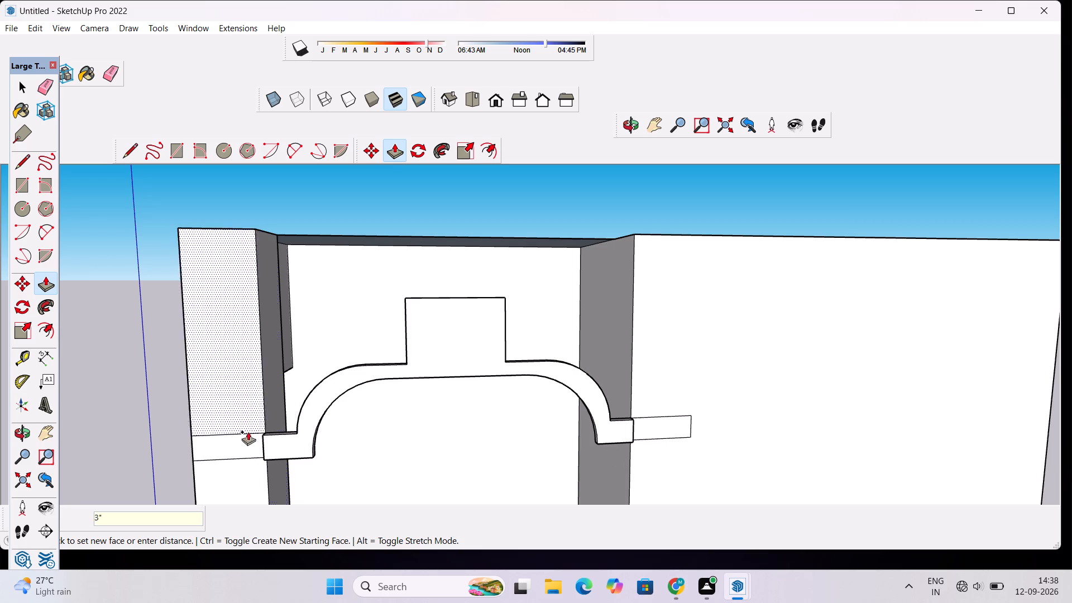
Push/Pull the flat strip on the narrow corner pillar outward 3" to match the arched band.
left_click(231, 444)
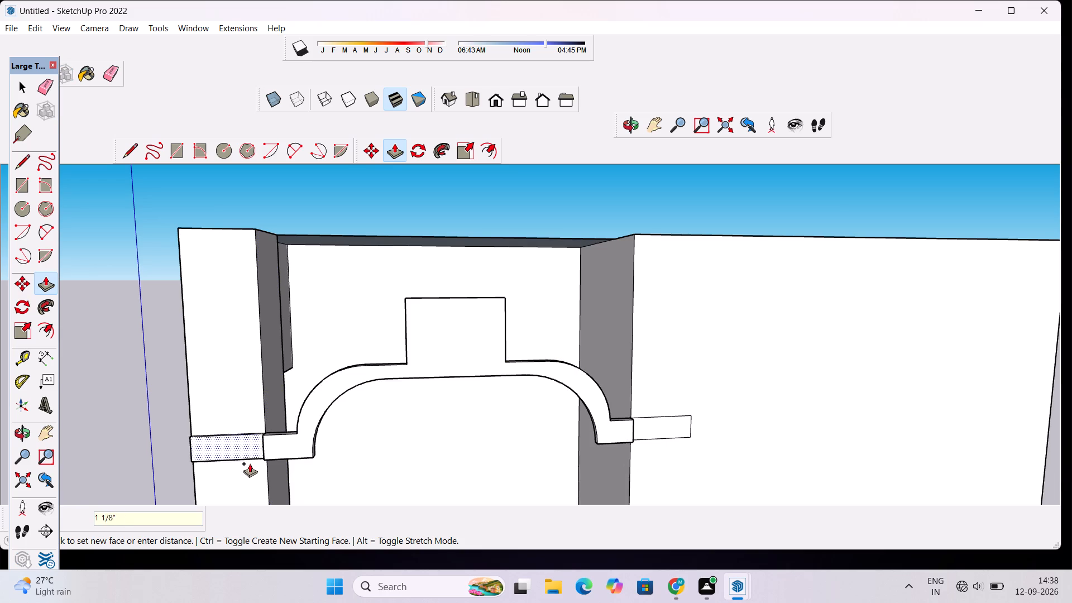
left_click(292, 445)
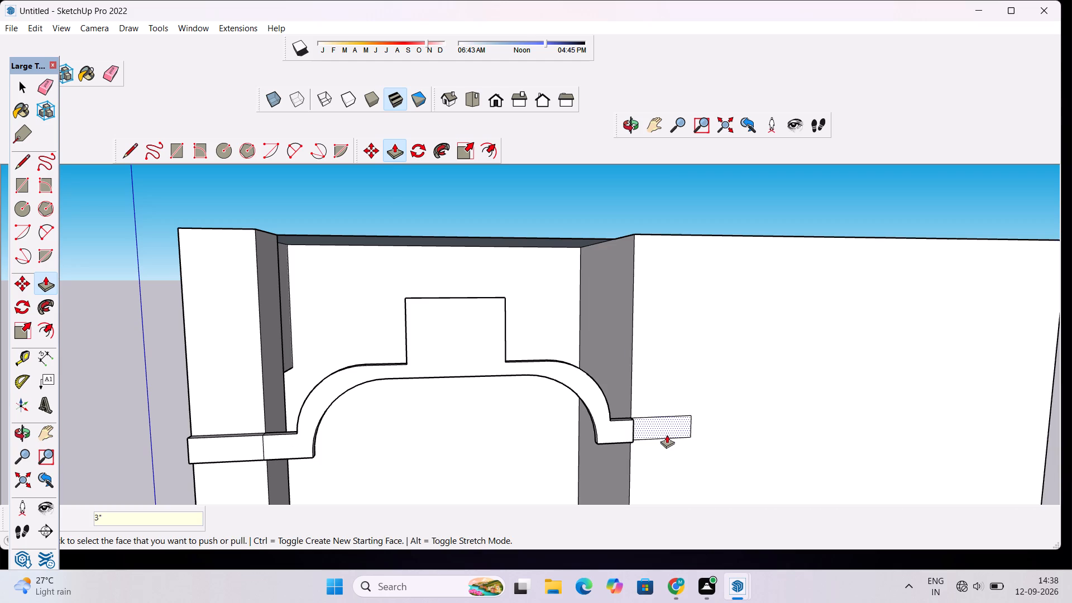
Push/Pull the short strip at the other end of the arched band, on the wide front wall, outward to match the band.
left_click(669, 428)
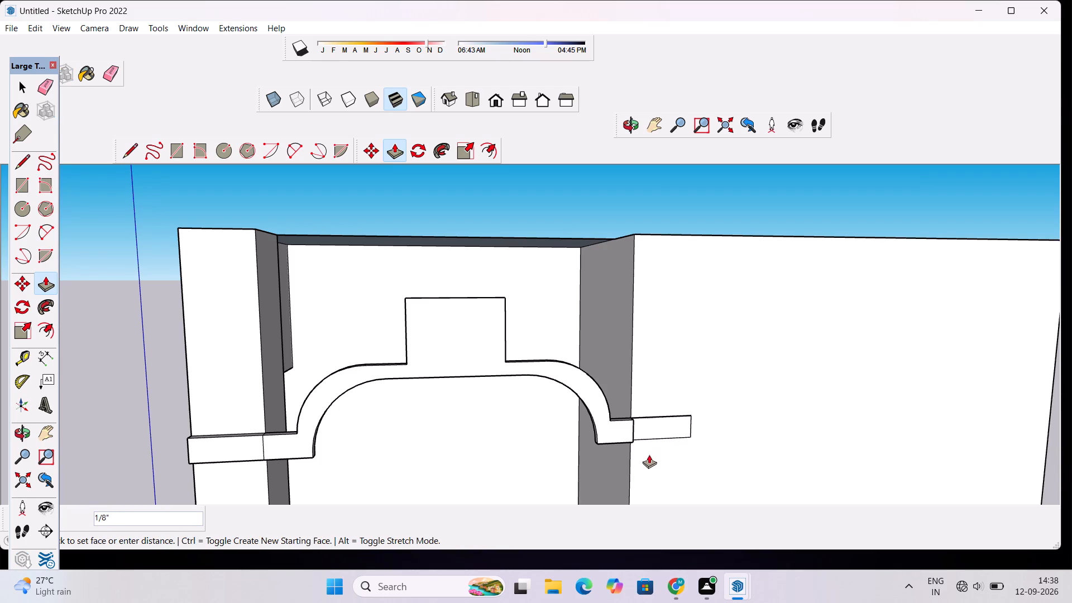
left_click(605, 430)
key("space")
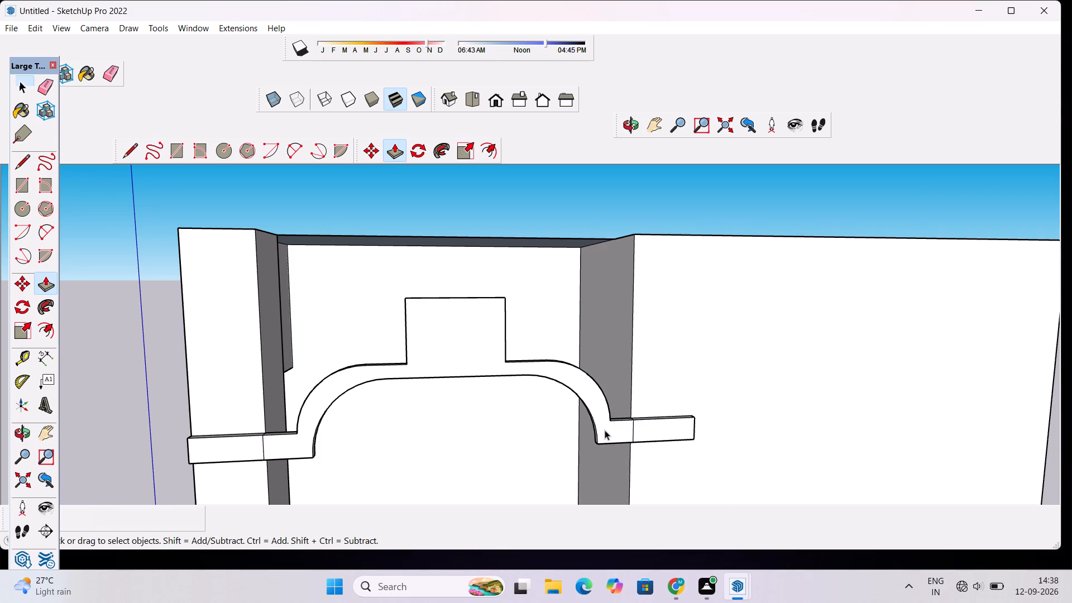
Examine the arched band, its side strips and the recess from the front, the side and above.
scroll(621, 401, "down", 5)
left_click(633, 127)
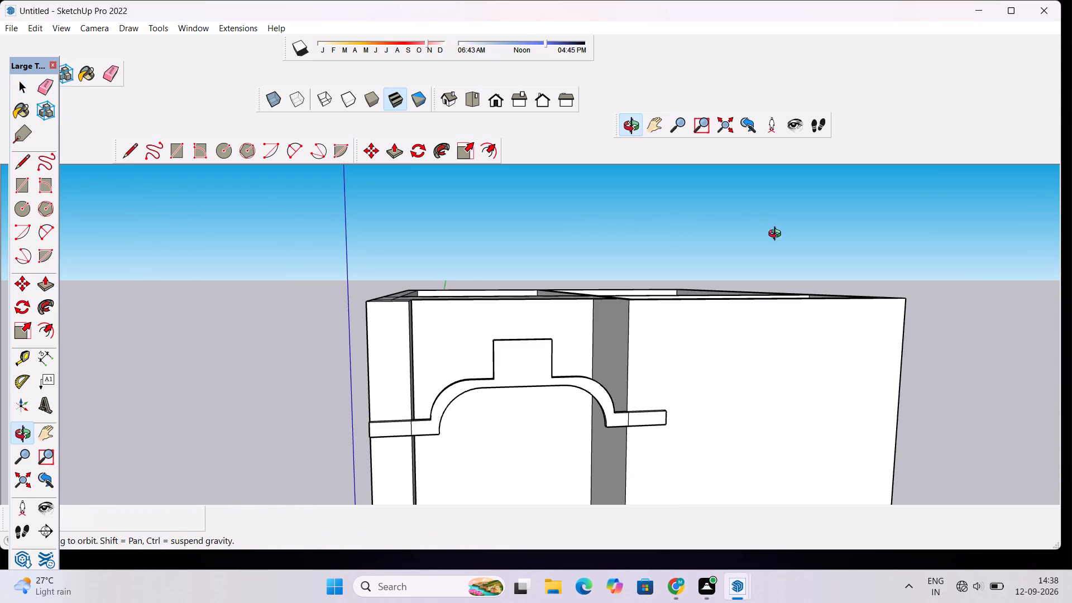
left_click_drag(777, 238, 738, 517)
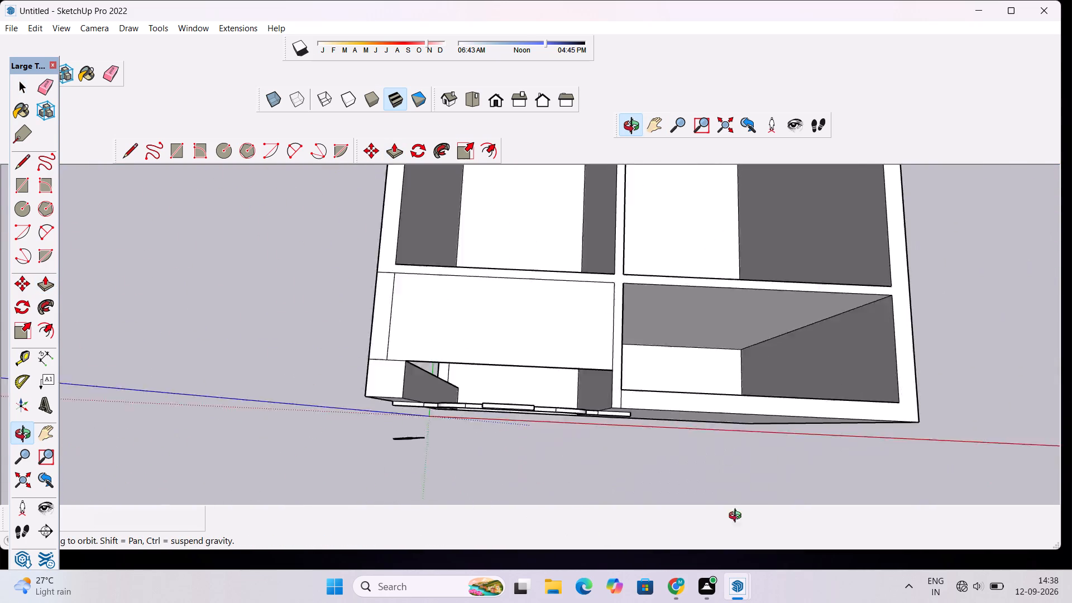
left_click_drag(738, 517, 907, 260)
scroll(633, 347, "up", 8)
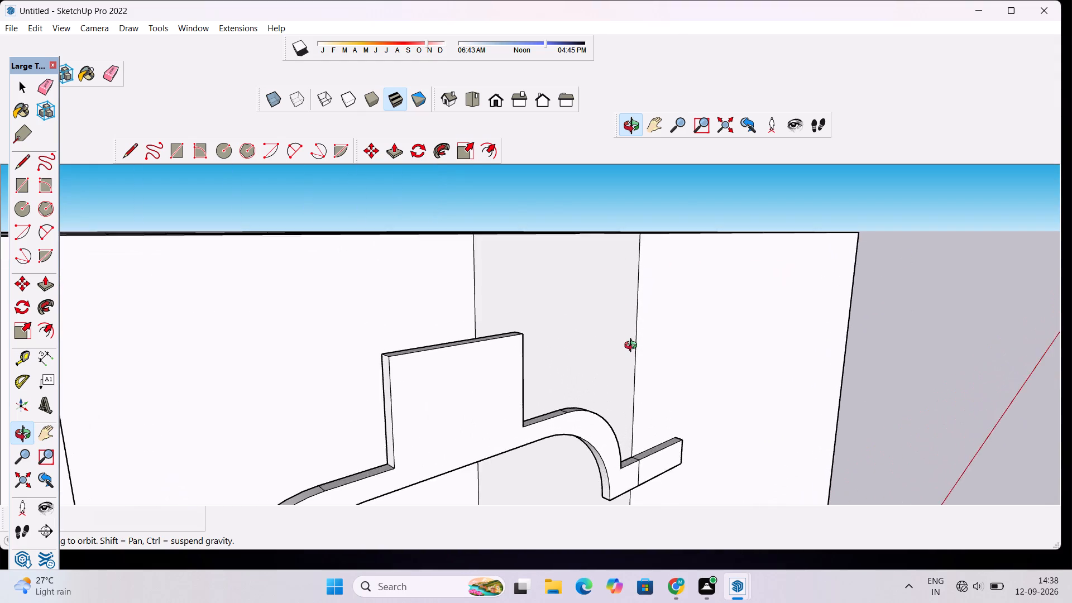
scroll(633, 347, "down", 15)
scroll(635, 349, "up", 1)
scroll(635, 349, "down", 5)
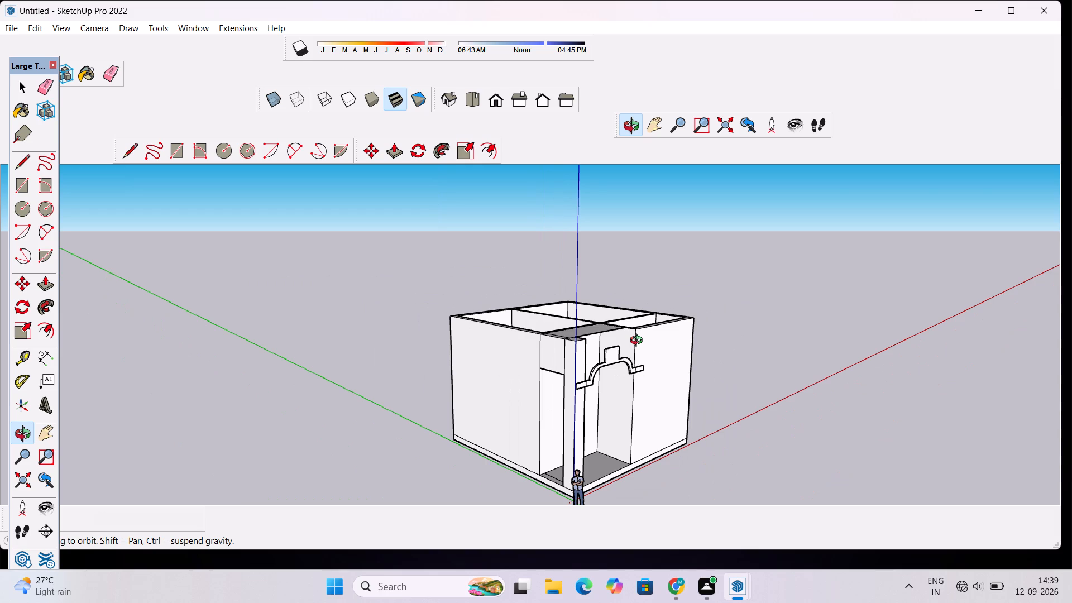
scroll(635, 356, "up", 5)
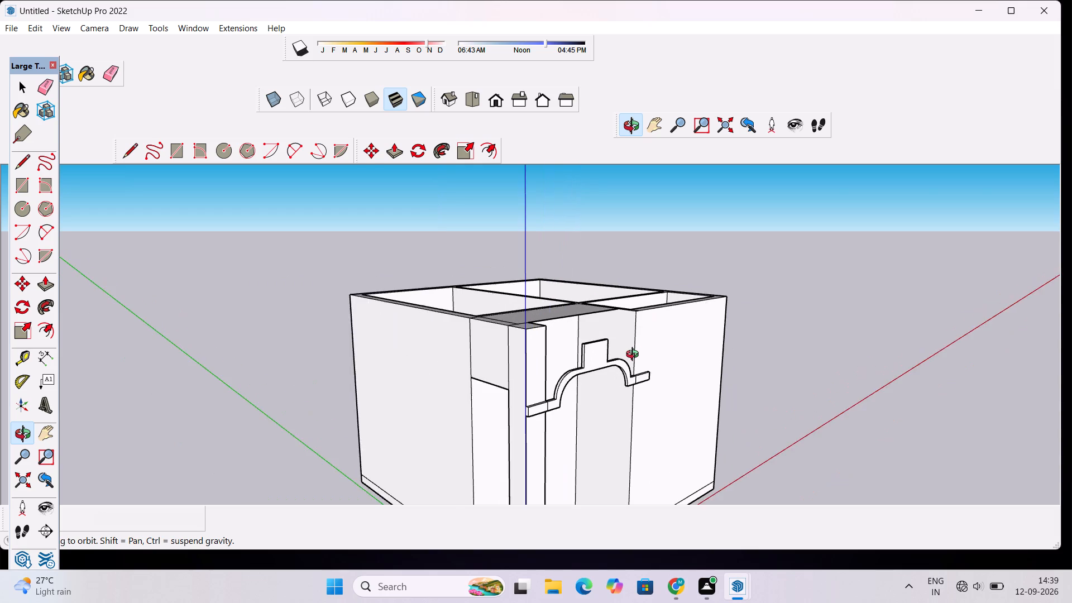
scroll(635, 356, "up", 4)
scroll(635, 356, "down", 3)
left_click_drag(658, 375, 542, 379)
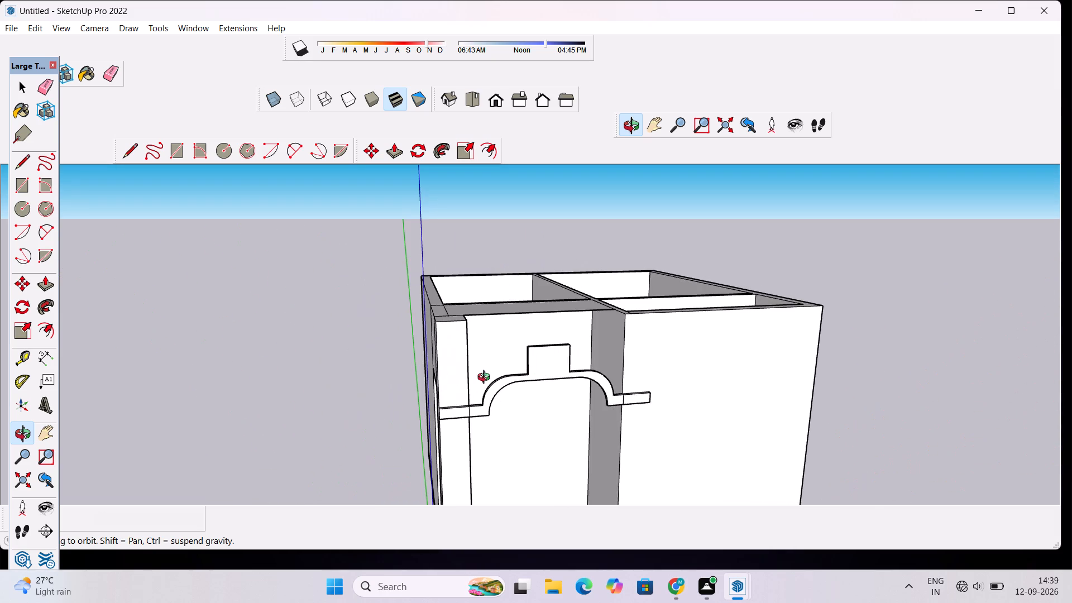
scroll(486, 379, "up", 2)
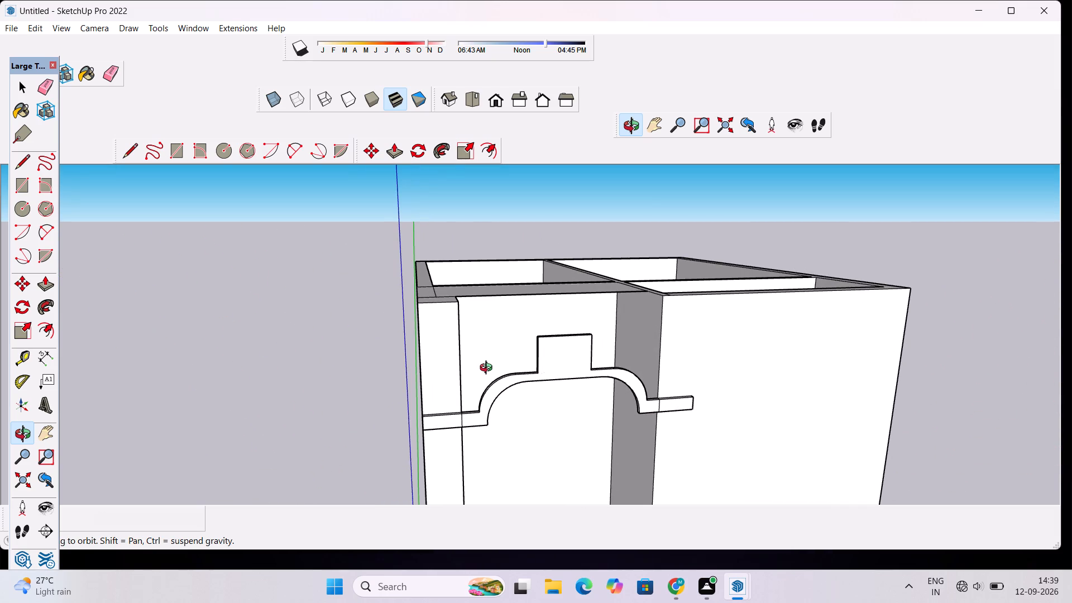
left_click_drag(489, 369, 788, 355)
left_click_drag(580, 303, 578, 318)
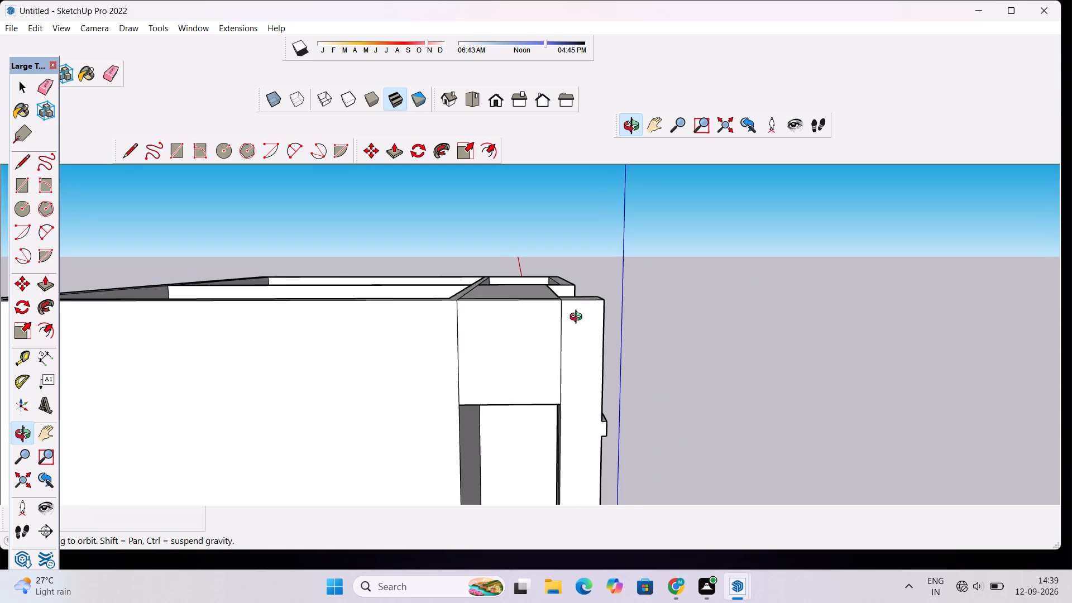
left_click_drag(578, 318, 469, 377)
scroll(580, 353, "down", 3)
left_click_drag(733, 328, 496, 403)
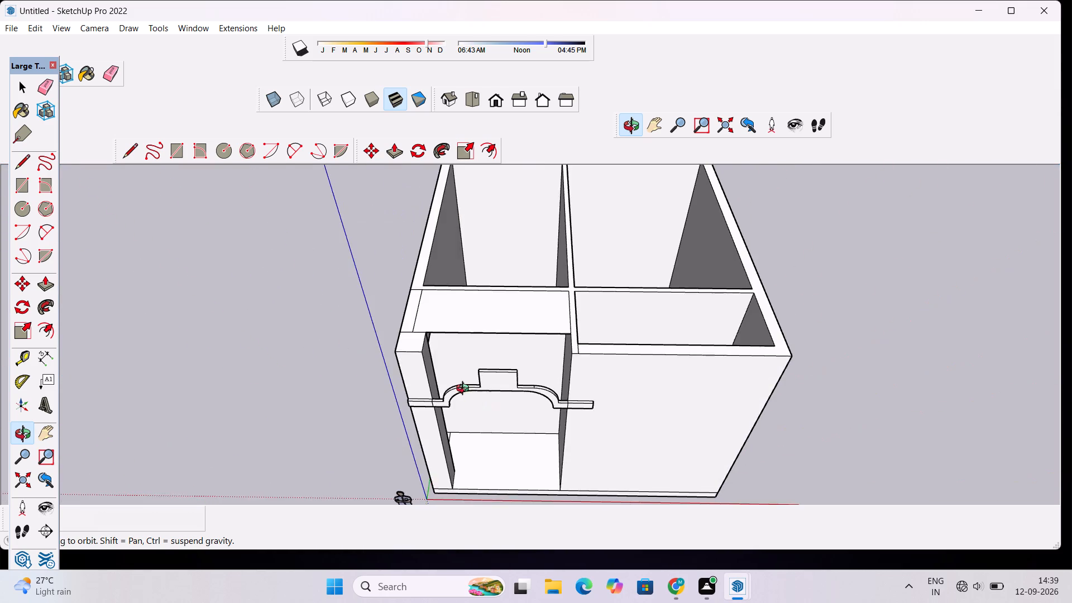
scroll(465, 390, "up", 4)
left_click_drag(465, 379, 468, 393)
scroll(468, 393, "up", 2)
left_click_drag(468, 393, 461, 428, "shift")
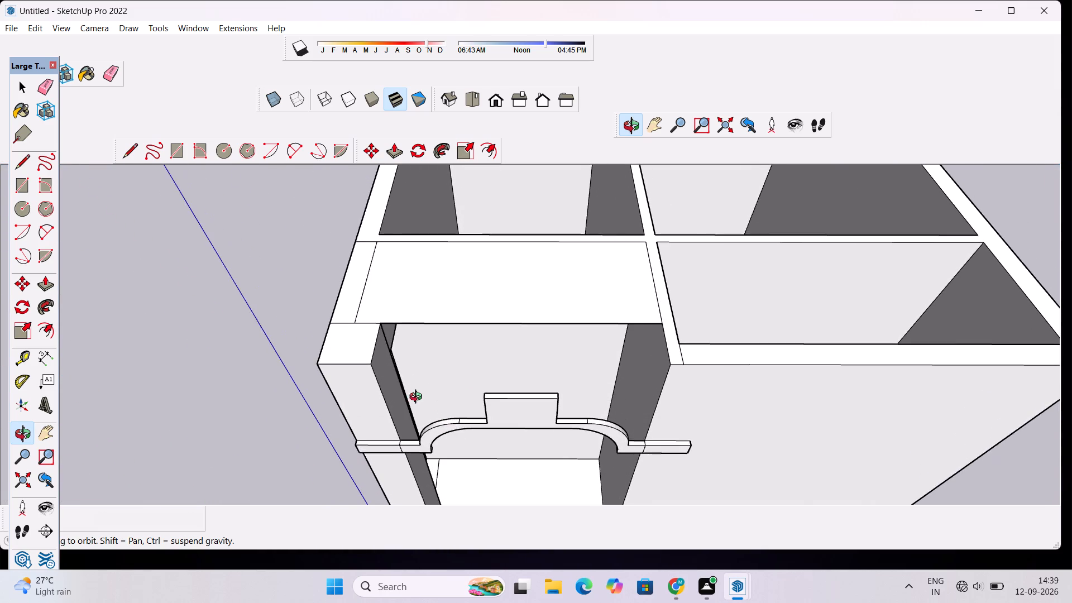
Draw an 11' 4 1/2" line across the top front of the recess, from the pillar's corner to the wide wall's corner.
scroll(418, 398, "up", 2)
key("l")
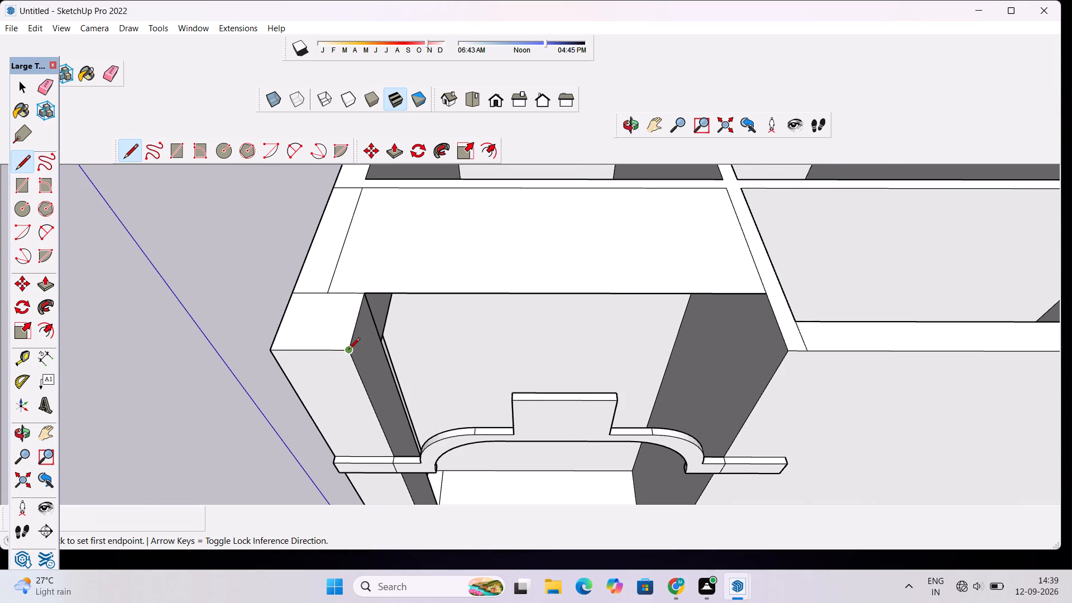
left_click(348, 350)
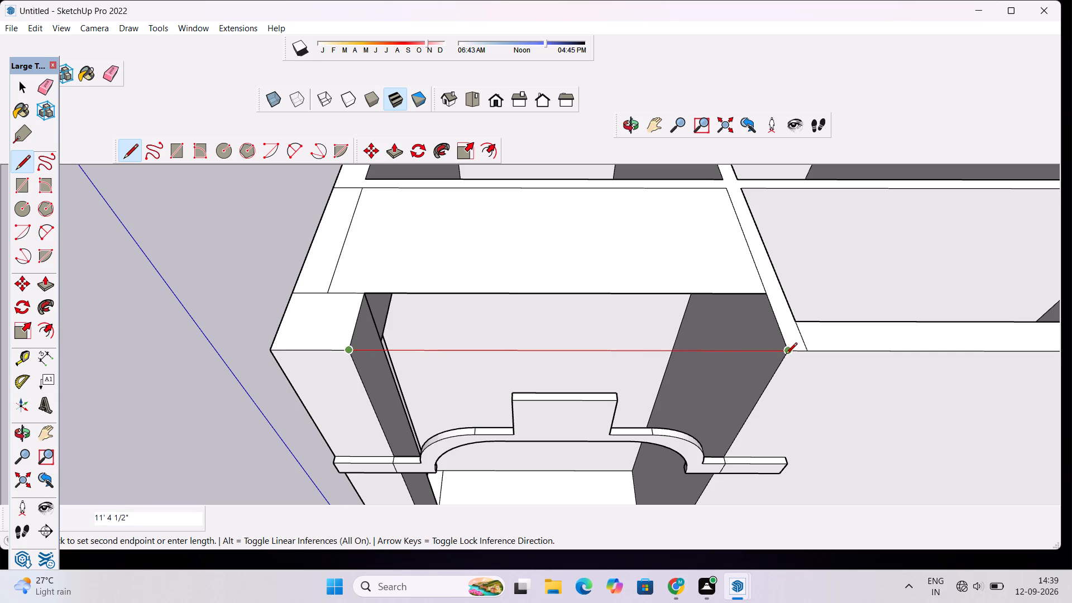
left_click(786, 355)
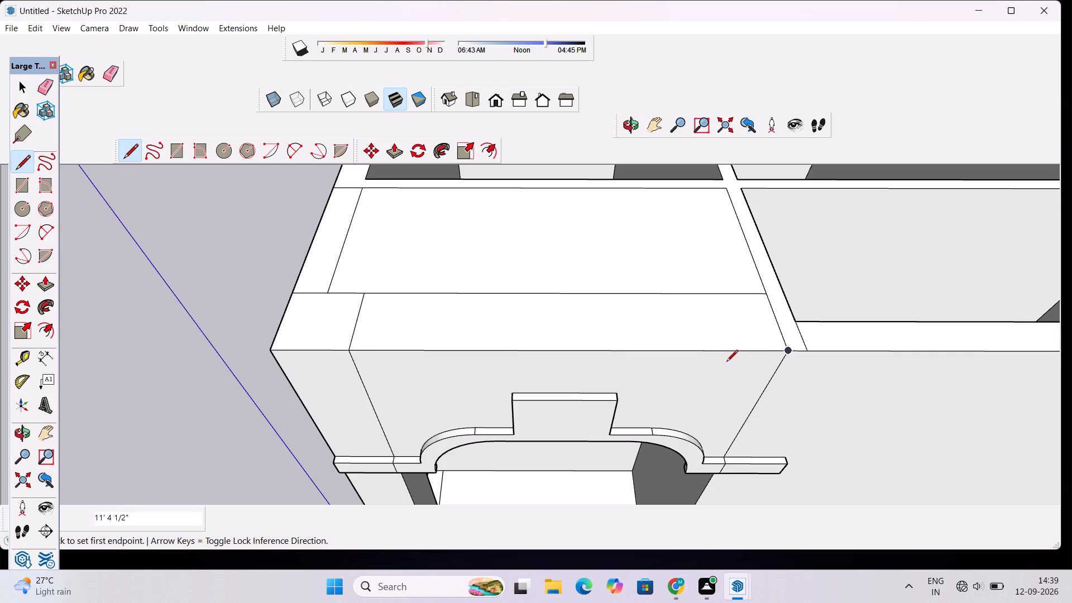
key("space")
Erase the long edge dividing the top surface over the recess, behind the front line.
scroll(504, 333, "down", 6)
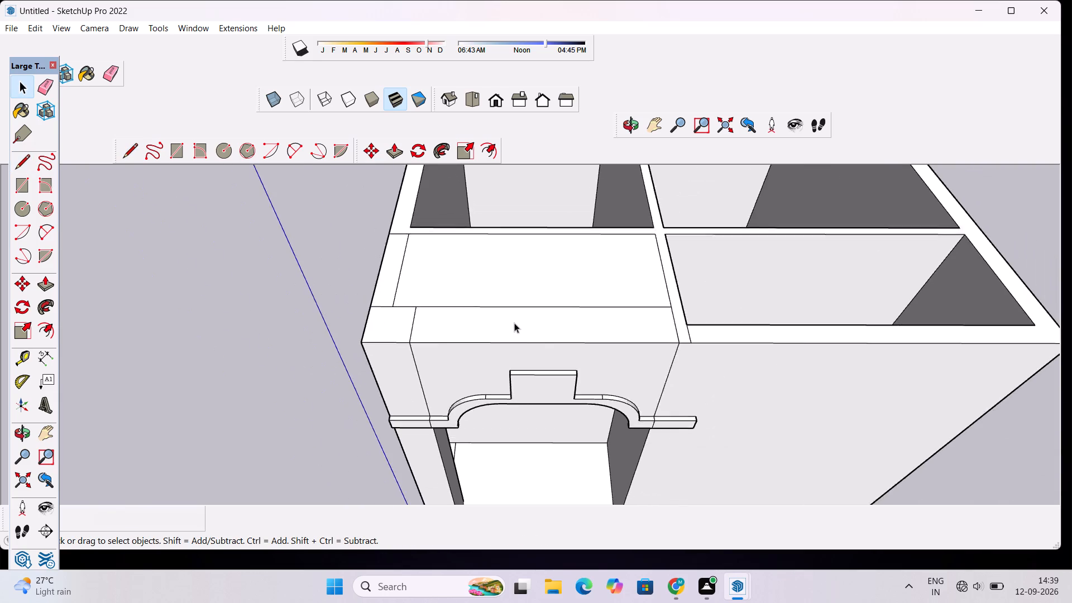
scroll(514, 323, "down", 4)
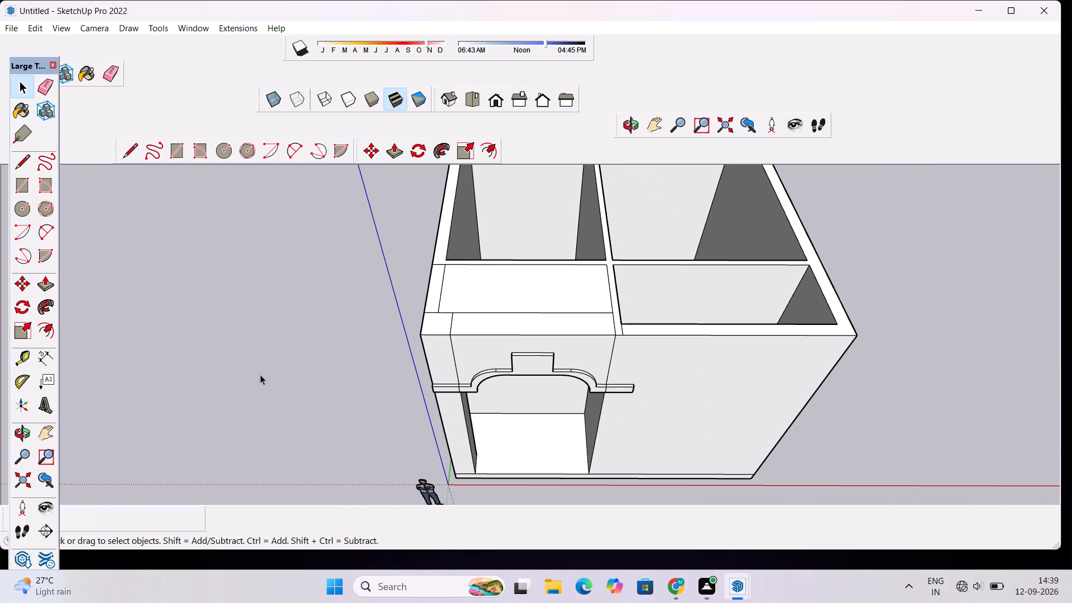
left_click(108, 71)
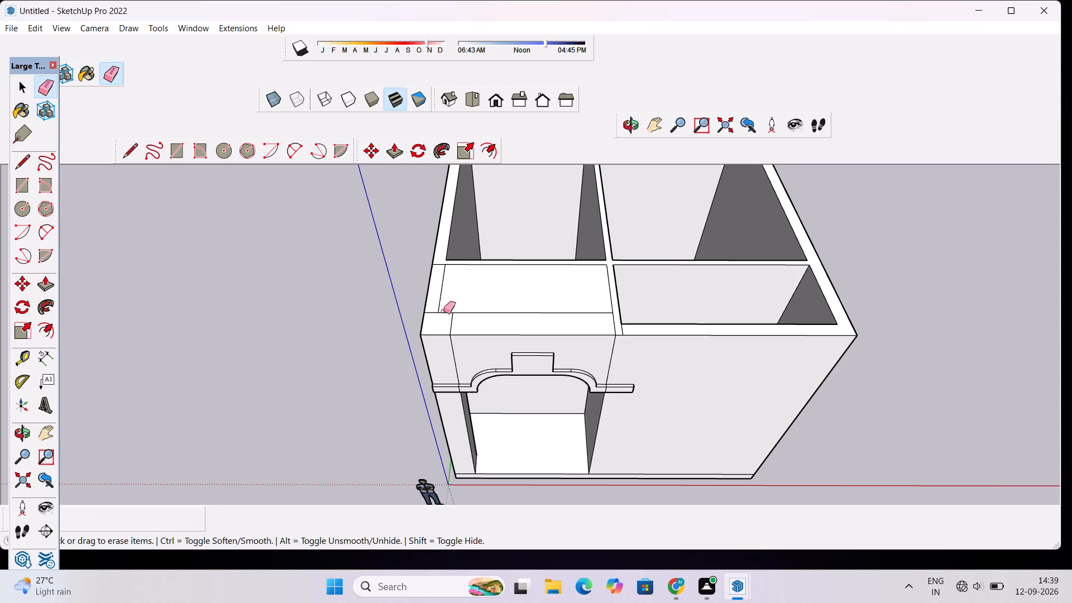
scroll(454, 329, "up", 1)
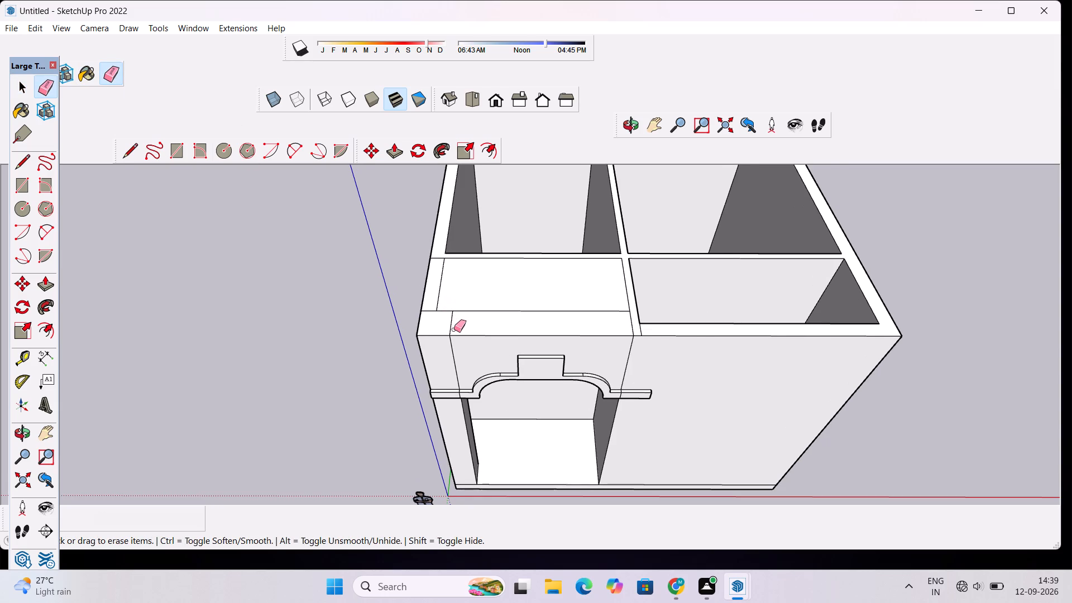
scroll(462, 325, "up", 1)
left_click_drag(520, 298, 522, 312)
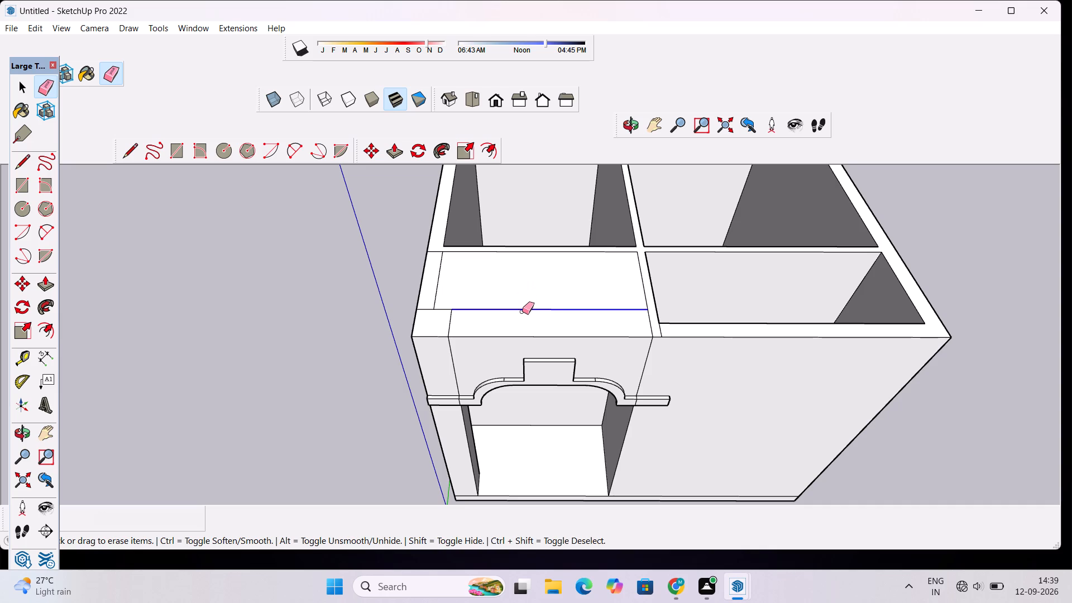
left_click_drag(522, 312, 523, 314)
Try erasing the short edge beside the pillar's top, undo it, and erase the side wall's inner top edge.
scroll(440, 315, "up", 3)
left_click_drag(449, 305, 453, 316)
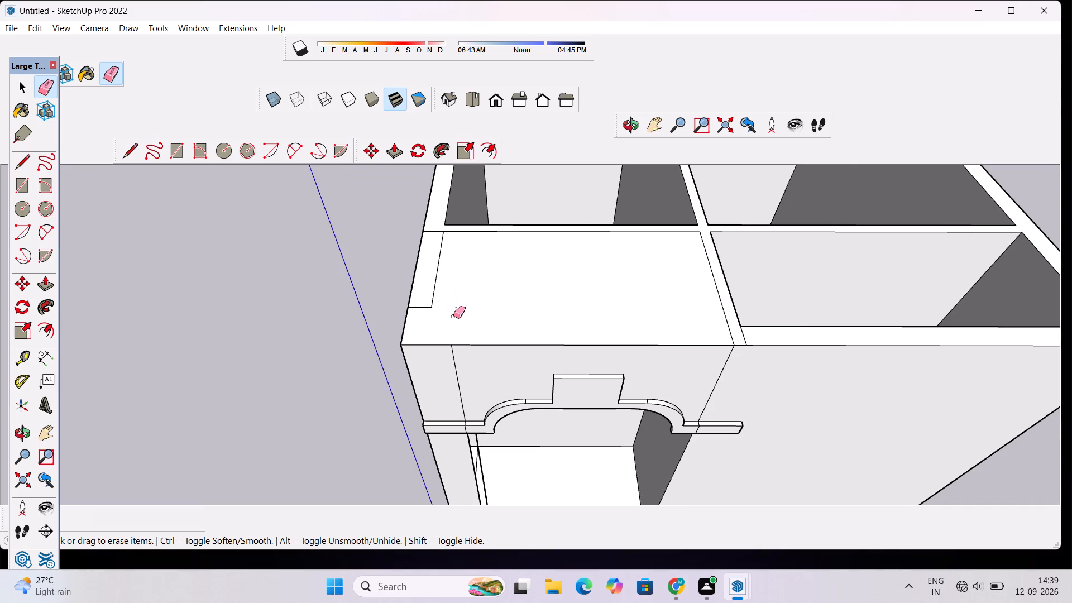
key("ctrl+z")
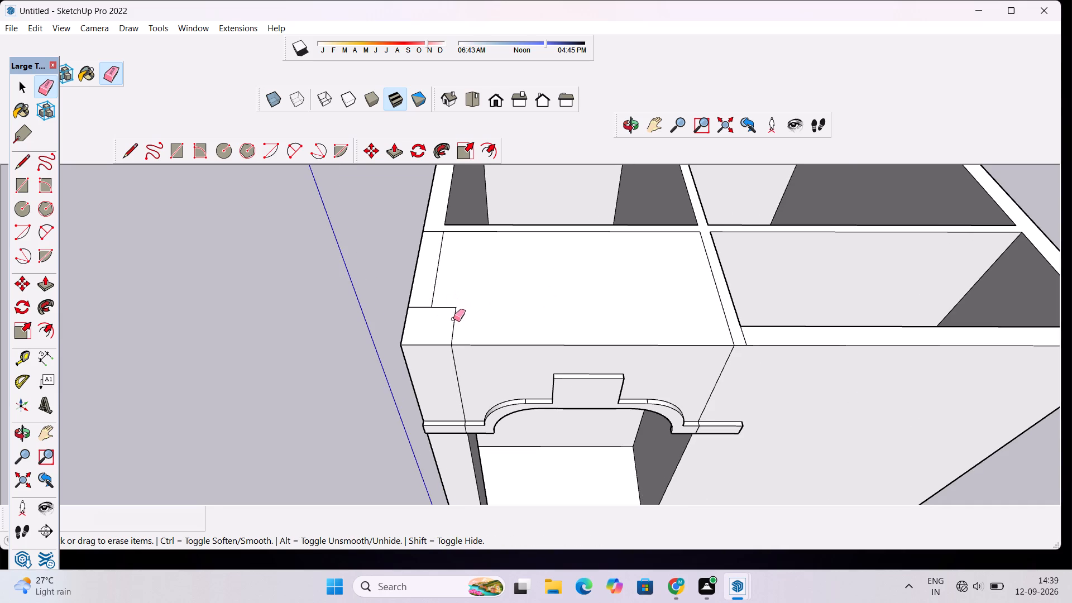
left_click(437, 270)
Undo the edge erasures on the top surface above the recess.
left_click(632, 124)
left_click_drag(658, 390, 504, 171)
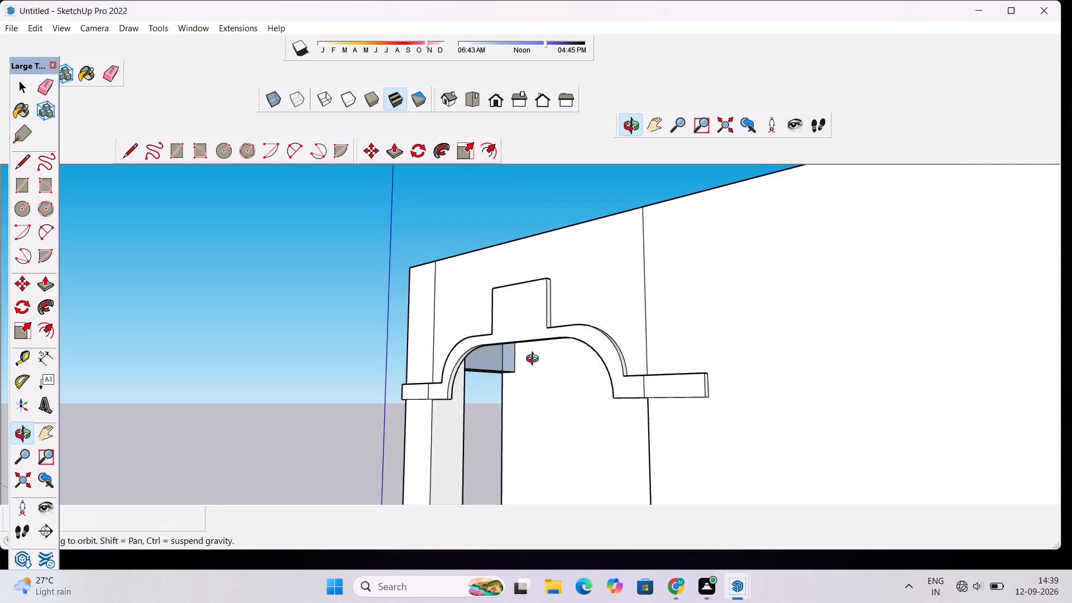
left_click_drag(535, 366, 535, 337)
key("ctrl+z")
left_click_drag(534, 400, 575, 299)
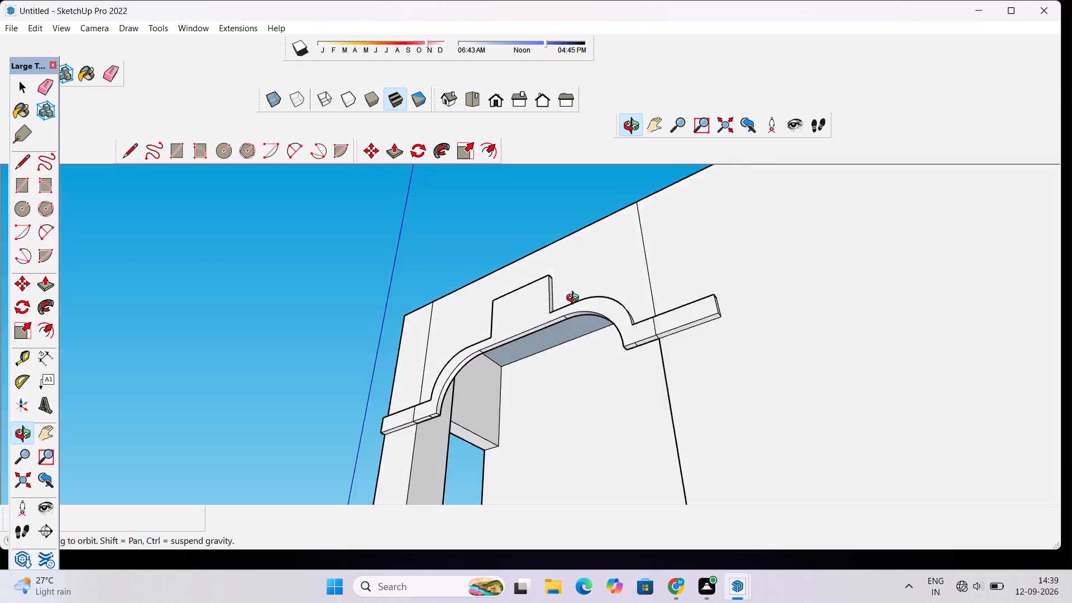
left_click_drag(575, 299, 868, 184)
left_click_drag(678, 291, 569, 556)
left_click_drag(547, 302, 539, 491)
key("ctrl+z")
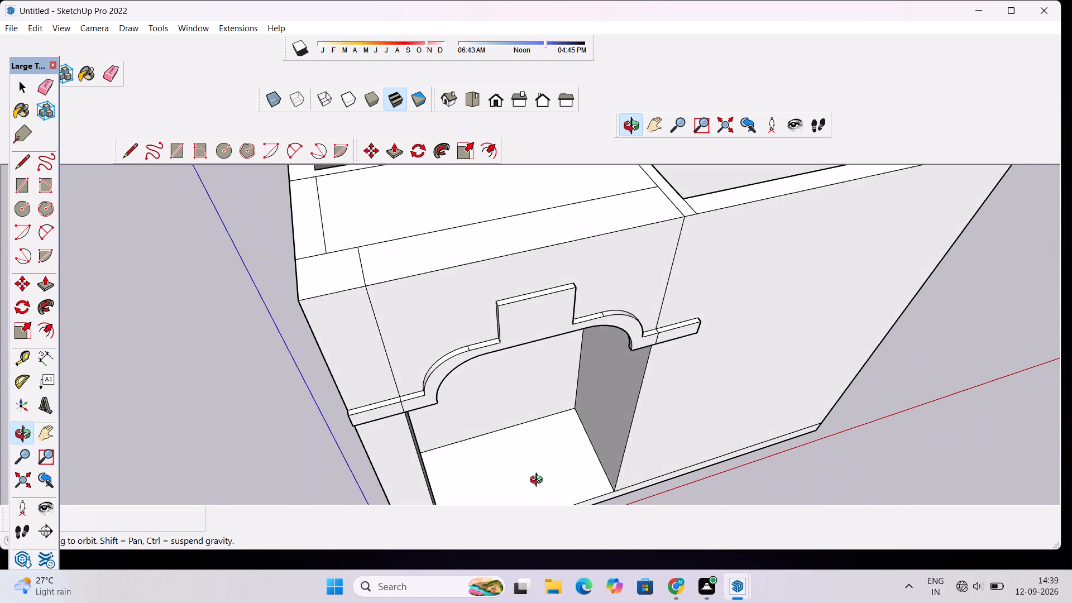
Examine the closed recess from the front and from below through the side opening.
scroll(530, 435, "down", 1)
left_click_drag(537, 460, 528, 358)
scroll(516, 400, "down", 3)
left_click_drag(517, 411, 519, 360)
scroll(519, 360, "down", 1)
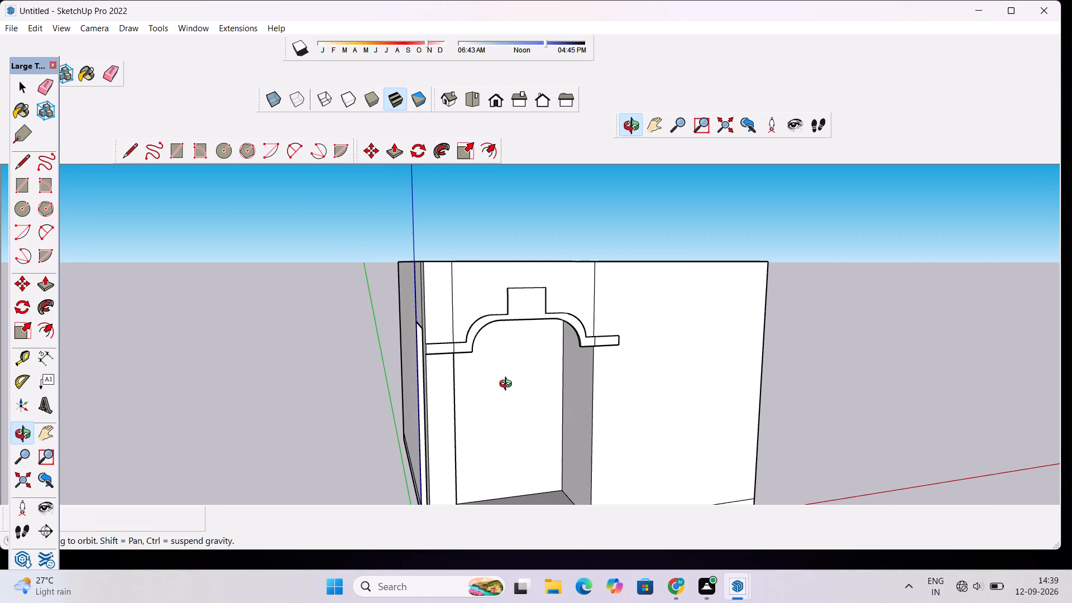
scroll(508, 385, "down", 2)
left_click_drag(508, 397, 722, 315)
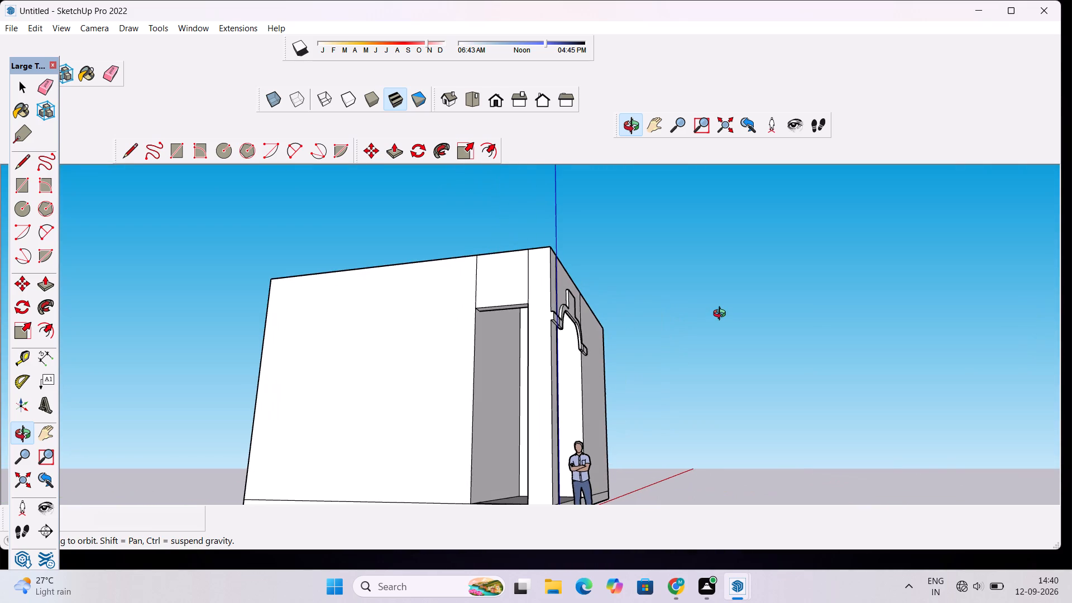
scroll(487, 362, "up", 4)
left_click_drag(518, 346, 662, 233)
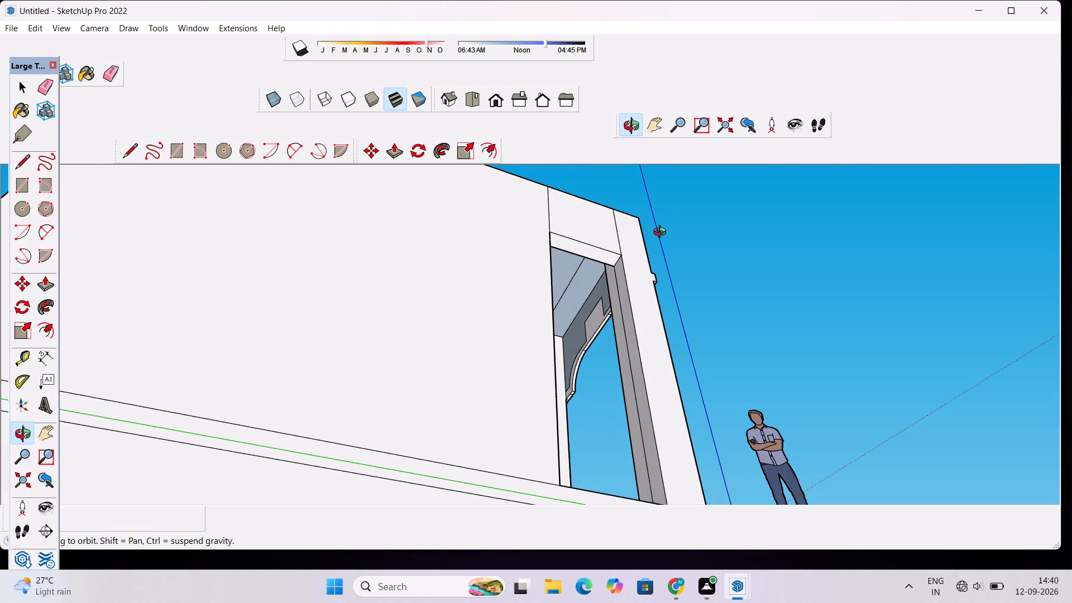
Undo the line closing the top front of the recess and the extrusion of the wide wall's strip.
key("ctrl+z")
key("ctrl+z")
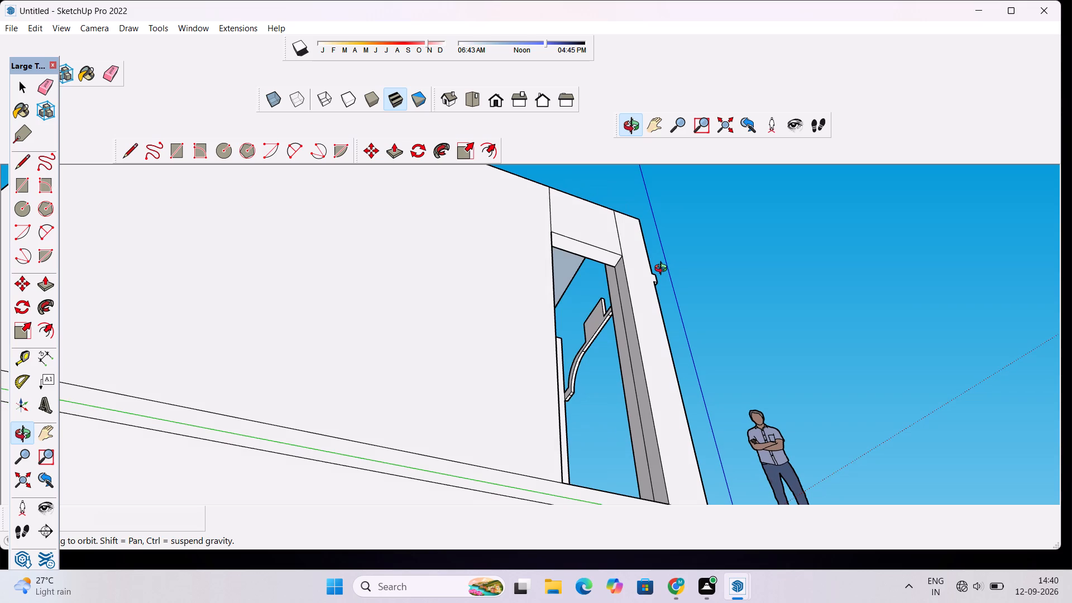
Draw a line about 11' 4 1/2" long closing the recess's top front, from the pillar's inner corner to the wide wall's corner.
left_click(630, 130)
left_click_drag(636, 188, 331, 439)
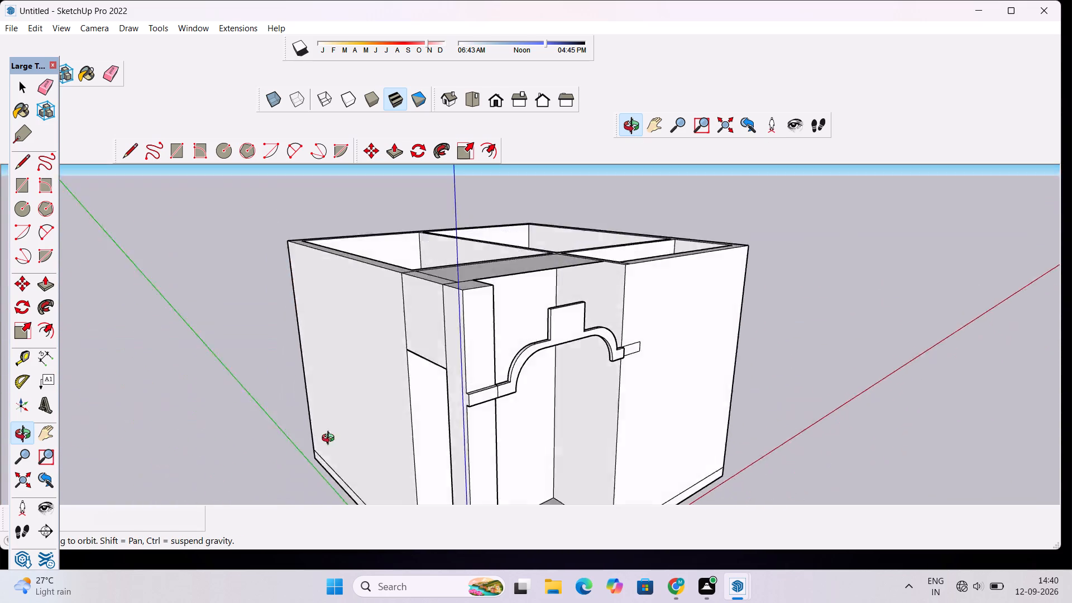
left_click_drag(331, 439, 243, 485)
scroll(534, 291, "up", 4)
left_click_drag(534, 332, 520, 172)
scroll(524, 237, "up", 2)
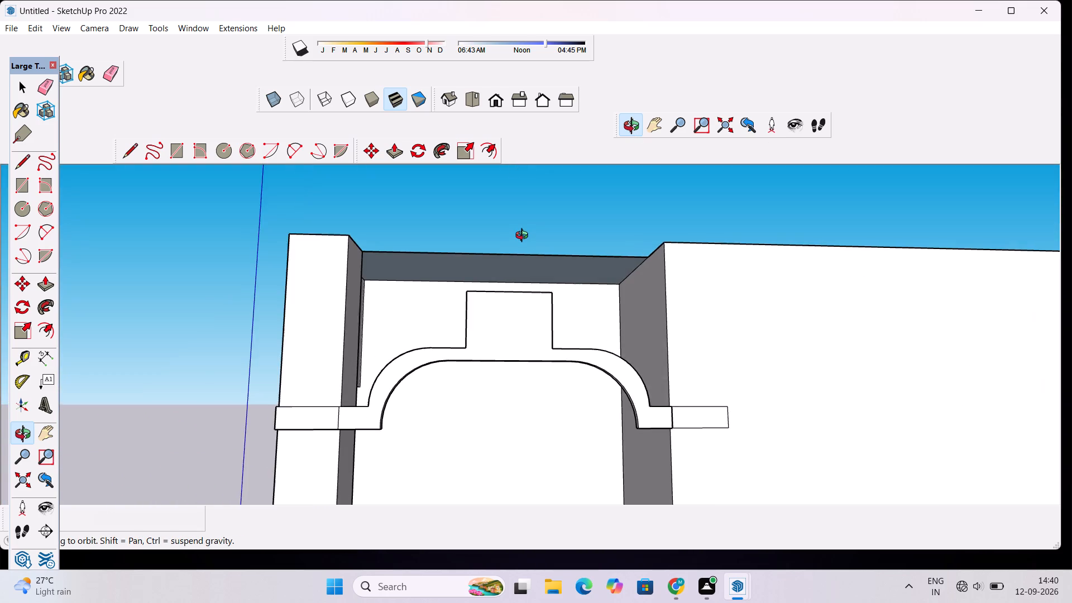
left_click_drag(525, 237, 474, 475)
scroll(492, 327, "down", 4)
left_click_drag(429, 327, 468, 322)
left_click_drag(511, 295, 492, 366)
scroll(479, 376, "up", 2, "shift")
key("l")
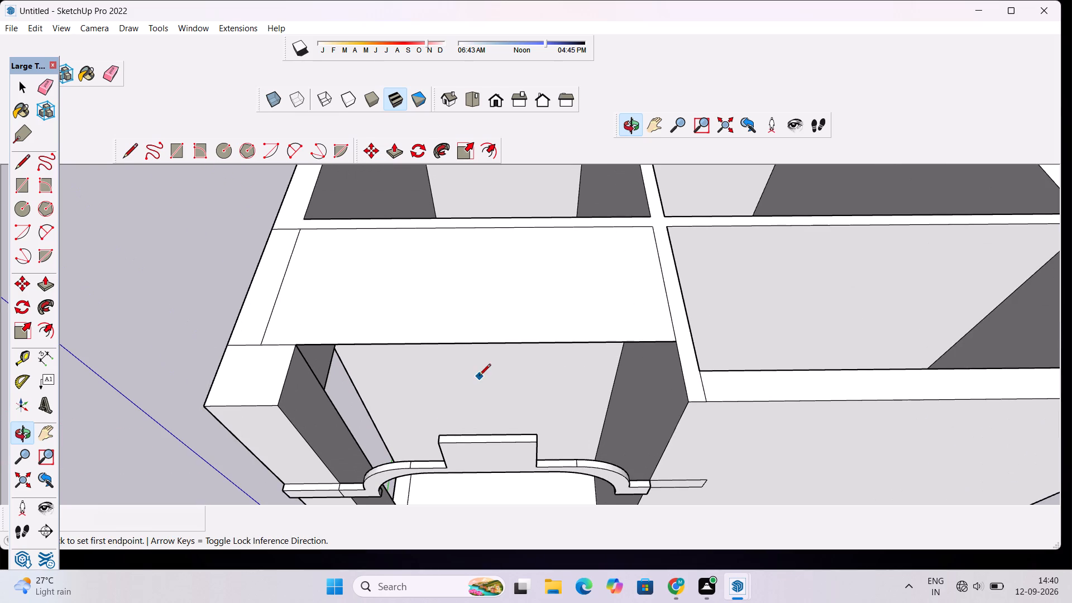
left_click(277, 406)
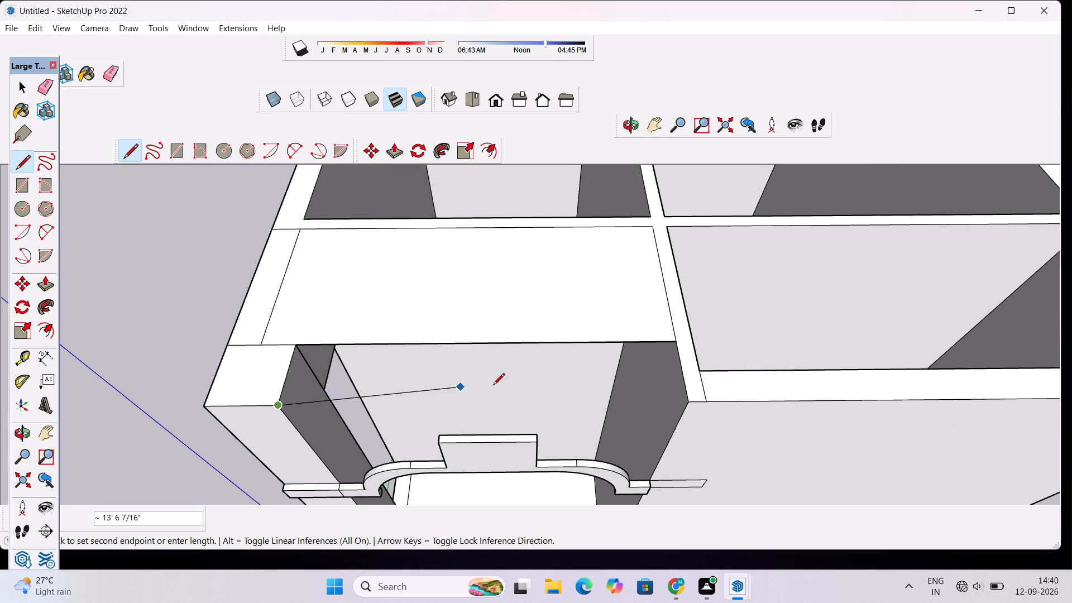
left_click(690, 403)
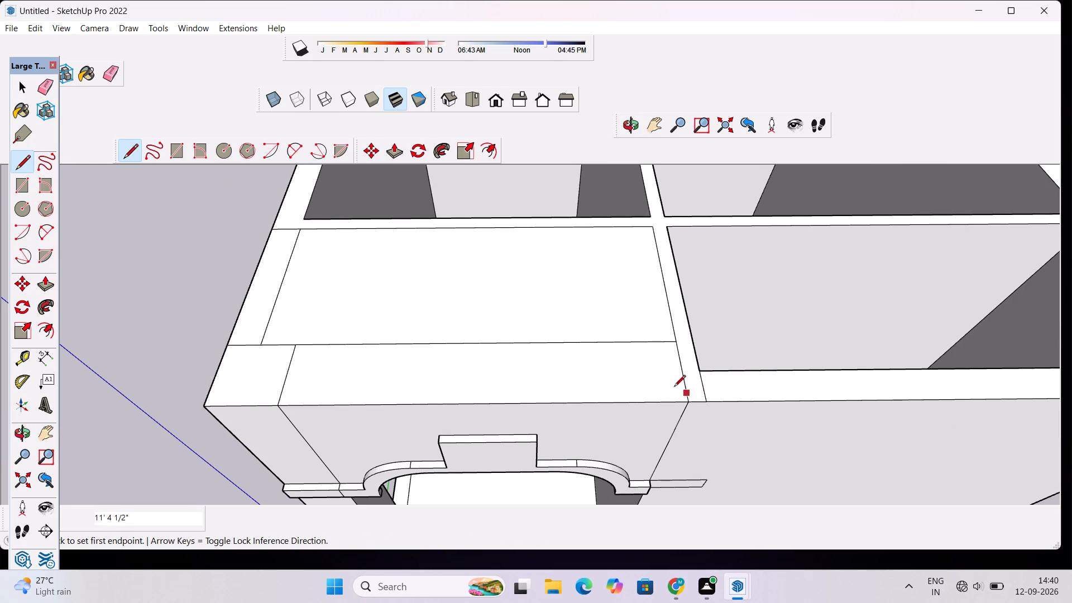
Examine the closed front above the arched band from above and from the front.
left_click(627, 126)
left_click_drag(560, 391, 621, 325)
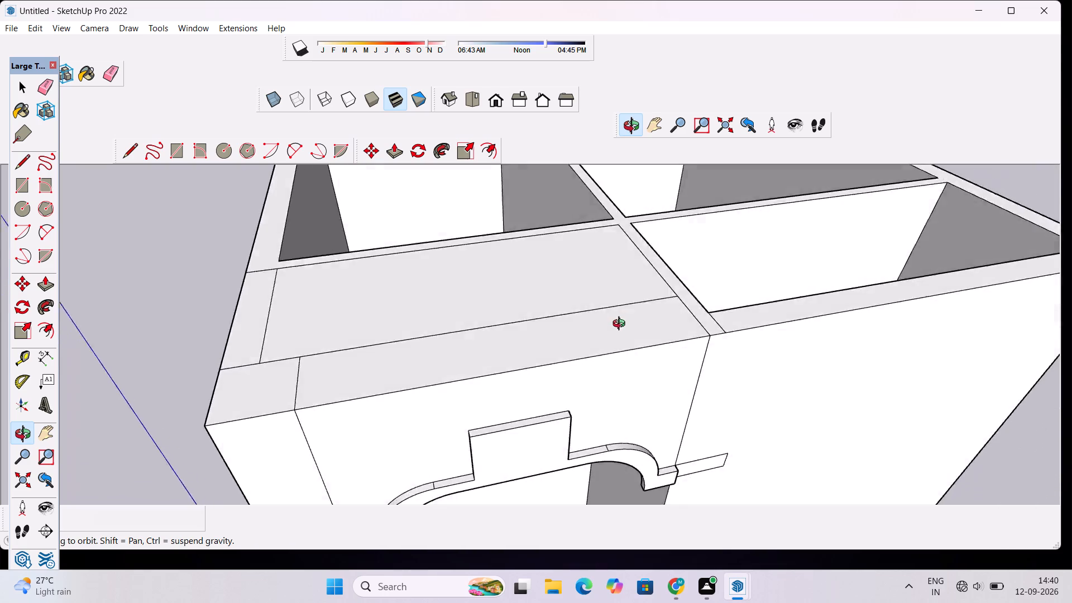
left_click_drag(621, 325, 650, 198)
scroll(567, 326, "down", 2)
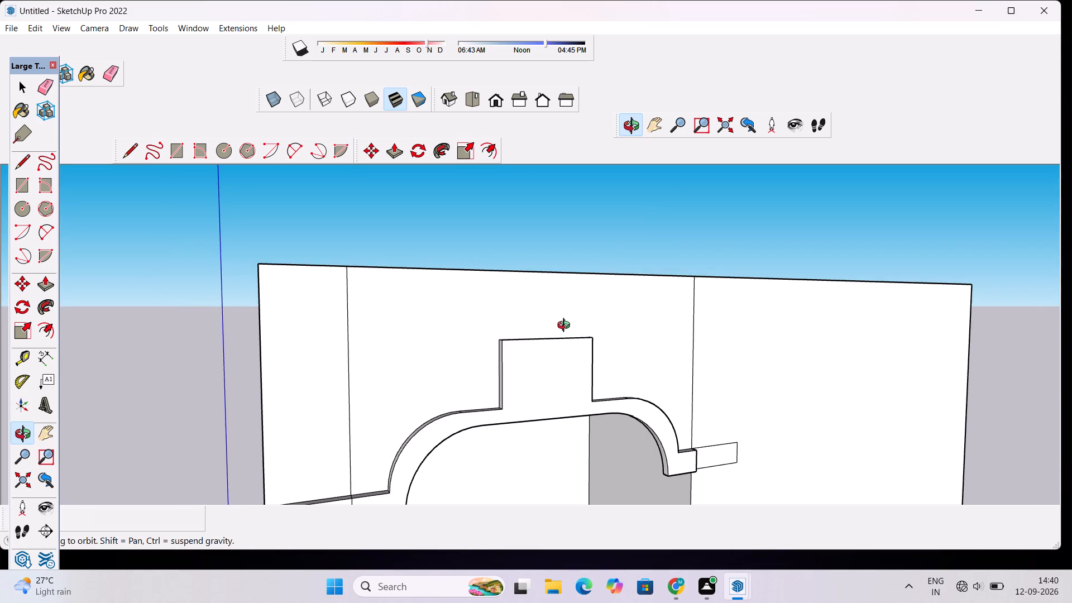
scroll(519, 347, "up", 1)
scroll(519, 347, "down", 5)
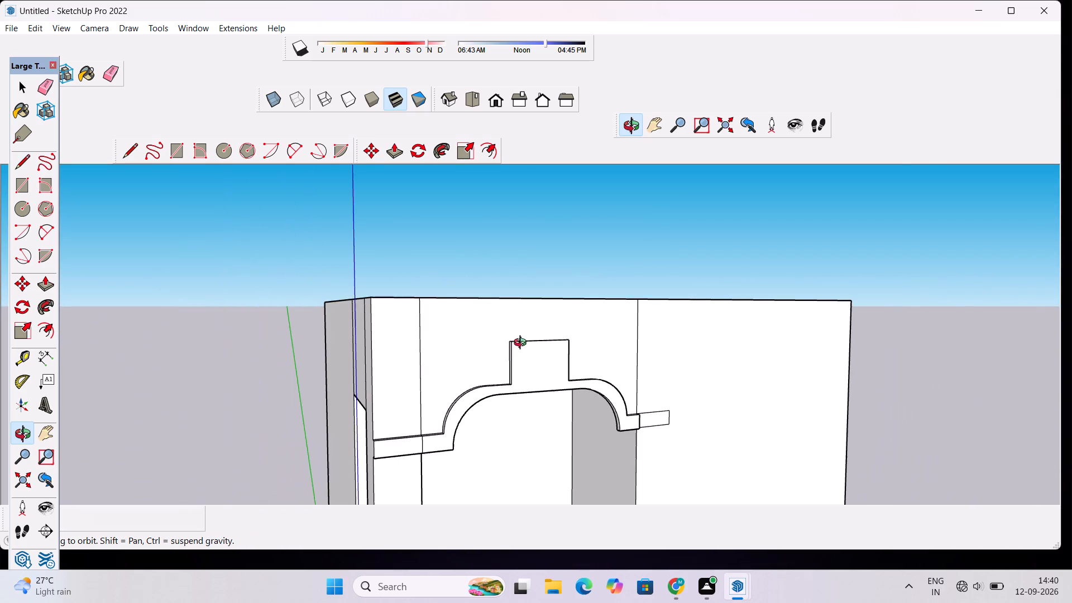
left_click_drag(624, 322, 629, 304)
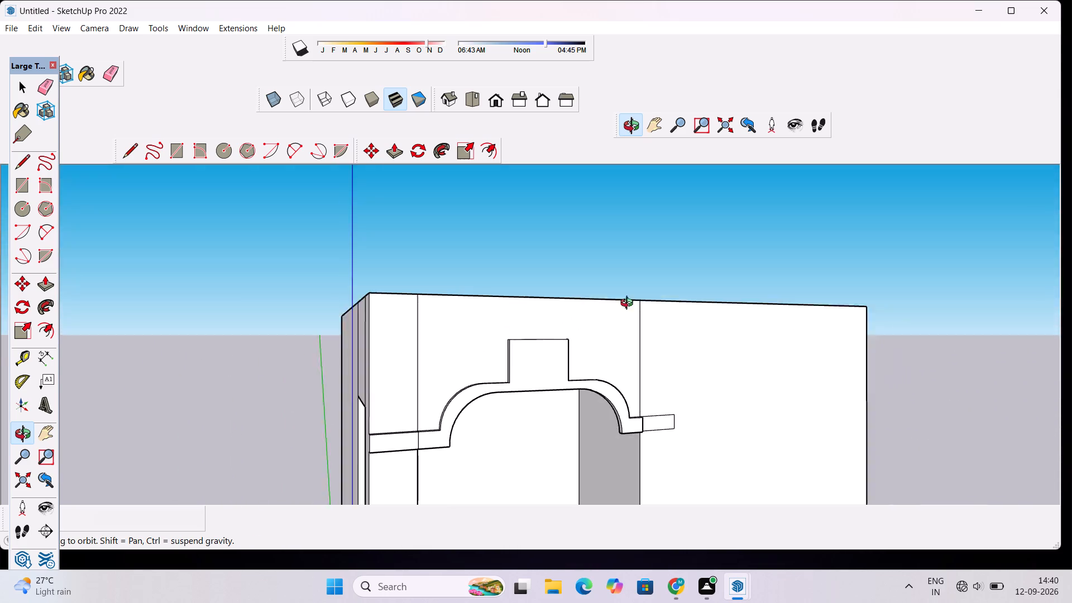
left_click_drag(629, 304, 654, 297)
scroll(575, 356, "down", 5)
left_click_drag(656, 332, 514, 523)
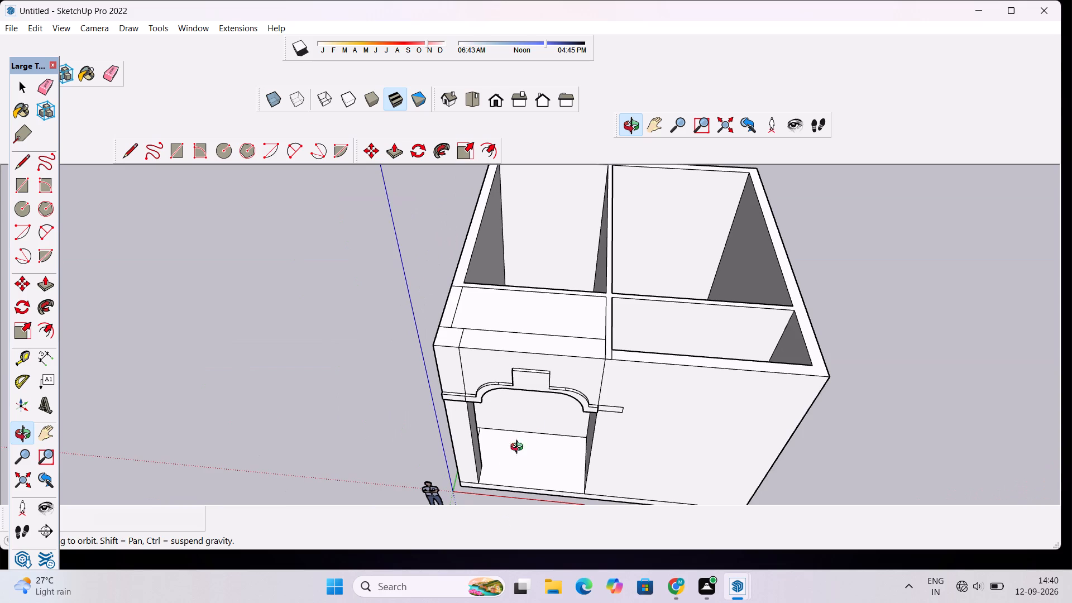
Delete the dividing edge on the underside of the recess's ceiling, behind the arched band.
scroll(602, 362, "up", 1)
left_click_drag(575, 333, 656, 171)
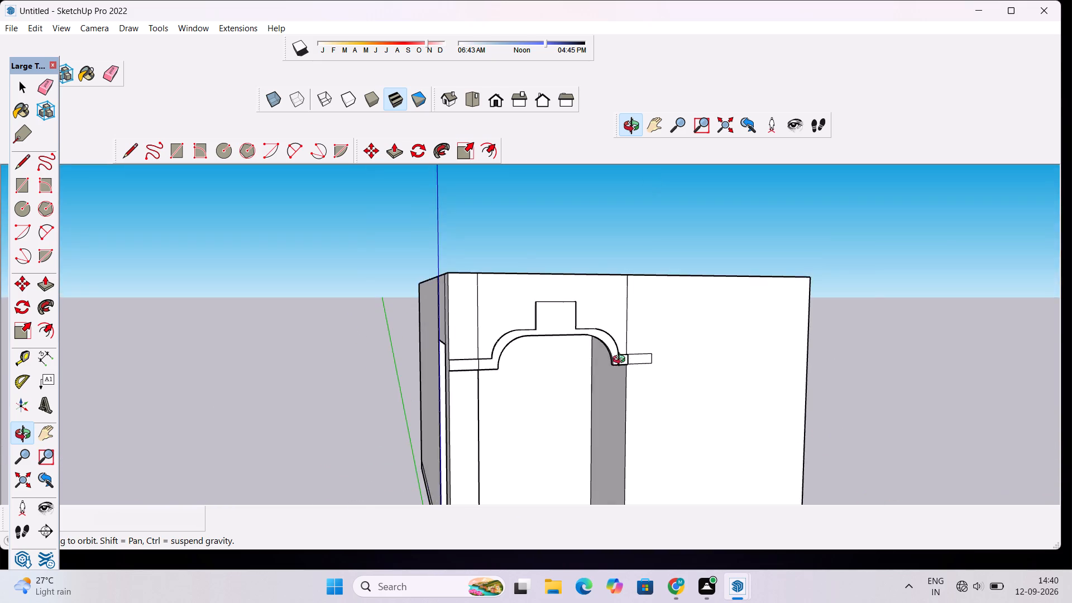
scroll(621, 362, "up", 3)
left_click_drag(560, 403, 668, 143)
scroll(548, 313, "up", 4)
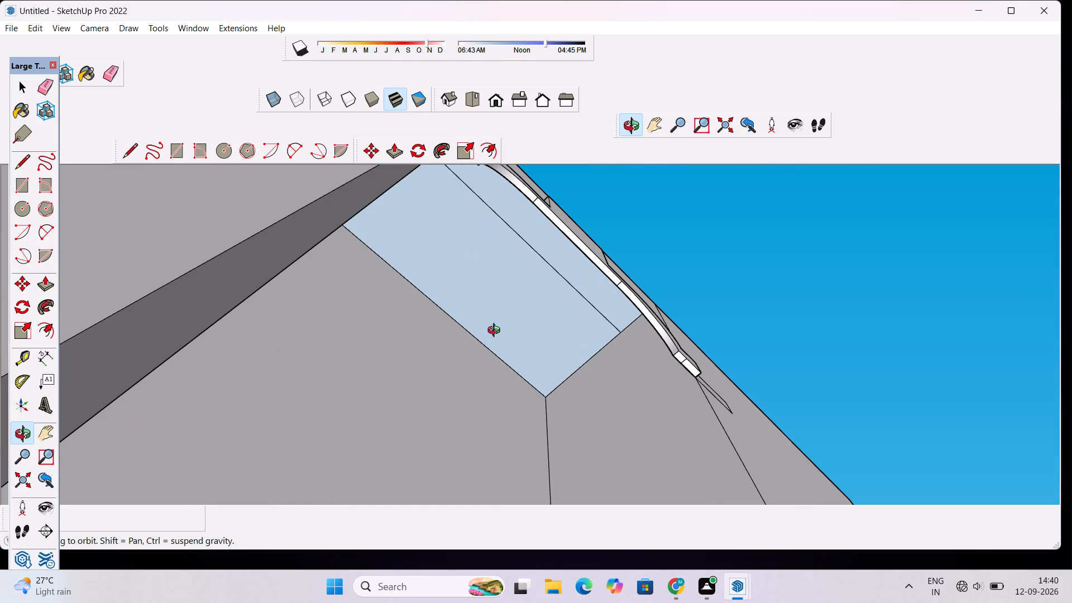
left_click_drag(639, 303, 659, 323)
scroll(567, 297, "up", 2)
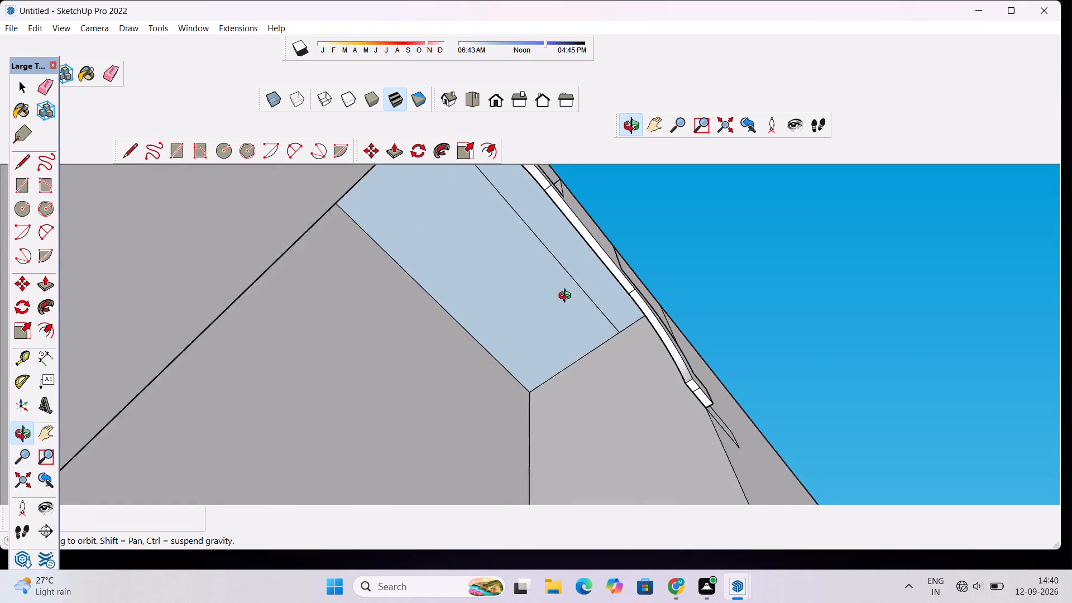
scroll(567, 297, "up", 1)
key("space")
left_click(564, 266)
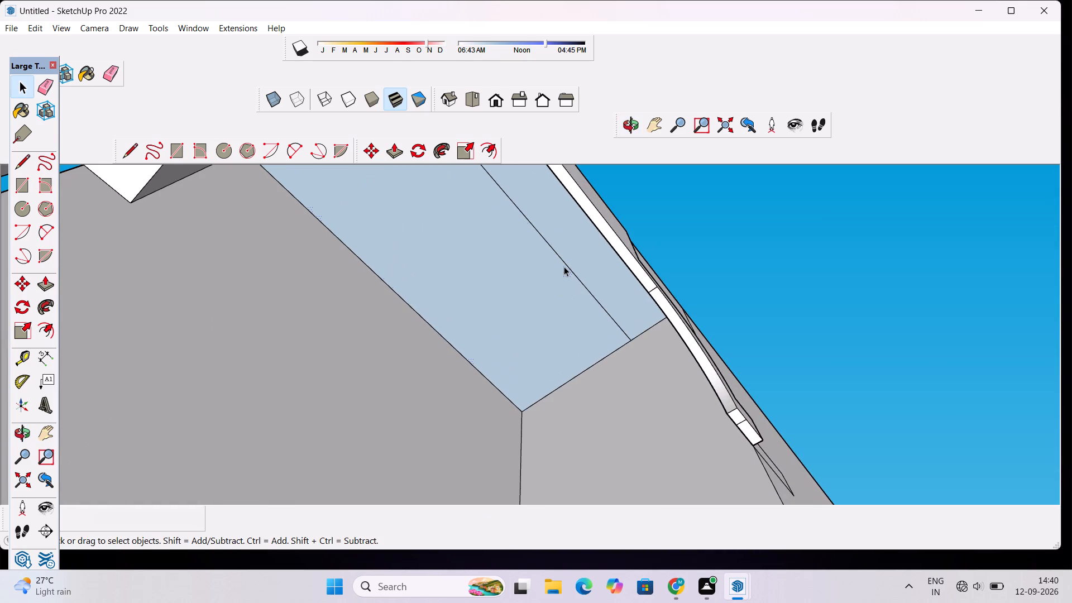
left_click(563, 261)
key("Delete")
Push/pull the inner face of the front panel surrounding the arched band by 0.5", viewed from inside the recess.
left_click(625, 131)
left_click_drag(644, 230, 556, 440)
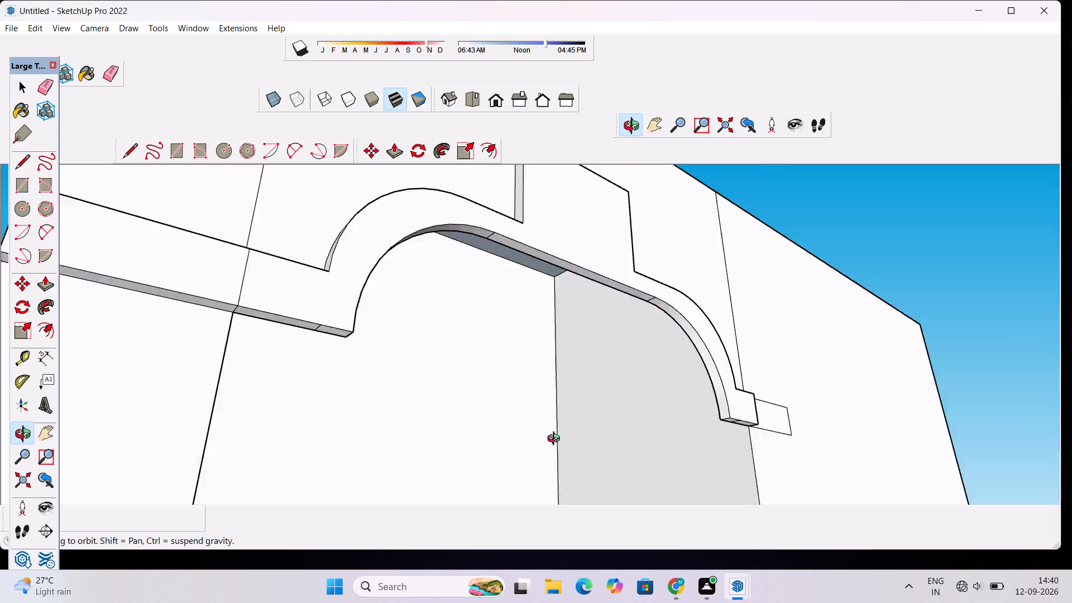
left_click_drag(556, 440, 511, 504)
scroll(505, 470, "down", 10)
left_click_drag(558, 401, 581, 253)
scroll(547, 392, "up", 4)
left_click_drag(513, 432, 769, 330)
left_click_drag(351, 352, 500, 396)
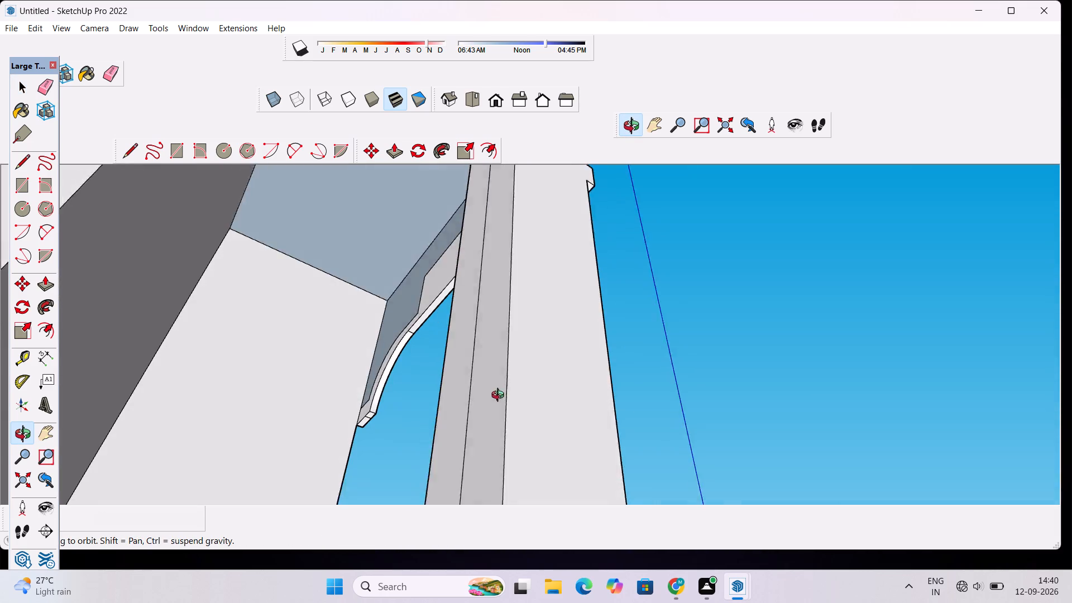
left_click_drag(500, 396, 528, 404)
scroll(418, 266, "down", 1)
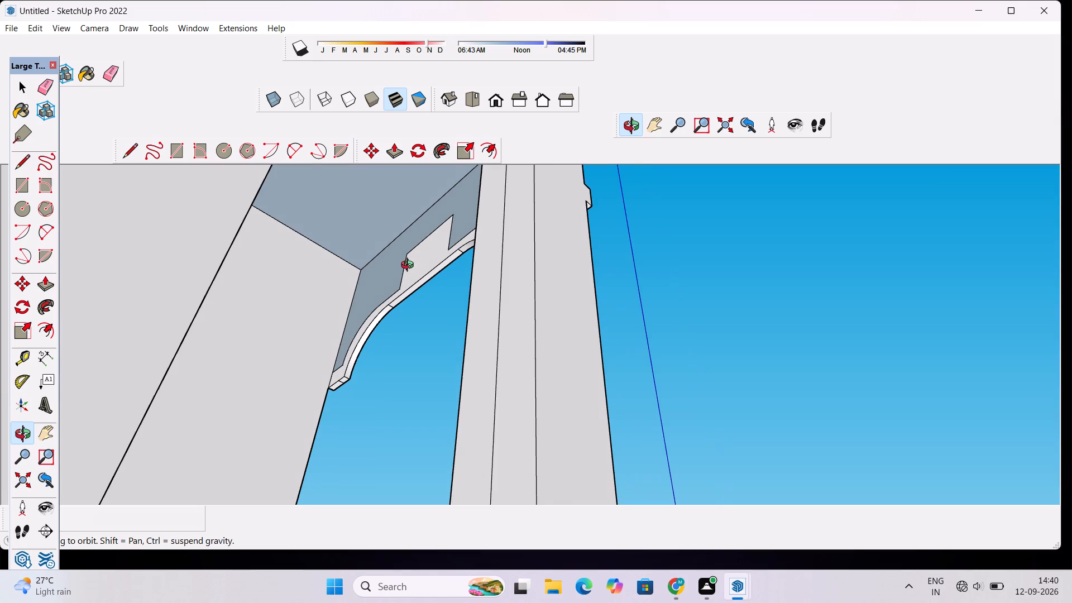
scroll(403, 227, "up", 5)
left_click_drag(395, 279, 421, 371)
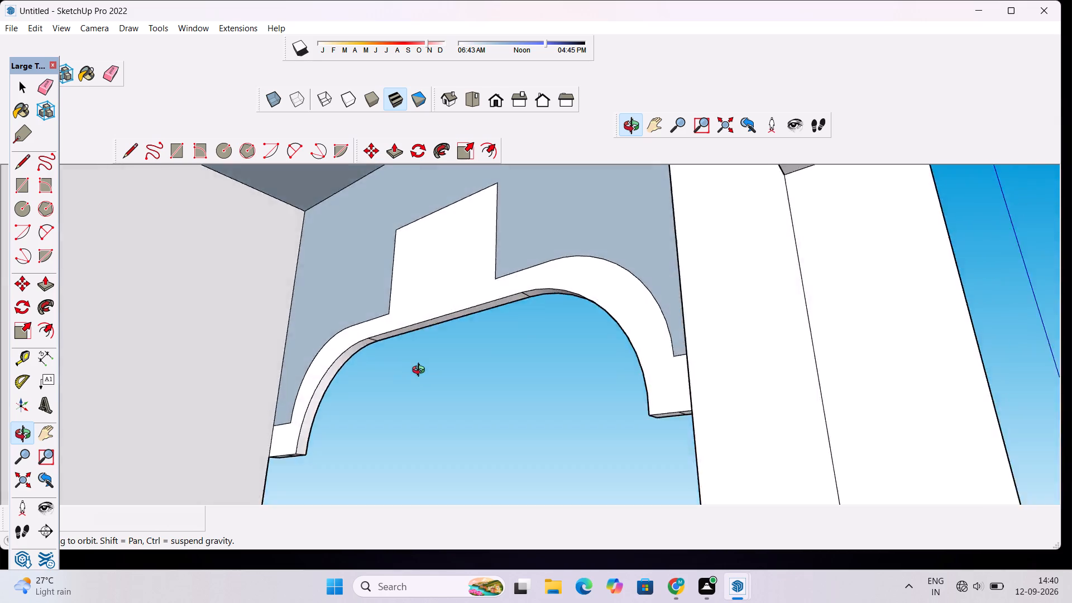
left_click_drag(421, 371, 422, 338)
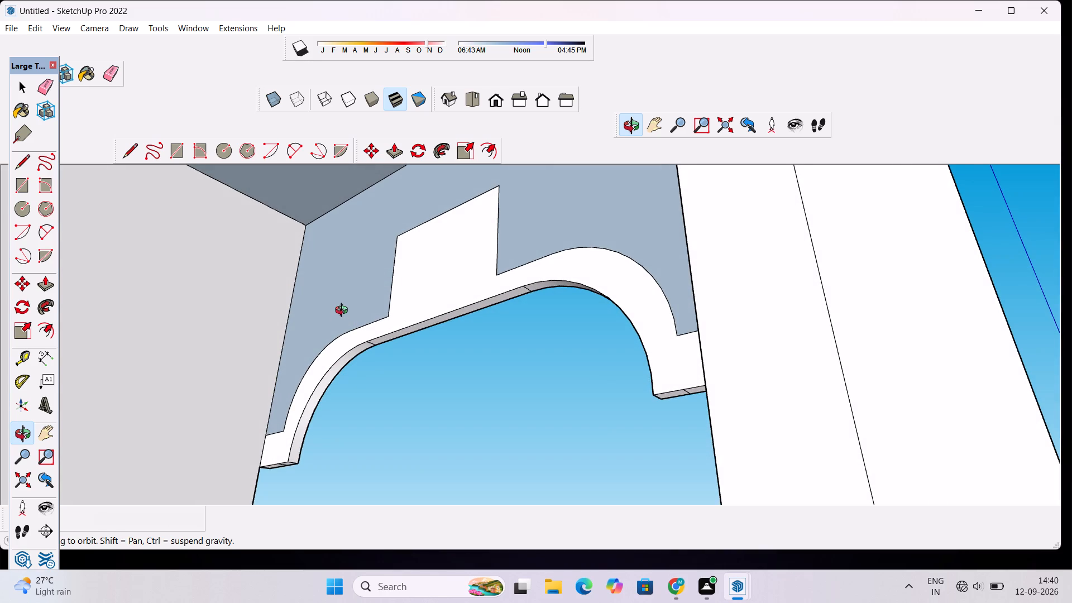
key("p")
left_click(344, 304)
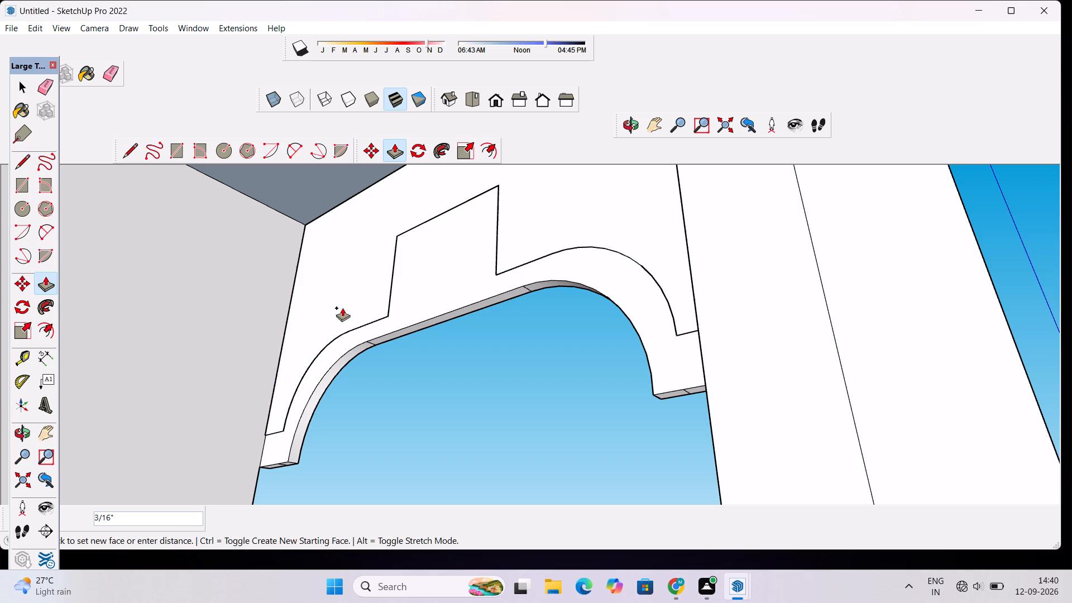
key("space")
left_click(342, 308)
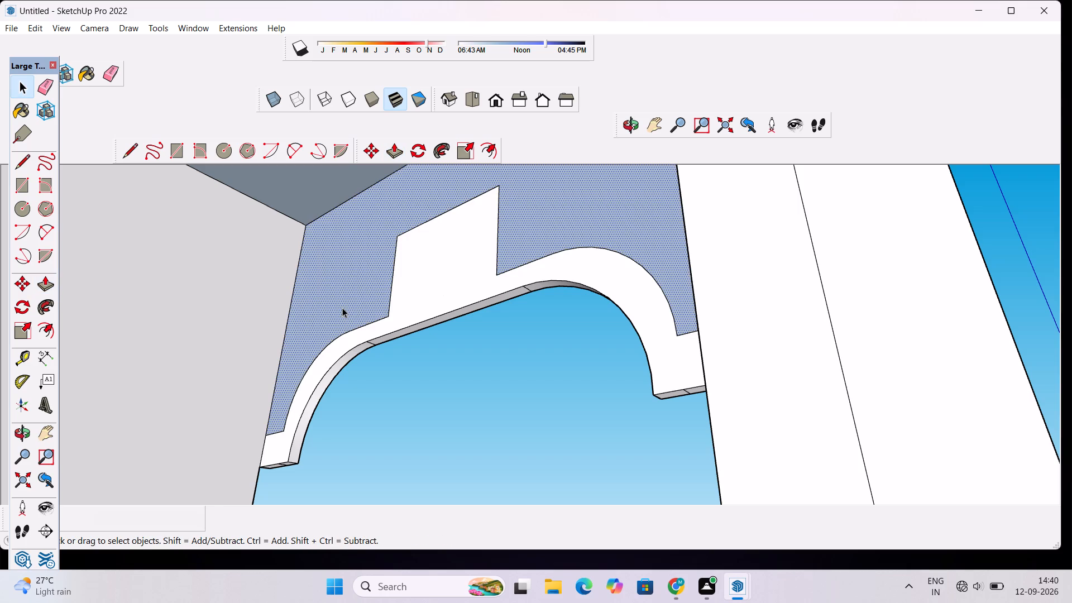
key("p")
left_click(342, 308)
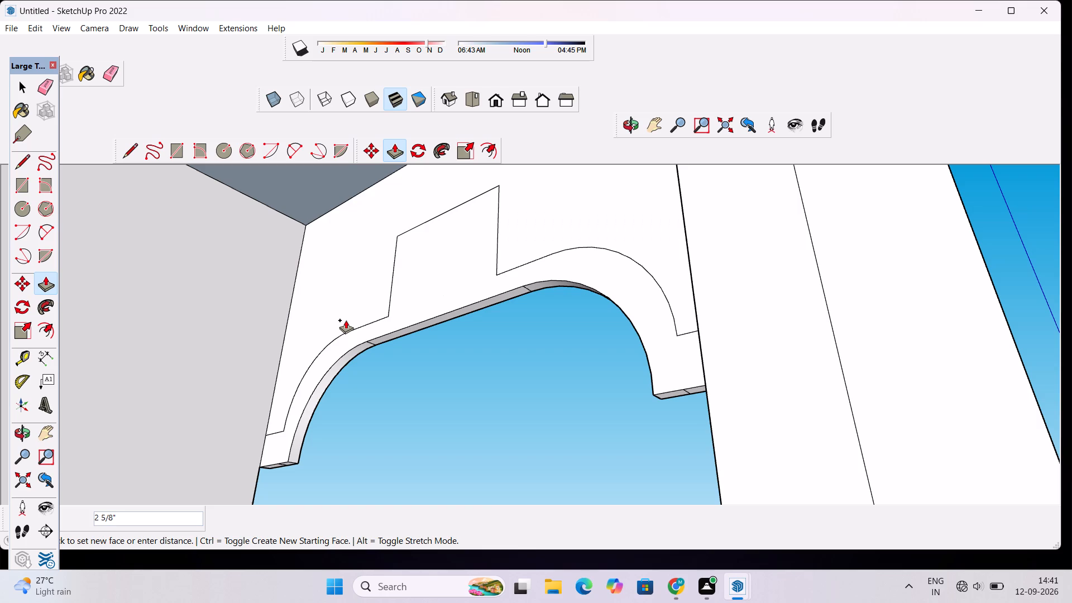
type("0.5\"")
key("Return")
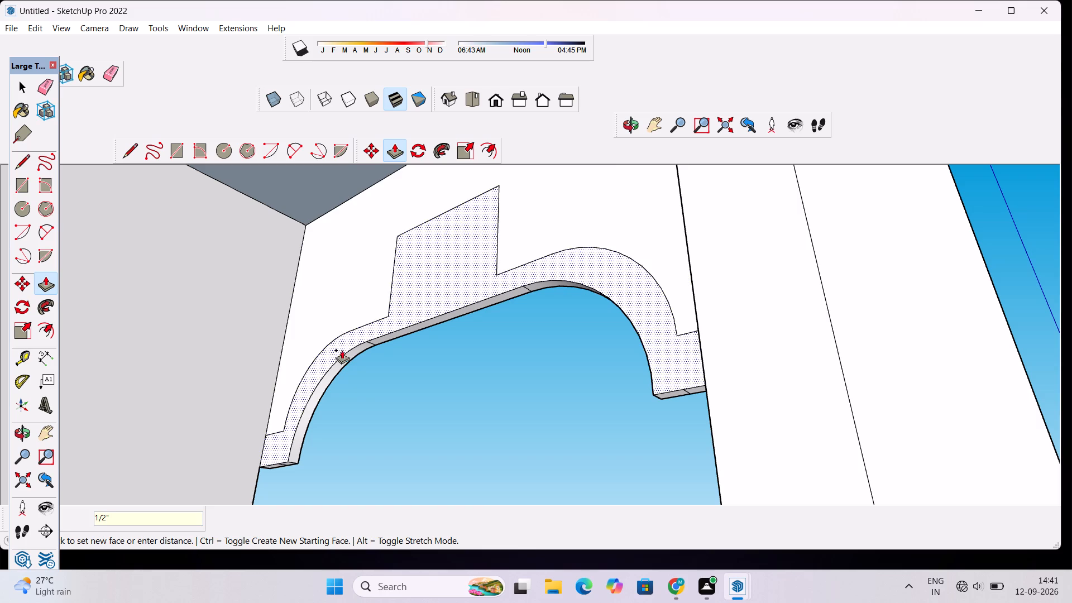
Examine the thickened front panel, the side opening and the building's front corner from inside and outside.
scroll(439, 331, "down", 5)
scroll(658, 322, "up", 2)
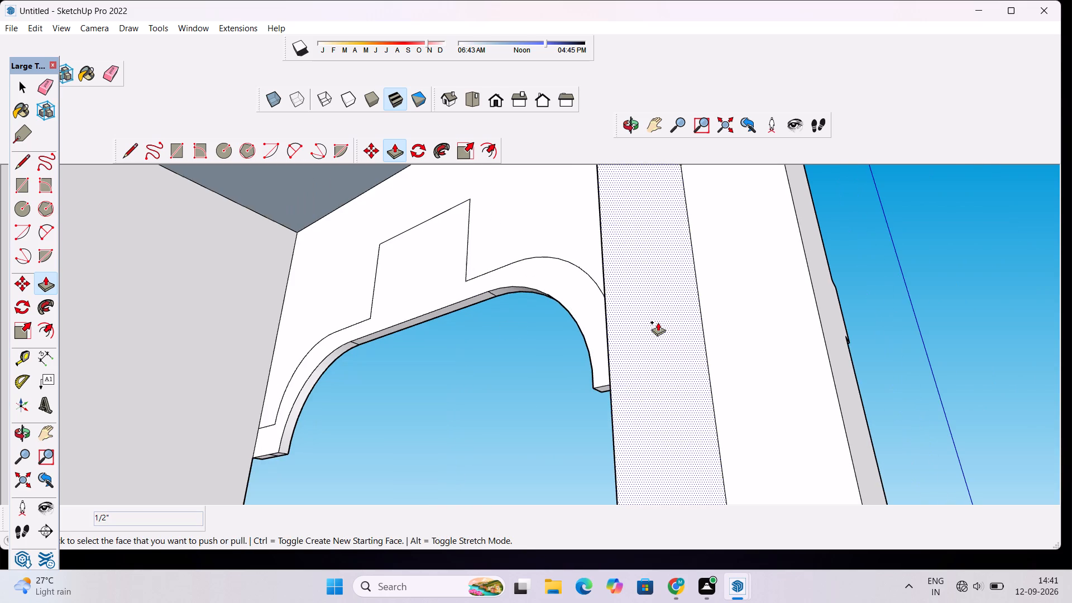
scroll(351, 274, "down", 4)
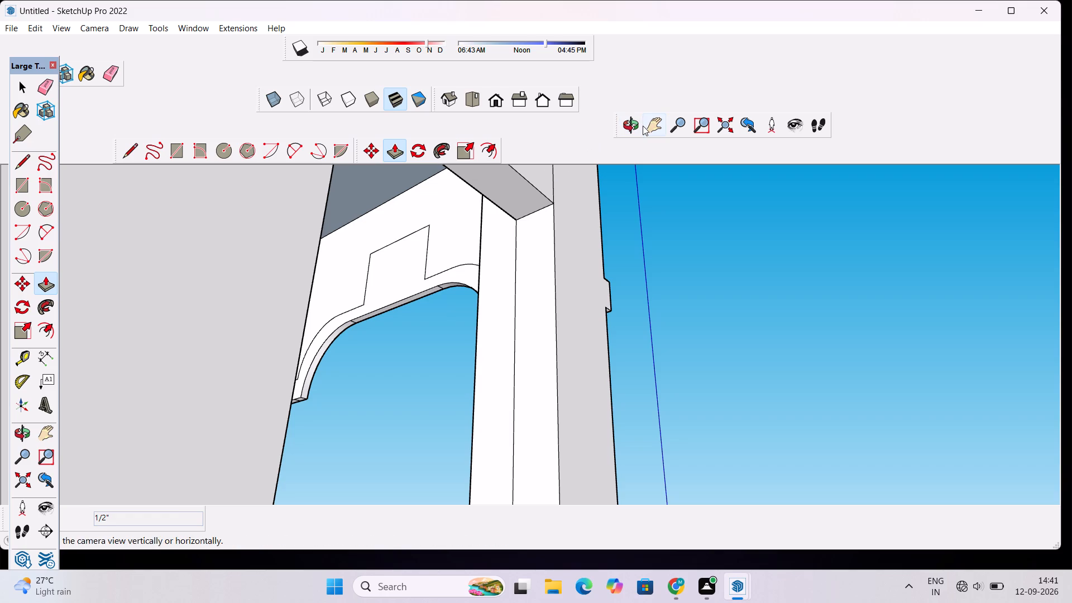
left_click(636, 126)
left_click_drag(628, 211, 419, 334)
scroll(408, 301, "down", 6)
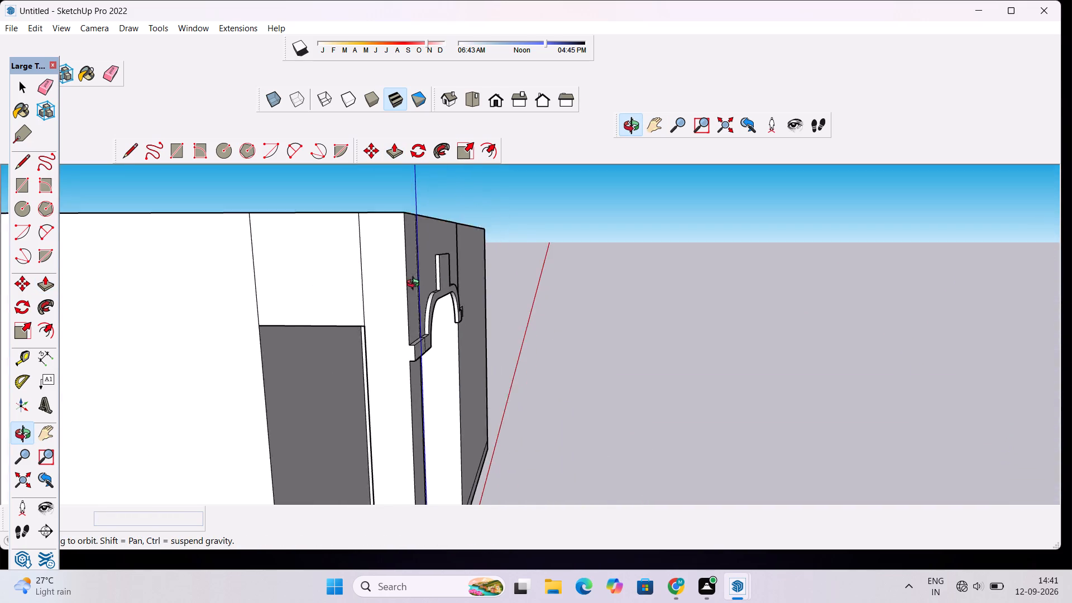
scroll(415, 285, "down", 5)
left_click_drag(476, 265, 338, 365)
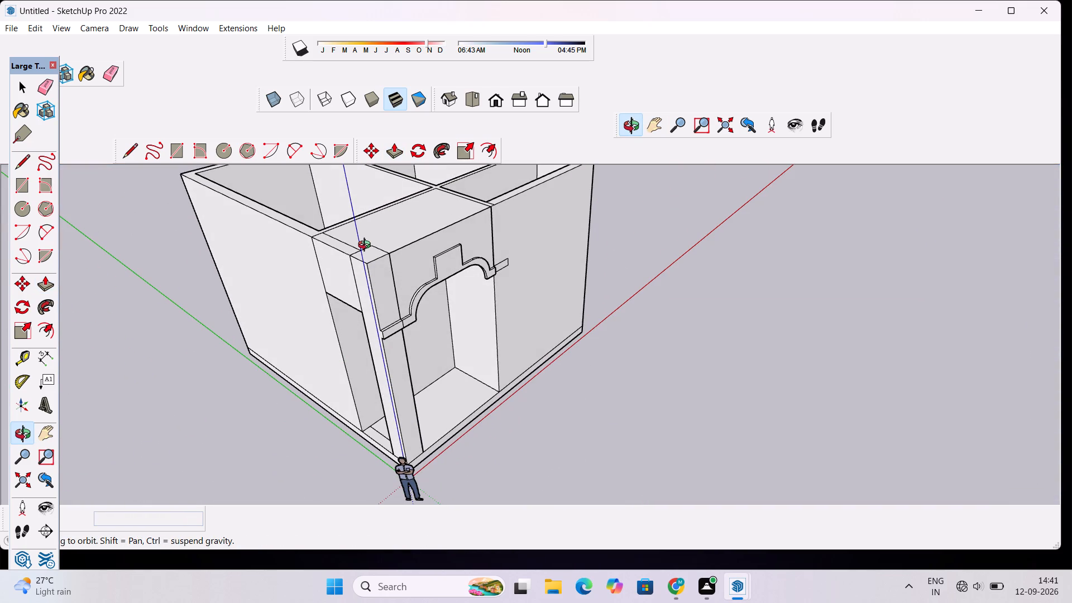
scroll(367, 246, "up", 5)
scroll(370, 248, "down", 3)
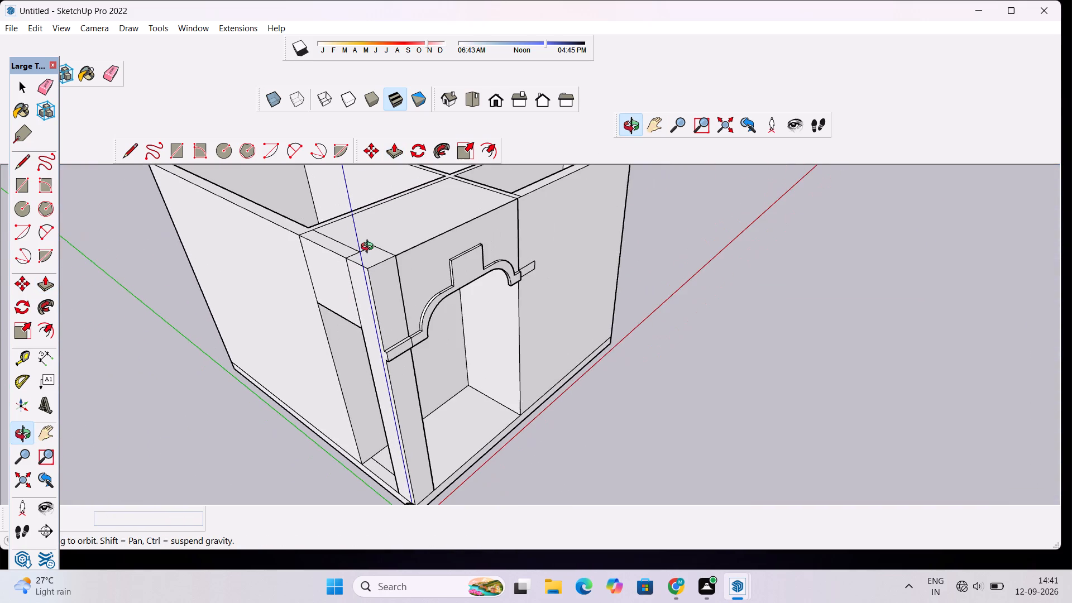
left_click_drag(374, 236, 381, 335, "shift")
scroll(373, 281, "down", 4, "shift")
left_click_drag(370, 259, 394, 323, "shift")
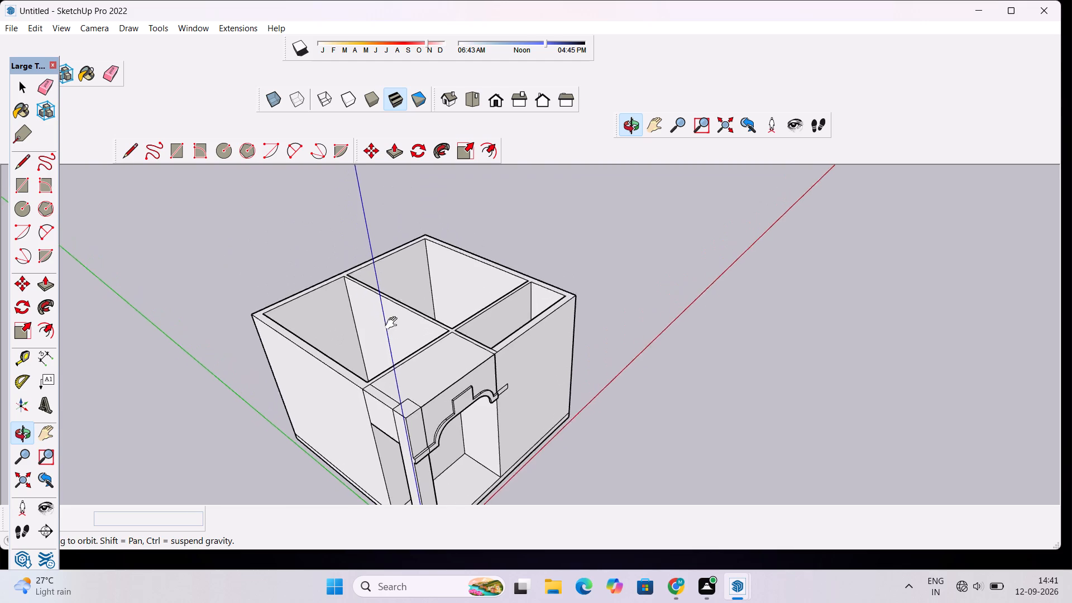
left_click_drag(394, 323, 398, 366, "shift")
Examine the open rooms and the wall tops of the building from above.
scroll(395, 351, "up", 5)
left_click_drag(323, 342, 442, 297)
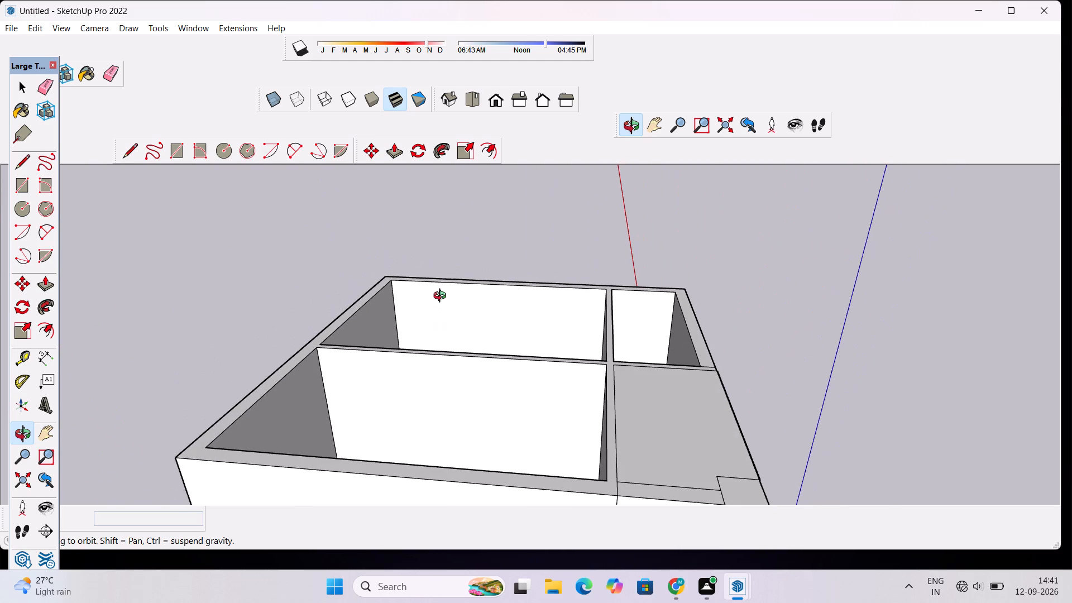
scroll(443, 296, "down", 7)
left_click_drag(501, 303, 320, 357)
scroll(535, 240, "up", 5)
left_click_drag(639, 232, 533, 256)
scroll(524, 218, "up", 4)
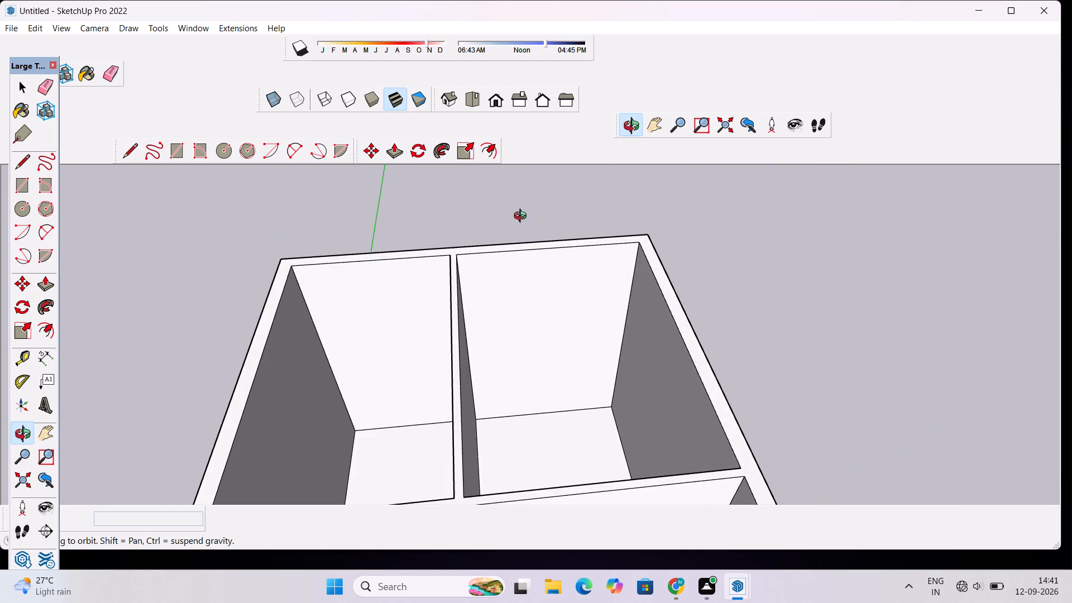
left_click_drag(520, 217, 513, 269)
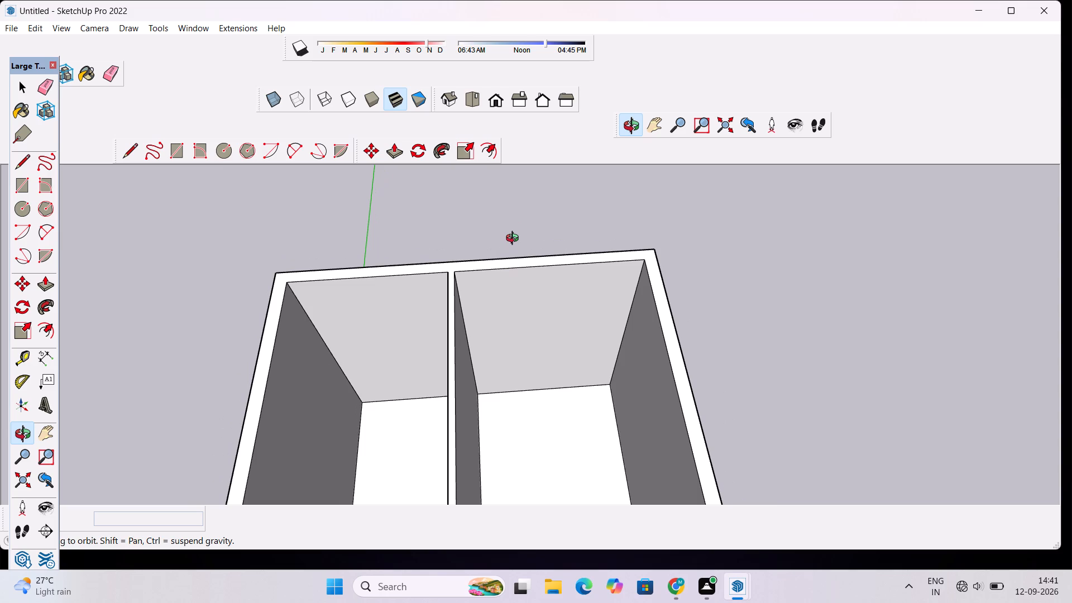
scroll(486, 265, "down", 6)
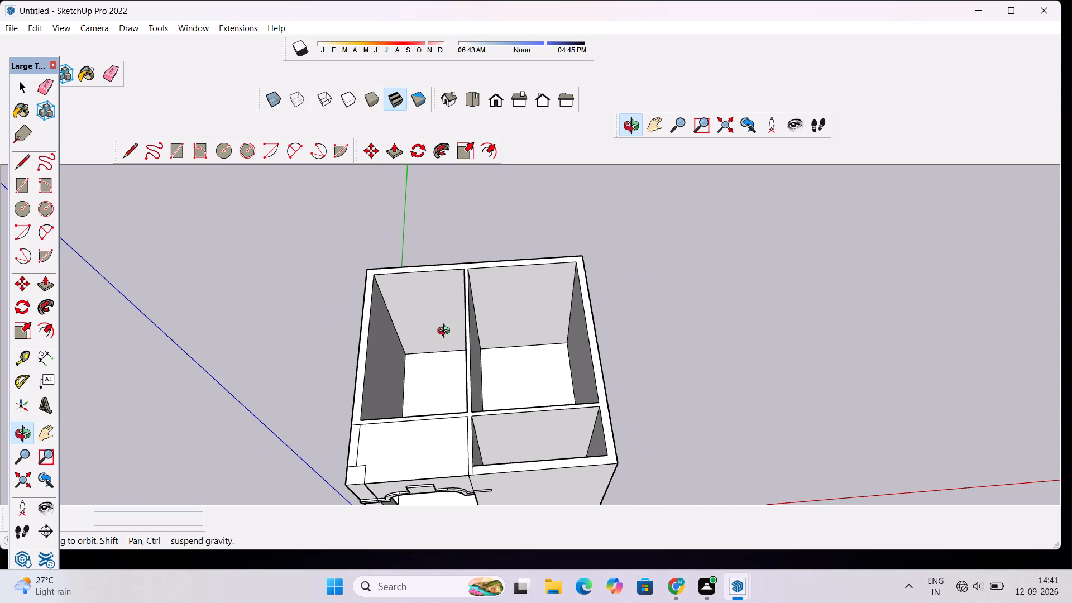
scroll(462, 298, "down", 5)
left_click_drag(466, 342, 454, 288, "shift")
scroll(453, 265, "up", 3)
left_click_drag(401, 278, 492, 307)
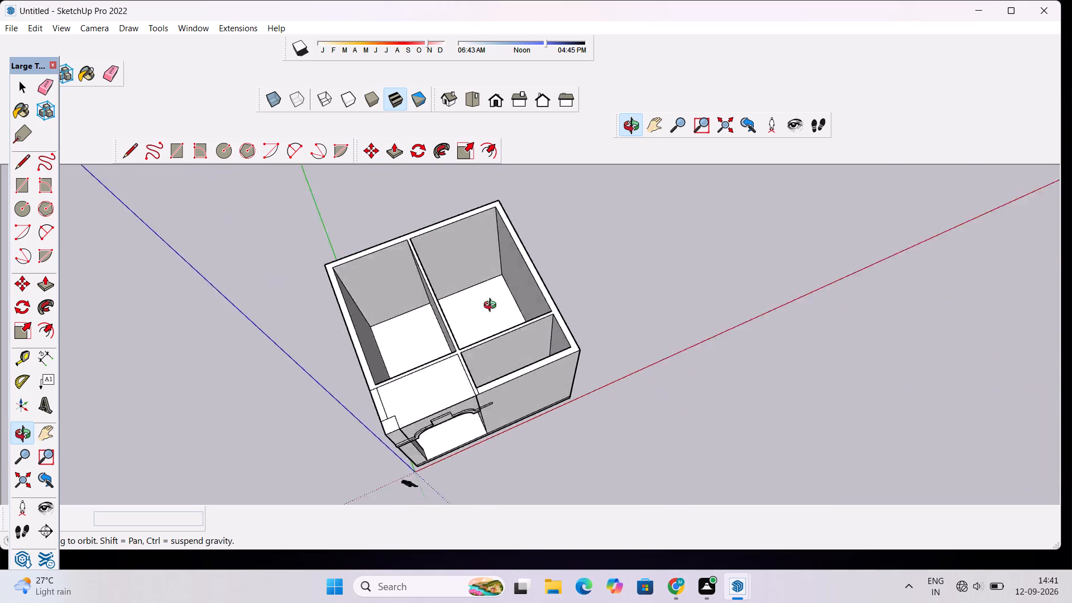
Push/pull the connected top face of the outer walls and partitions up by 3'.
left_click_drag(492, 307, 317, 320)
scroll(481, 284, "up", 5)
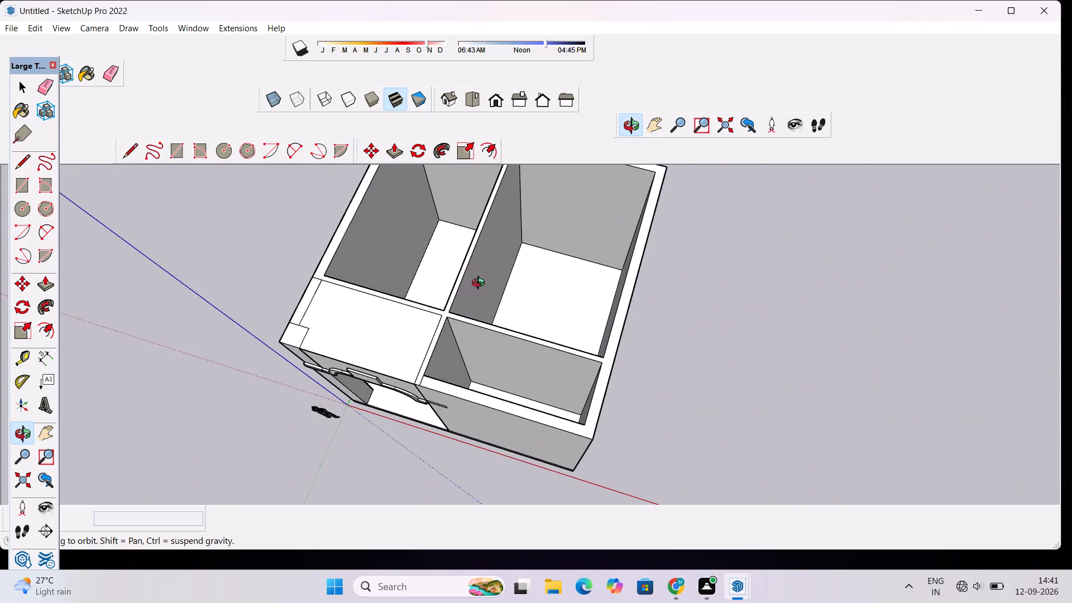
left_click_drag(481, 284, 494, 329, "shift")
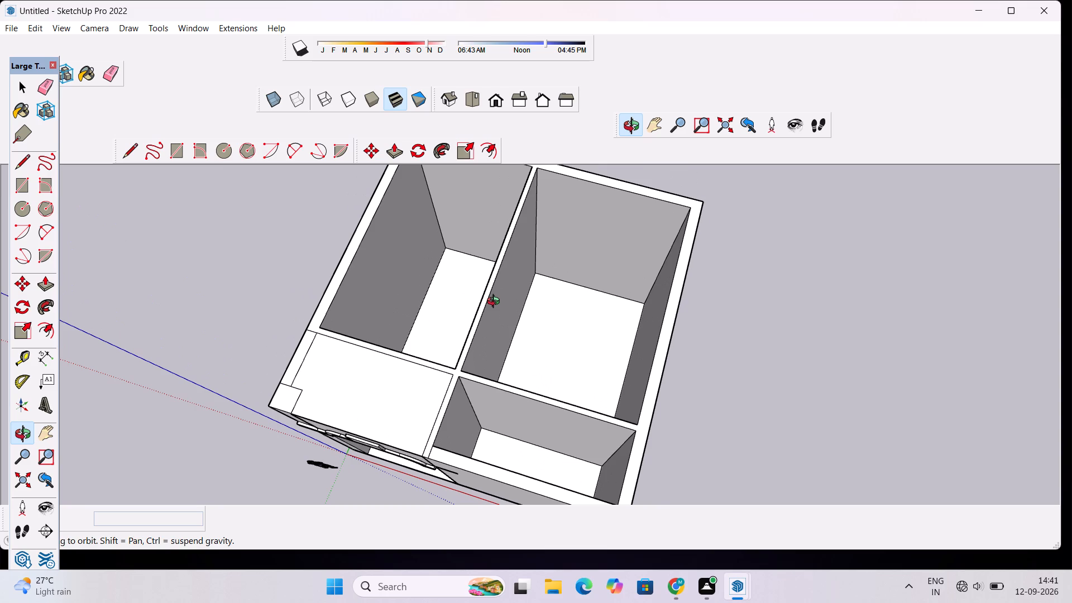
scroll(415, 346, "down", 3)
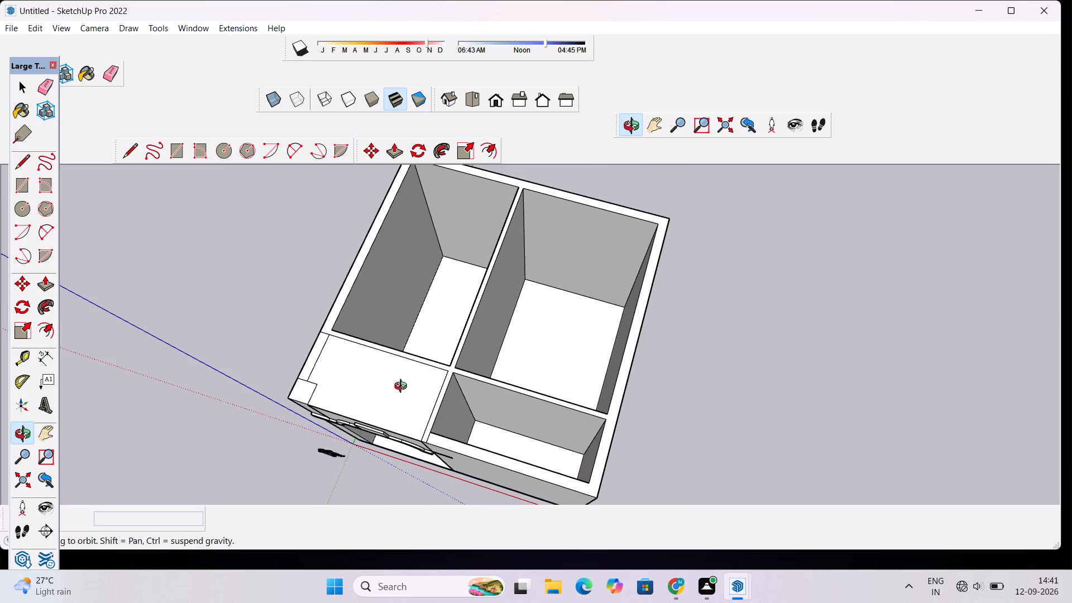
left_click_drag(402, 396, 460, 196)
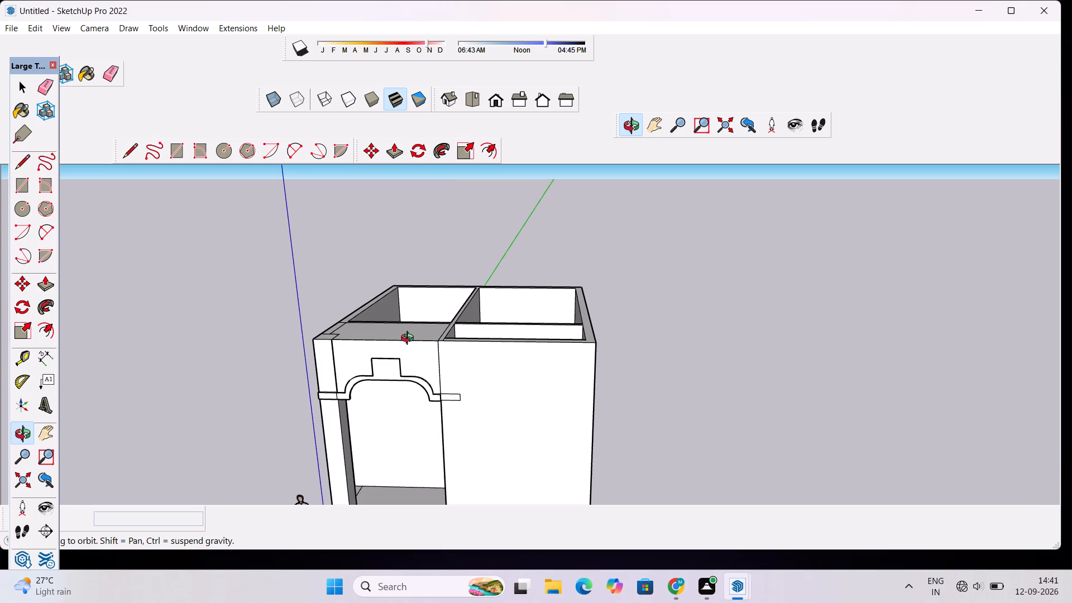
scroll(409, 340, "up", 3)
left_click_drag(429, 305, 430, 355)
scroll(430, 356, "down", 3)
left_click_drag(440, 350, 438, 381)
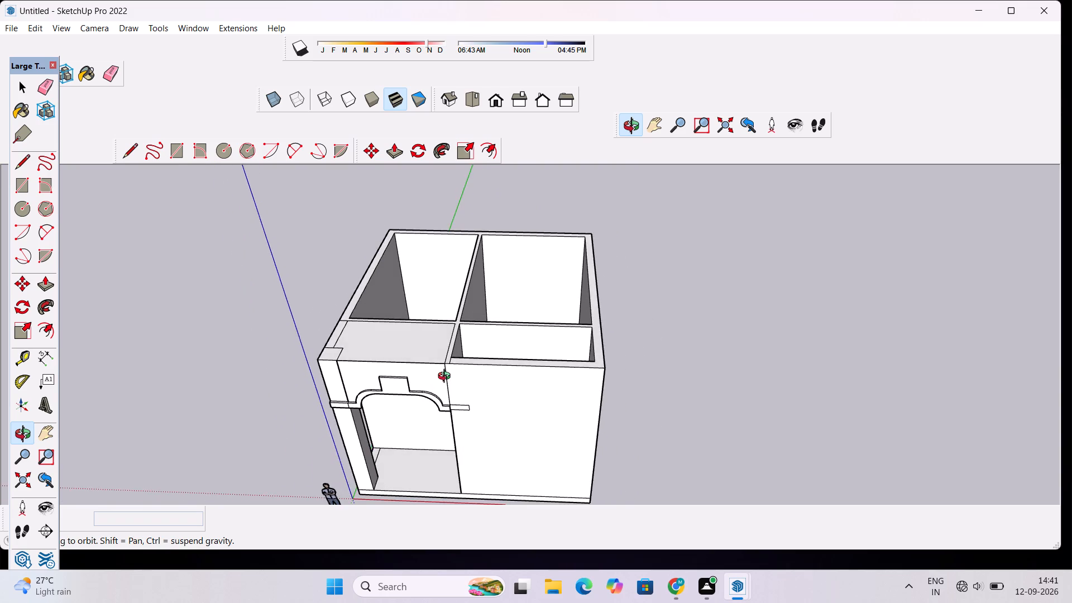
scroll(447, 377, "up", 3)
left_click_drag(446, 379, 441, 400)
key("space")
scroll(438, 387, "up", 3)
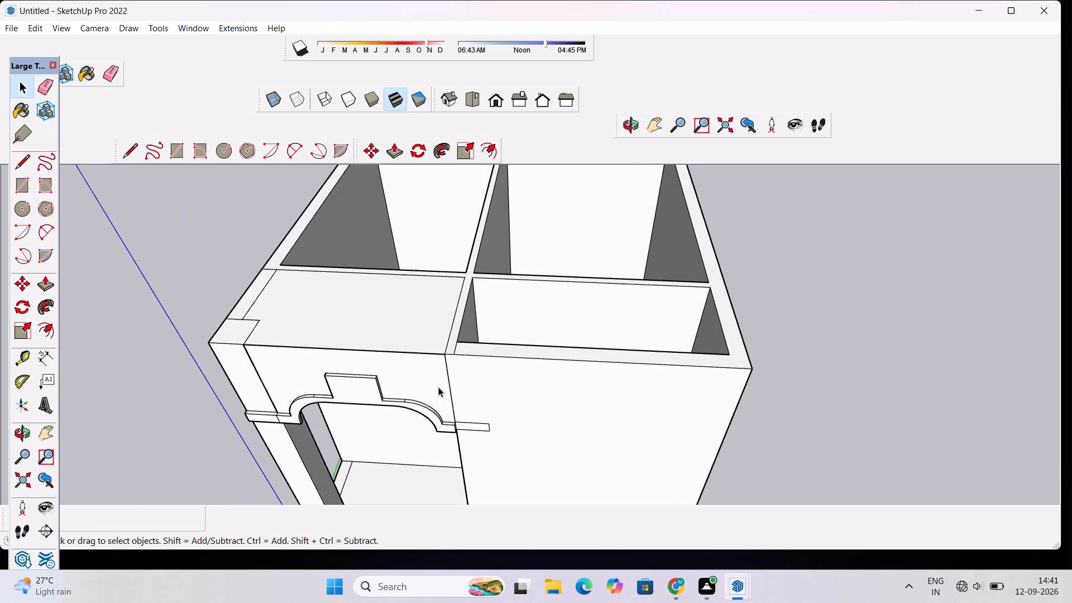
scroll(438, 386, "up", 2)
left_click(540, 343)
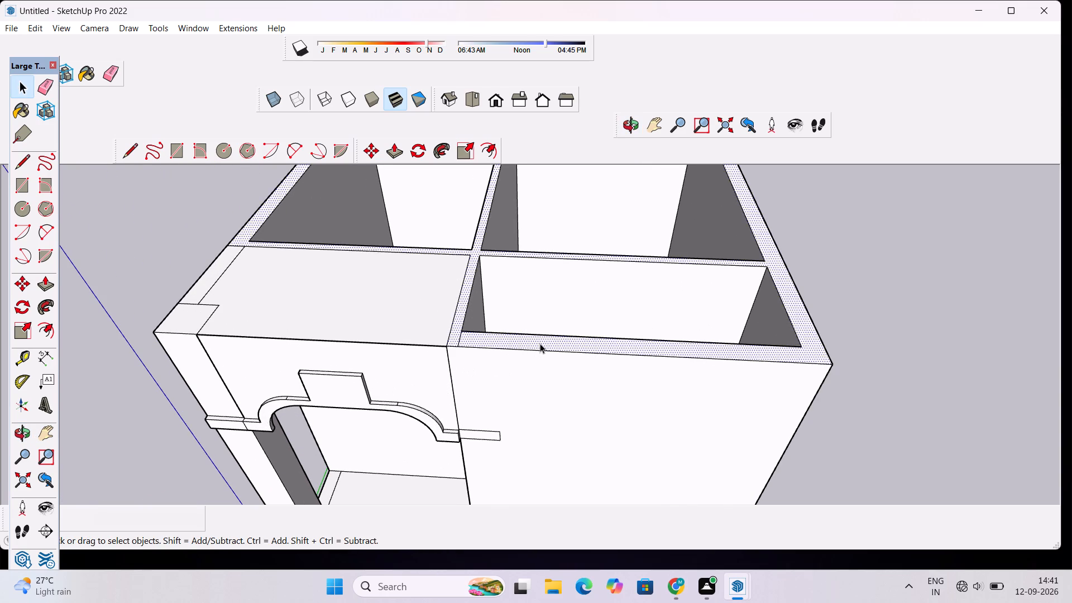
scroll(540, 343, "down", 5)
key("p")
left_click(540, 343)
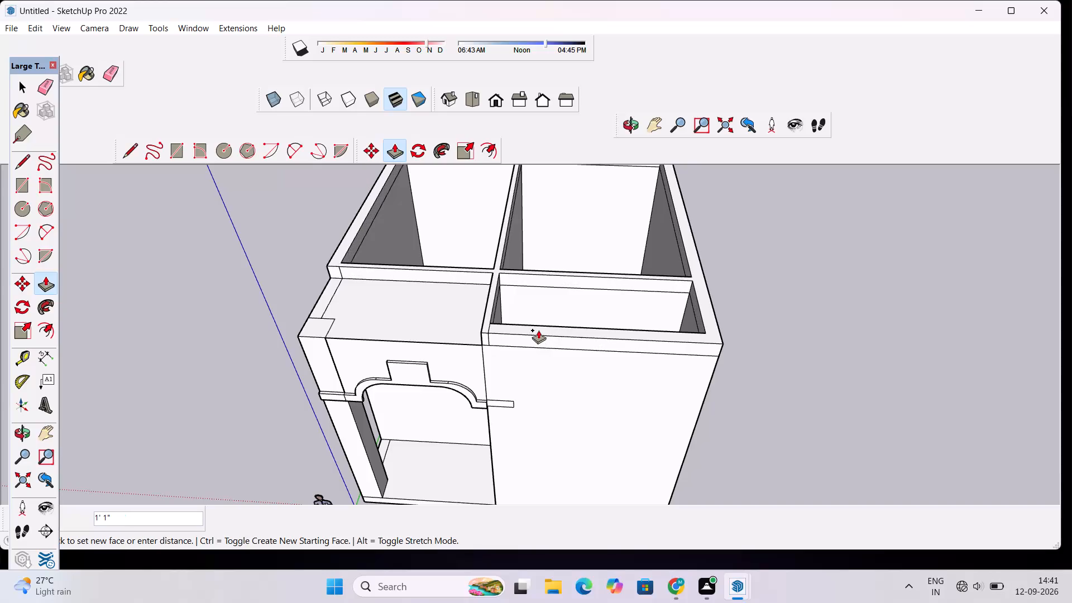
scroll(540, 322, "down", 3)
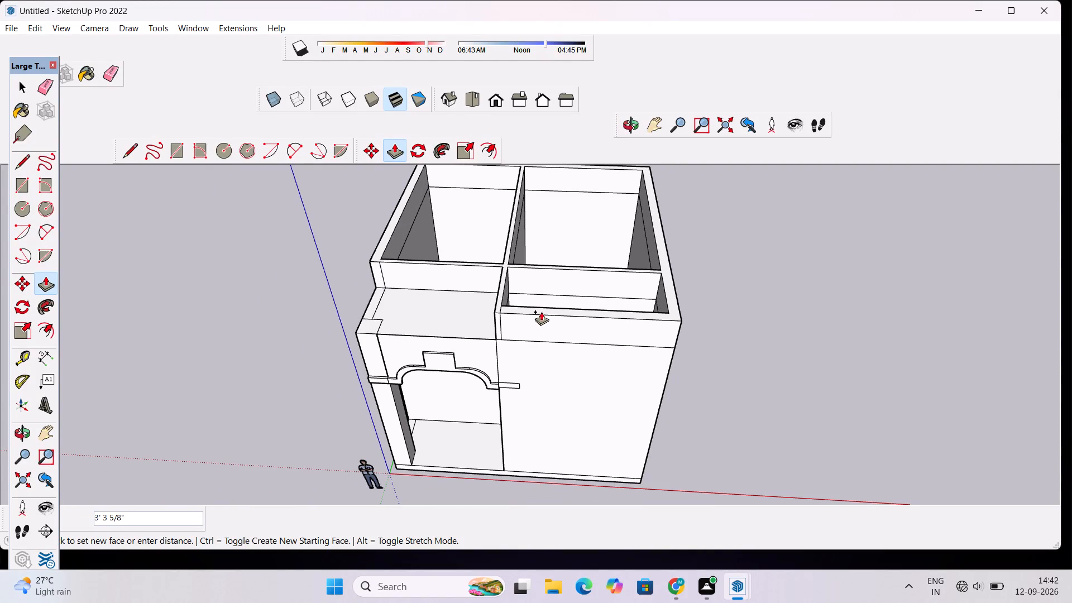
key("3")
key("apostrophe")
key("Return")
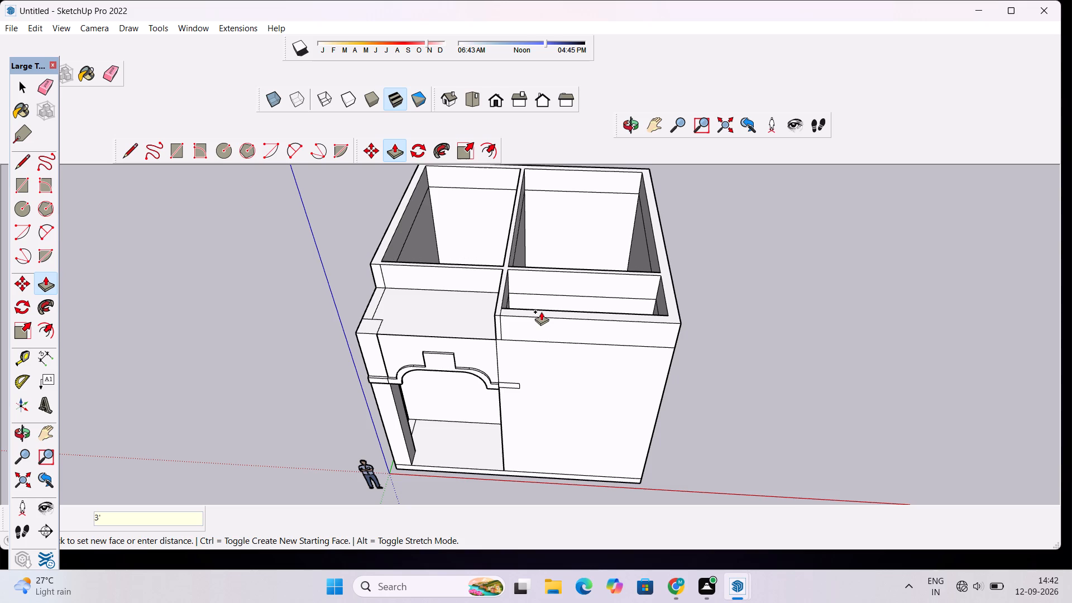
Push/pull the roof face over the front recess and the small corner square beside it up 3', level with the wall tops.
scroll(428, 323, "up", 3)
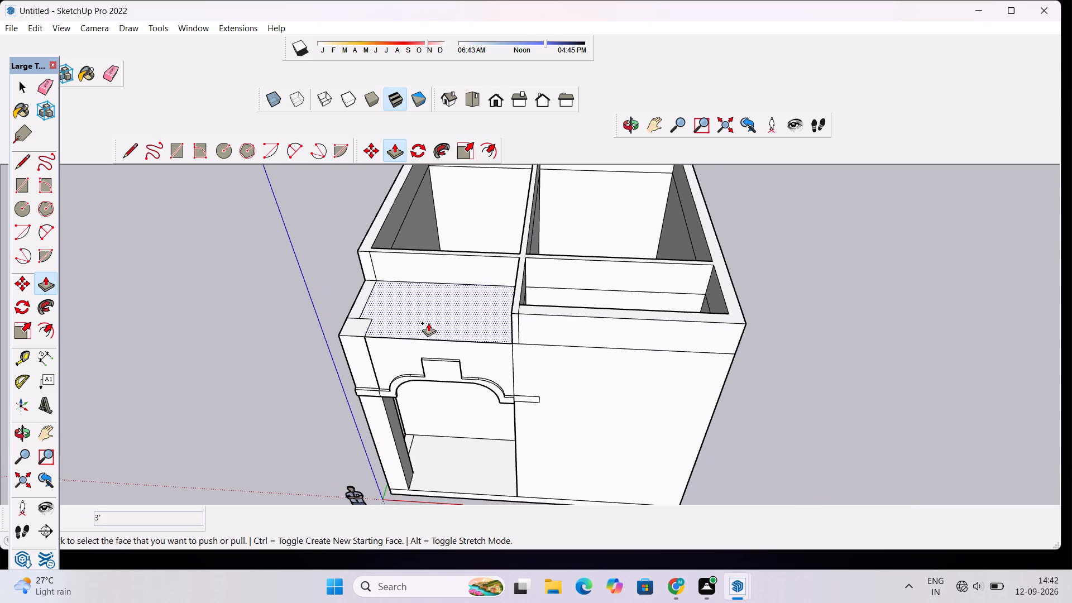
left_click(428, 323)
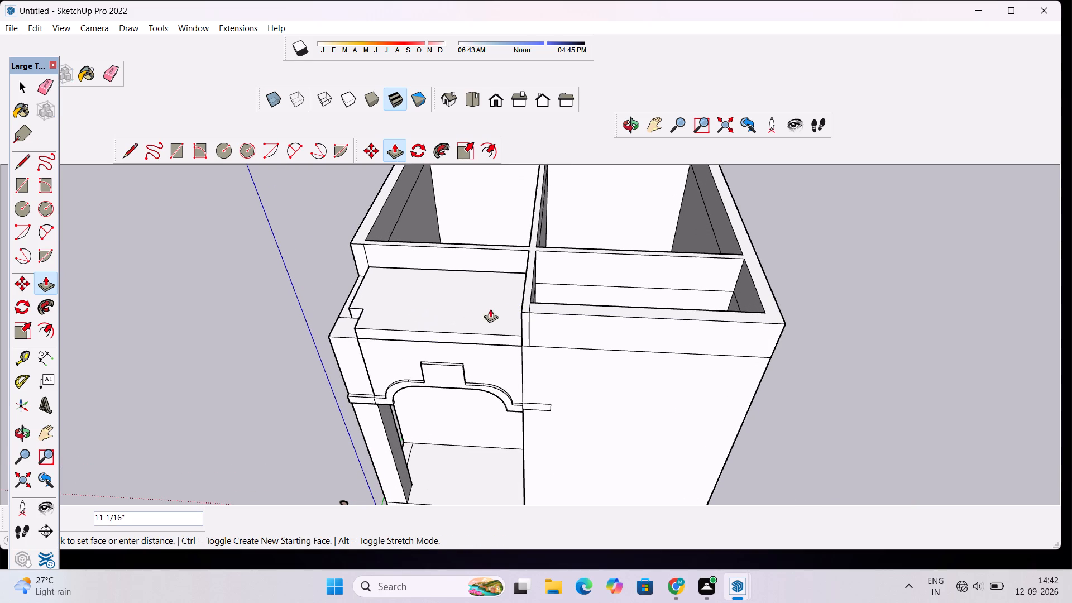
left_click(529, 309)
left_click(338, 321)
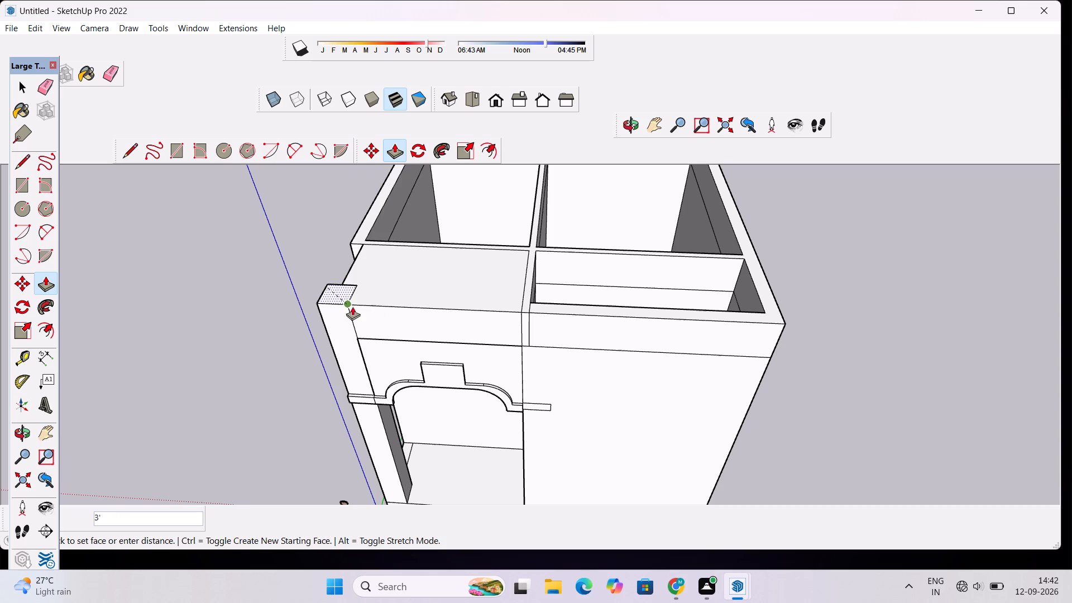
left_click(366, 305)
Push/pull the set-back side face of the raised recess roof outward by 1', flush with the building's side wall.
left_click(630, 128)
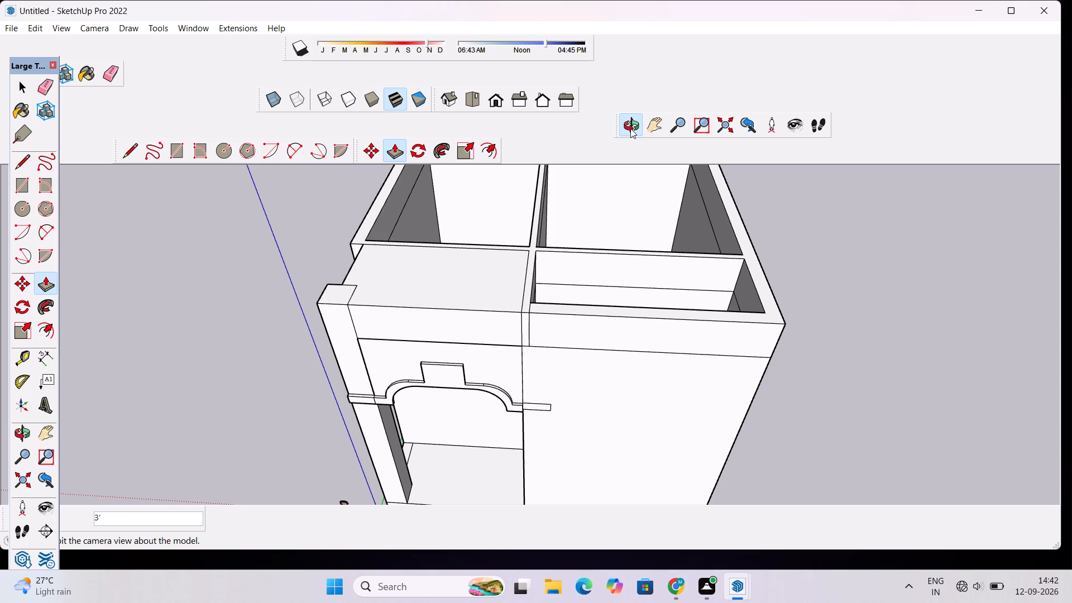
left_click_drag(432, 280, 674, 228)
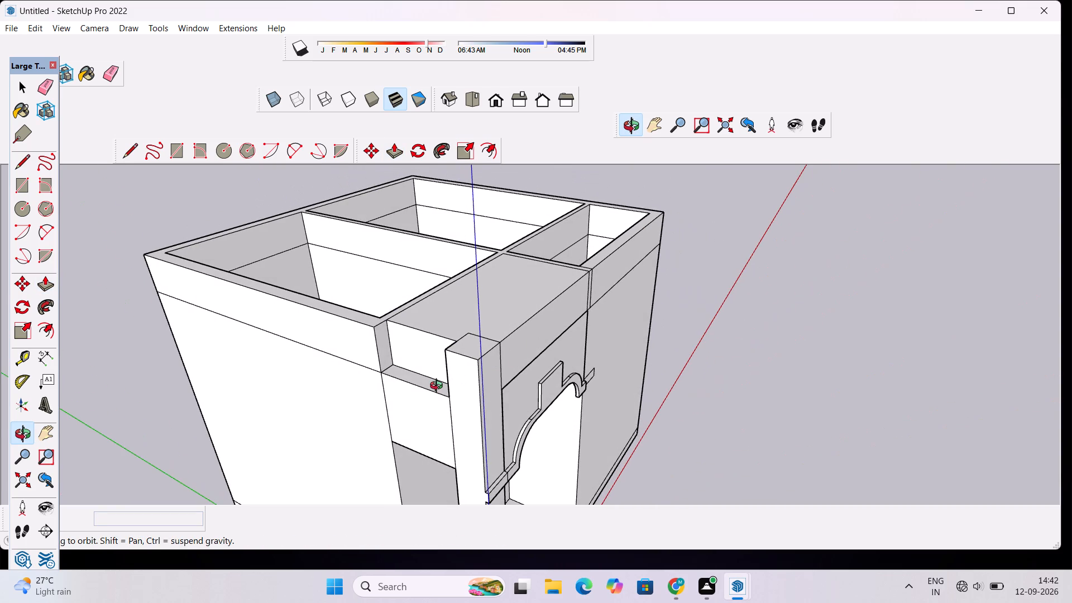
key("p")
left_click(438, 379)
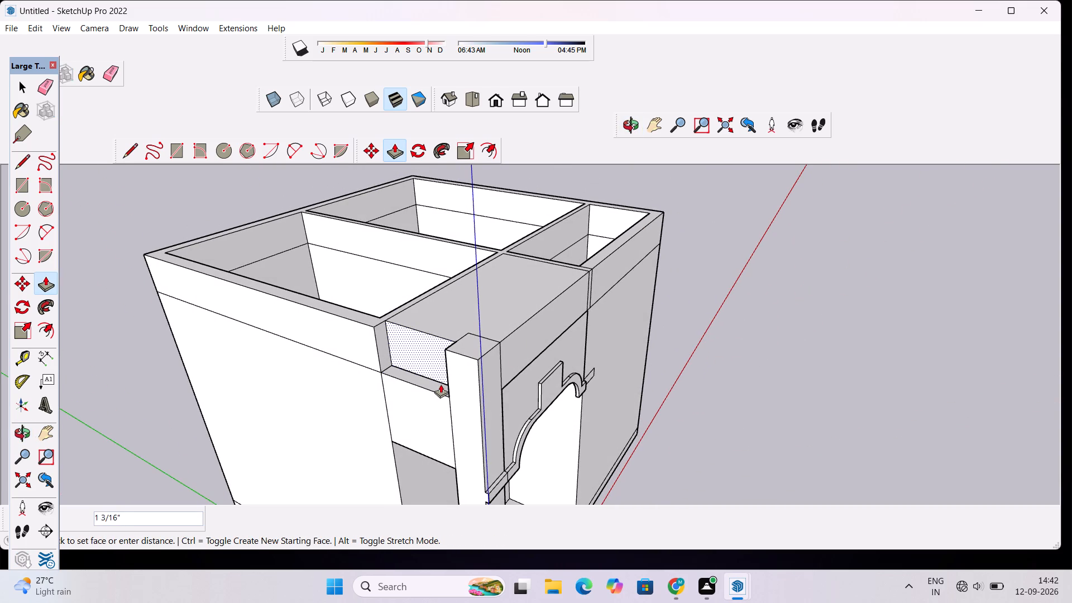
left_click(458, 395)
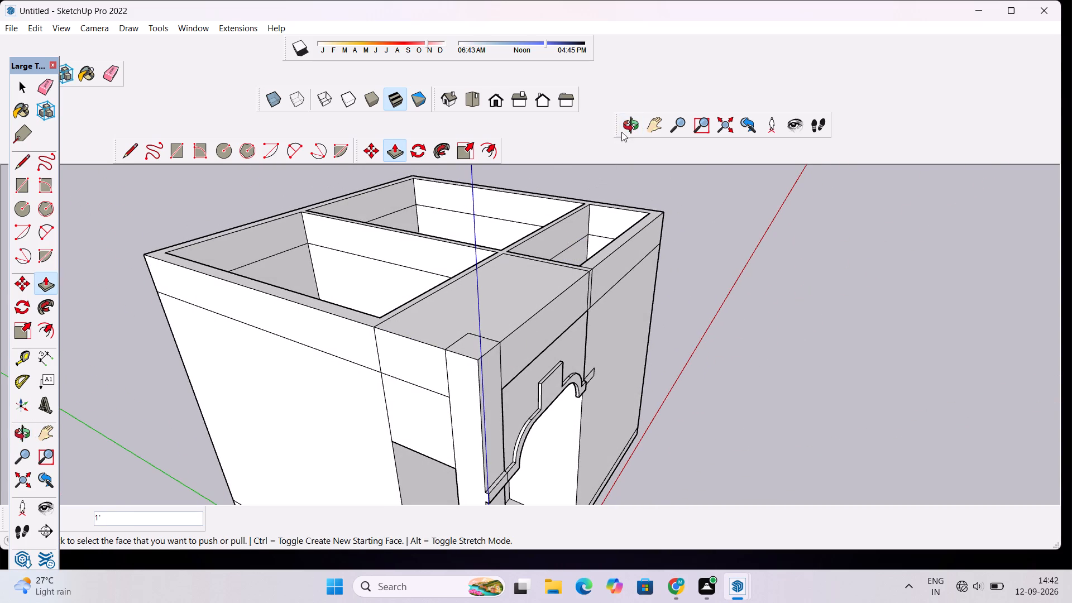
Examine the raised walls, recess roof and open rooms from the front, the sides and above.
left_click(628, 127)
left_click_drag(685, 246, 413, 298)
scroll(411, 298, "down", 7)
left_click_drag(427, 378, 481, 262)
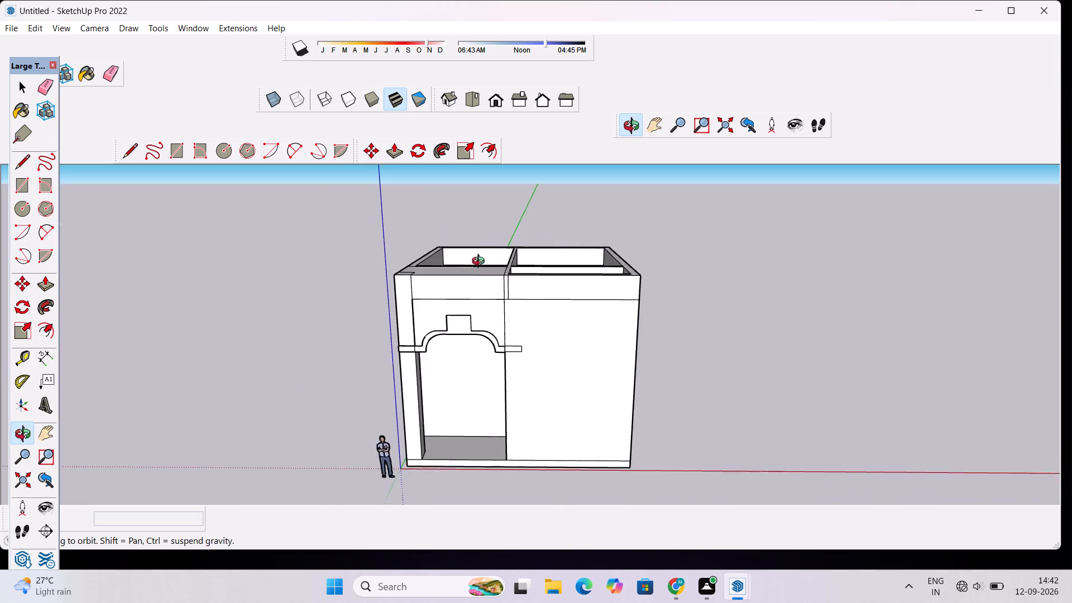
left_click_drag(481, 262, 559, 247)
left_click_drag(616, 253, 384, 418)
scroll(423, 361, "down", 6)
left_click_drag(465, 344, 514, 305)
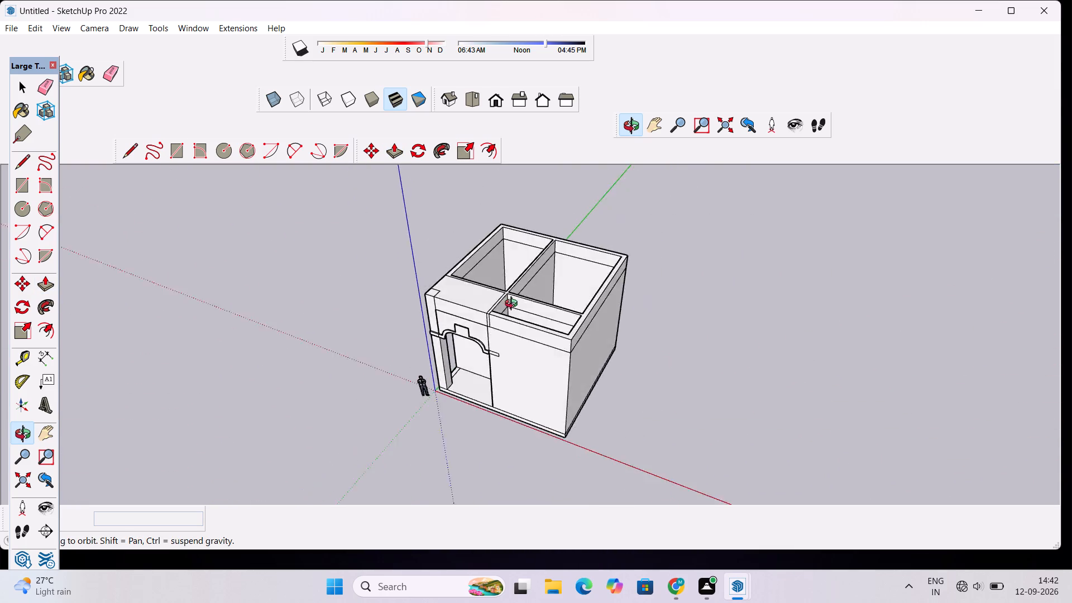
left_click_drag(514, 305, 628, 123)
scroll(574, 256, "up", 3)
left_click_drag(560, 270, 511, 448)
scroll(539, 322, "down", 2)
left_click_drag(533, 302, 511, 445, "shift")
scroll(460, 357, "up", 4)
left_click_drag(445, 374, 478, 395)
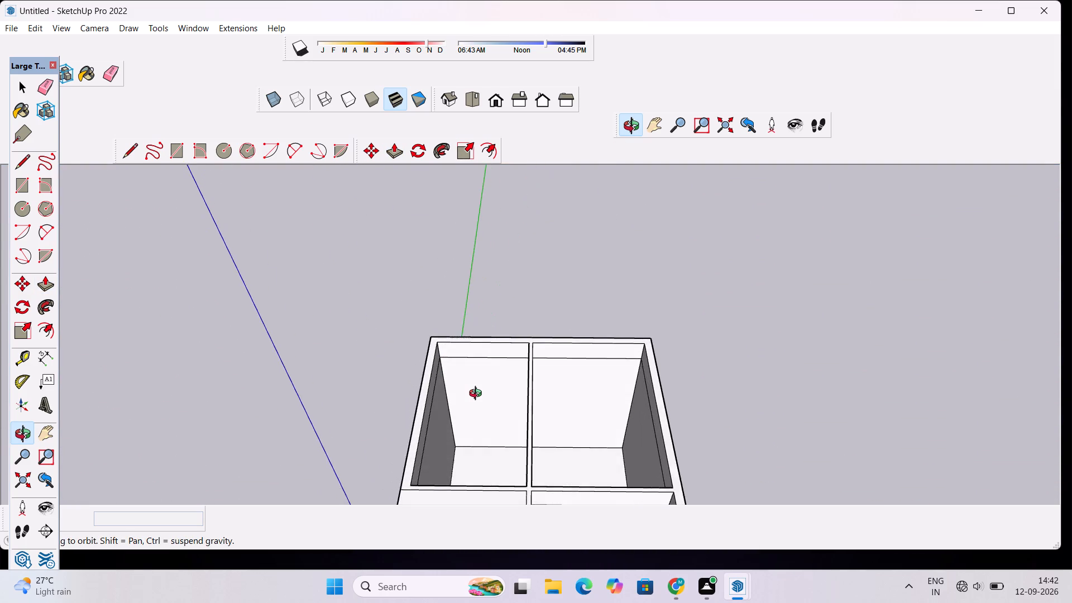
scroll(475, 391, "up", 4)
scroll(471, 361, "down", 5)
scroll(619, 353, "up", 4)
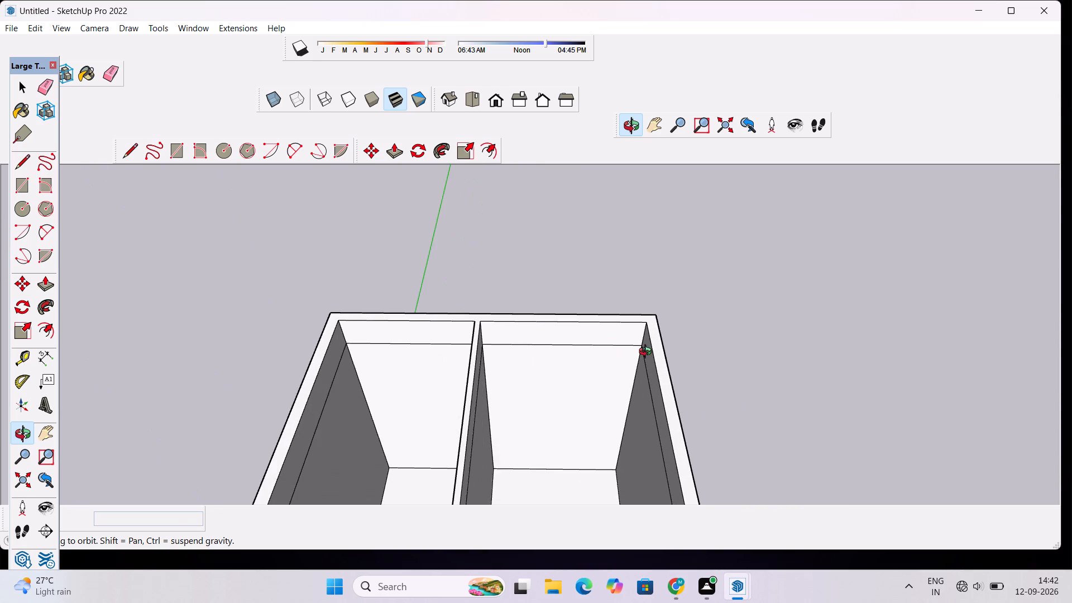
left_click_drag(648, 353, 587, 327)
scroll(528, 347, "up", 2)
scroll(572, 343, "down", 11)
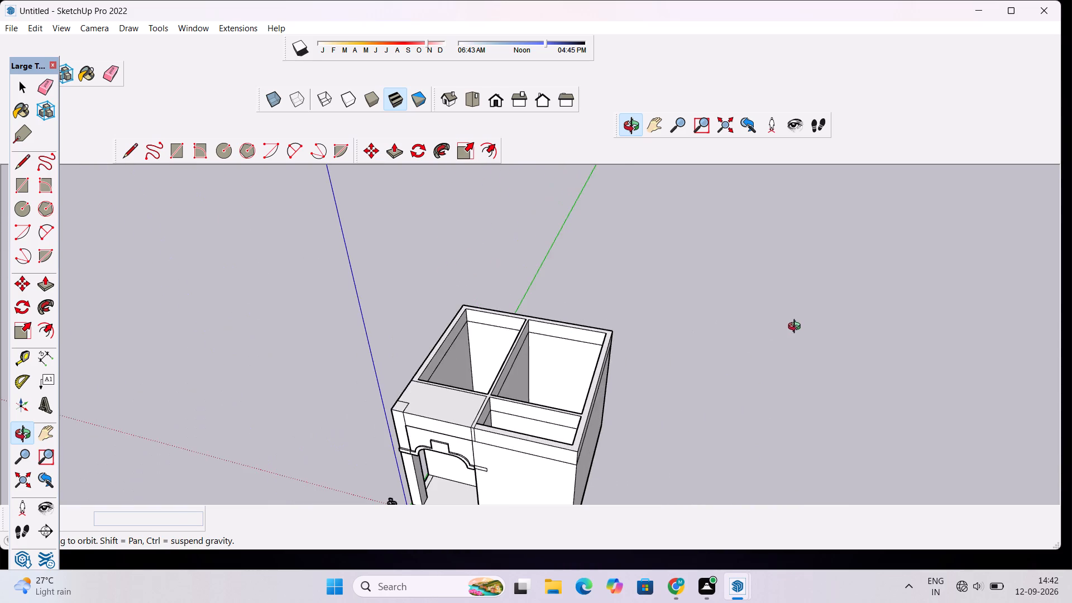
left_click_drag(798, 328, 585, 324)
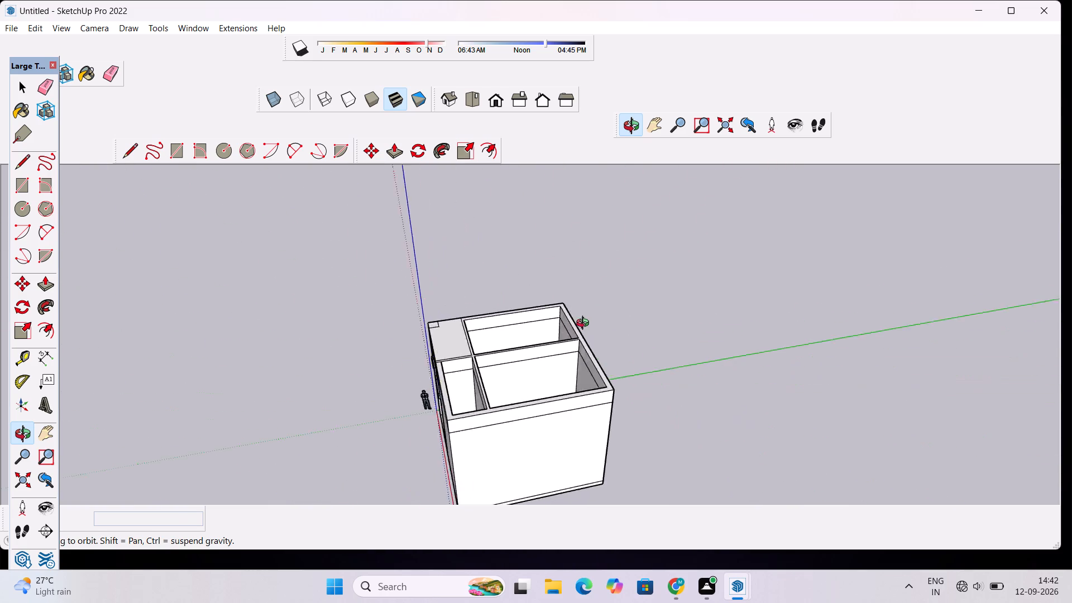
left_click_drag(585, 324, 743, 329)
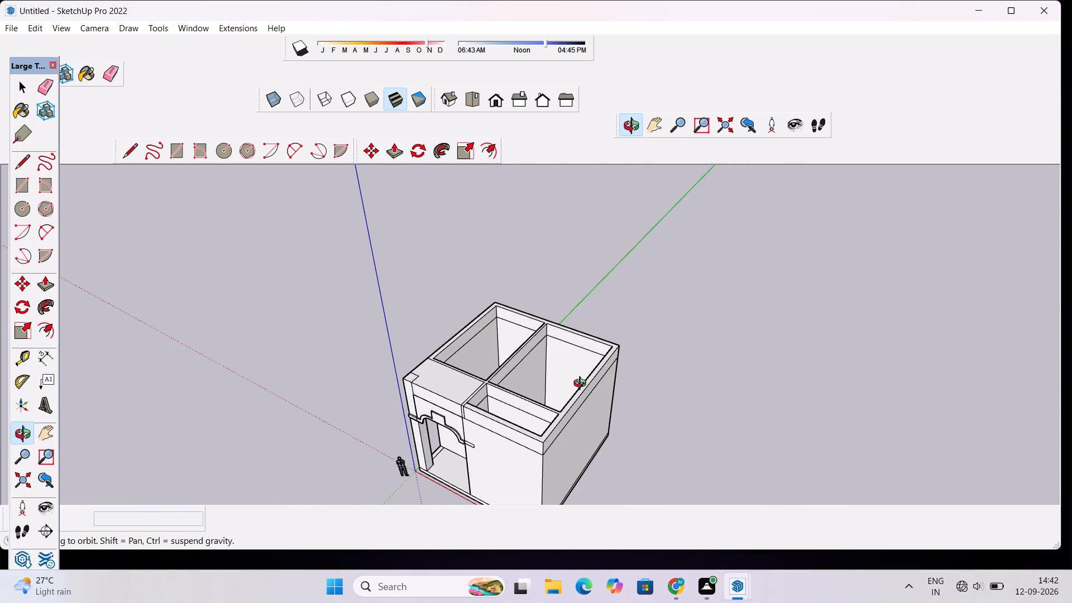
Delete the horizontal seam edge near the top of the back partition inside the small front room.
scroll(568, 394, "up", 4)
left_click_drag(461, 349, 685, 300)
scroll(703, 296, "down", 6)
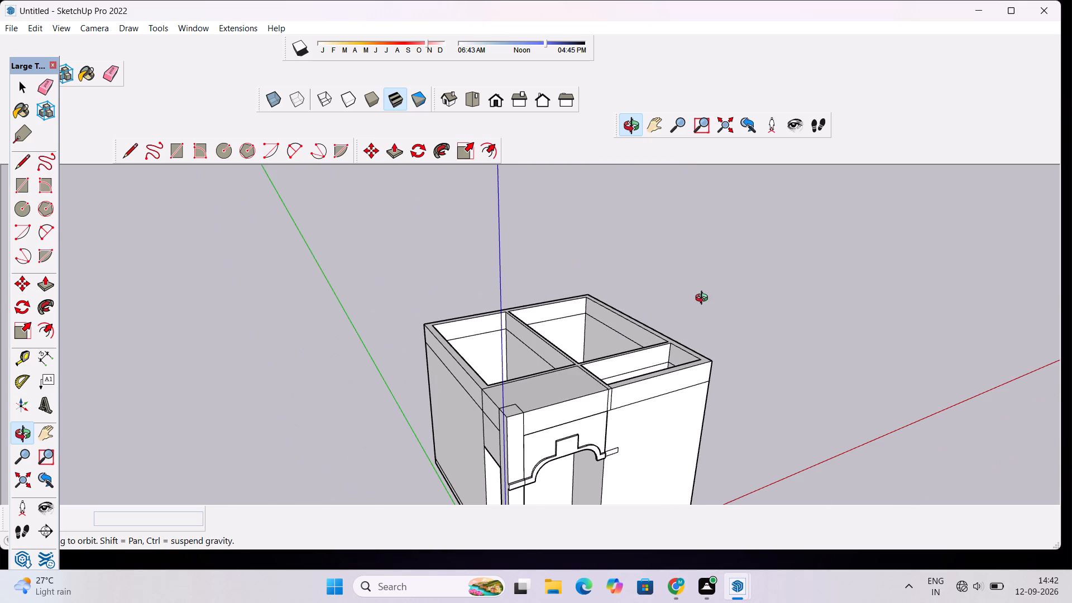
scroll(674, 361, "up", 3)
left_click_drag(675, 359, 671, 502)
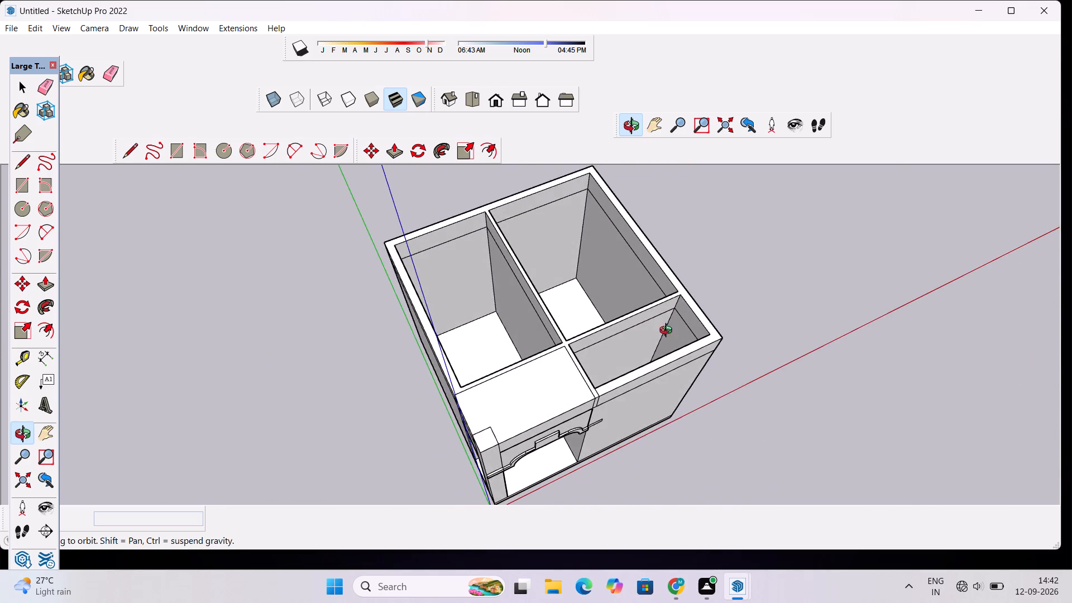
scroll(663, 312, "up", 7)
key("space")
left_click(662, 309)
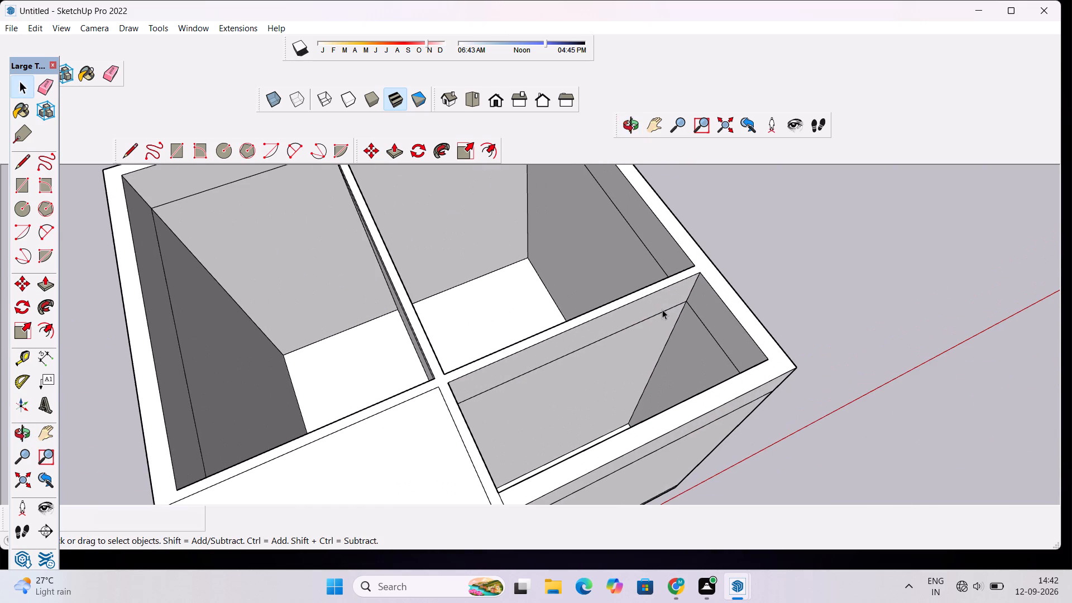
key("Delete")
Examine the building's front, the wall seams in the rooms, and the recess's raised ceiling and arched band from below.
scroll(662, 309, "down", 5)
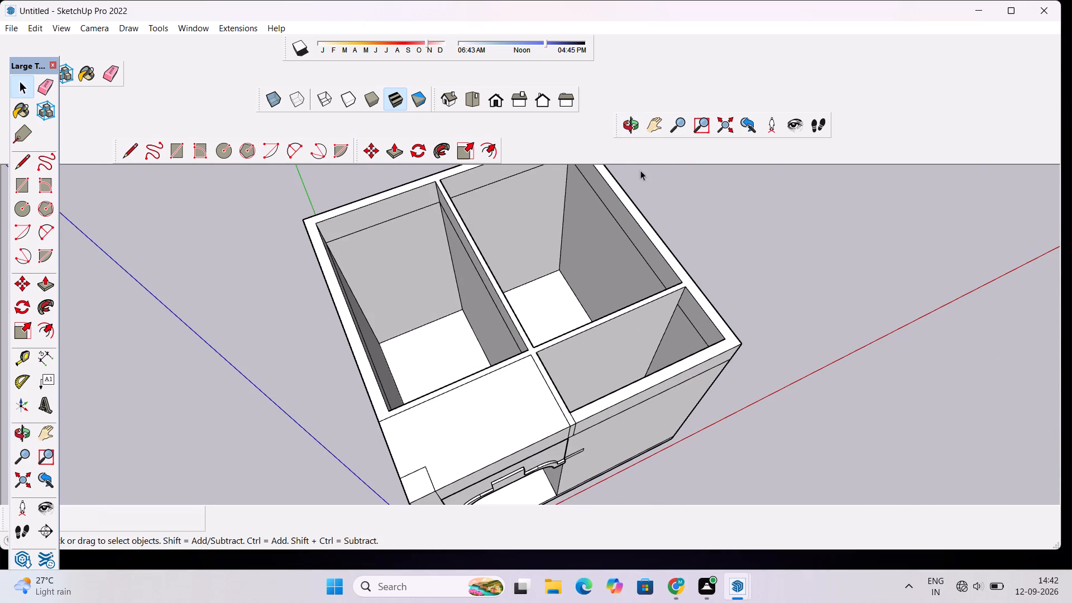
left_click(629, 130)
left_click_drag(658, 383, 611, 231)
scroll(614, 244, "down", 5)
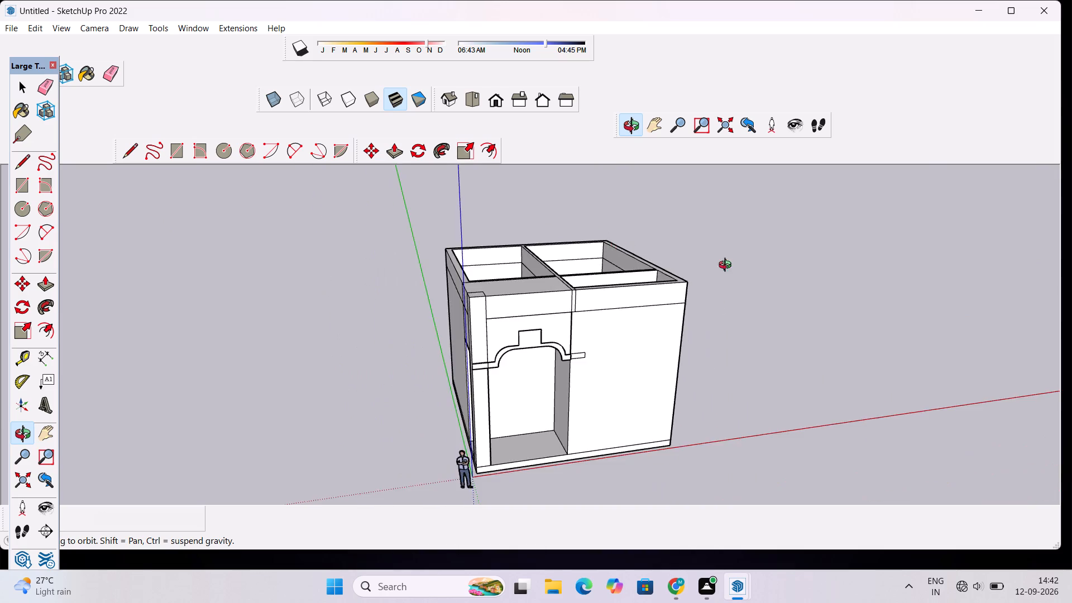
left_click_drag(728, 267, 316, 390)
scroll(639, 400, "up", 4)
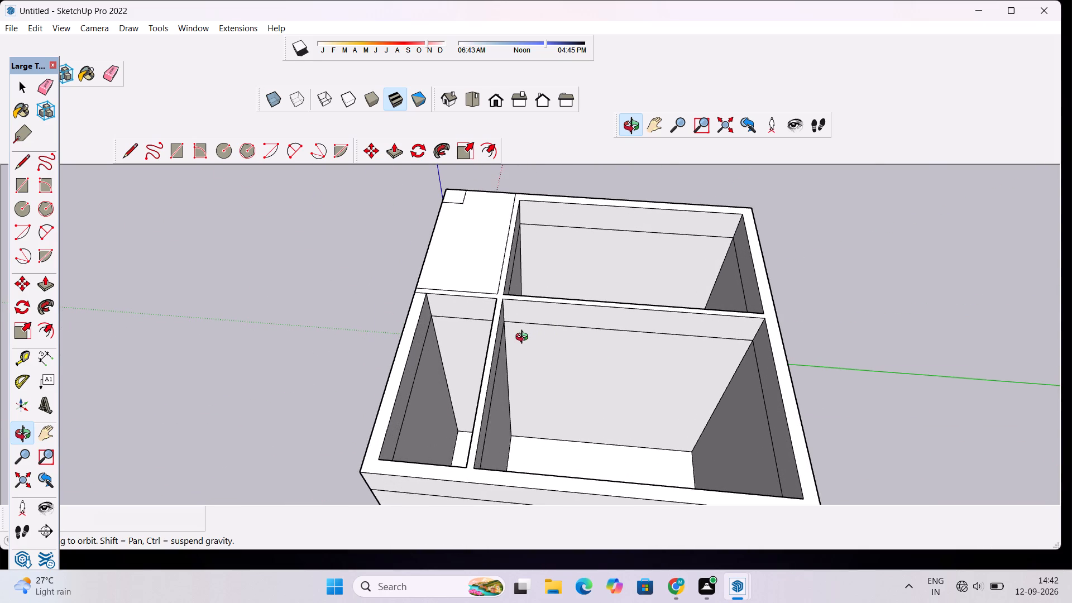
left_click_drag(395, 326, 740, 81)
left_click_drag(575, 338, 598, 190)
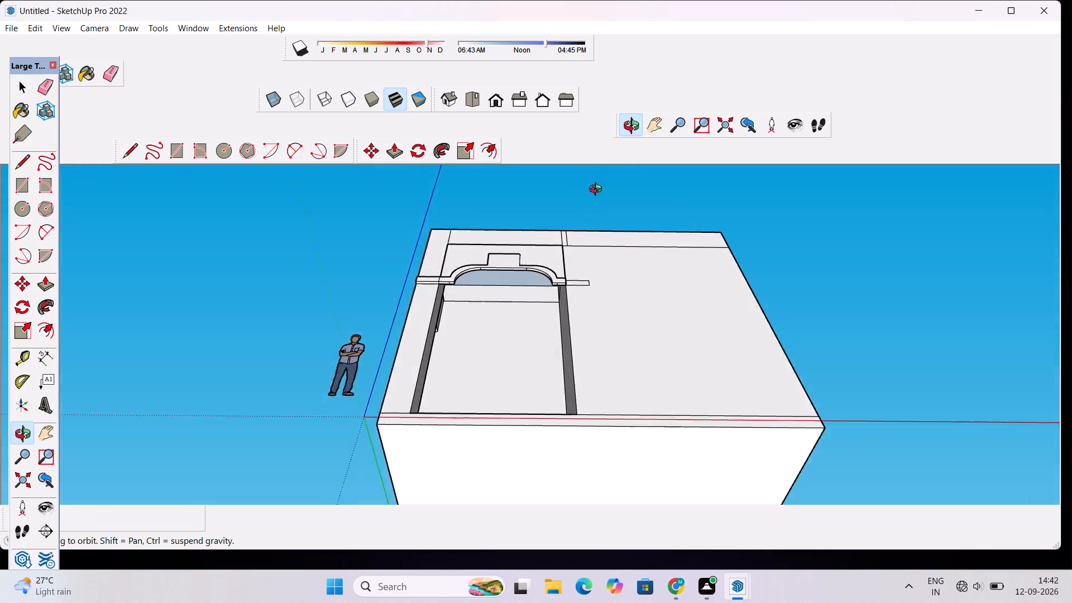
left_click_drag(598, 190, 617, 146)
scroll(540, 264, "up", 4)
scroll(540, 264, "down", 5)
left_click_drag(558, 250, 557, 258)
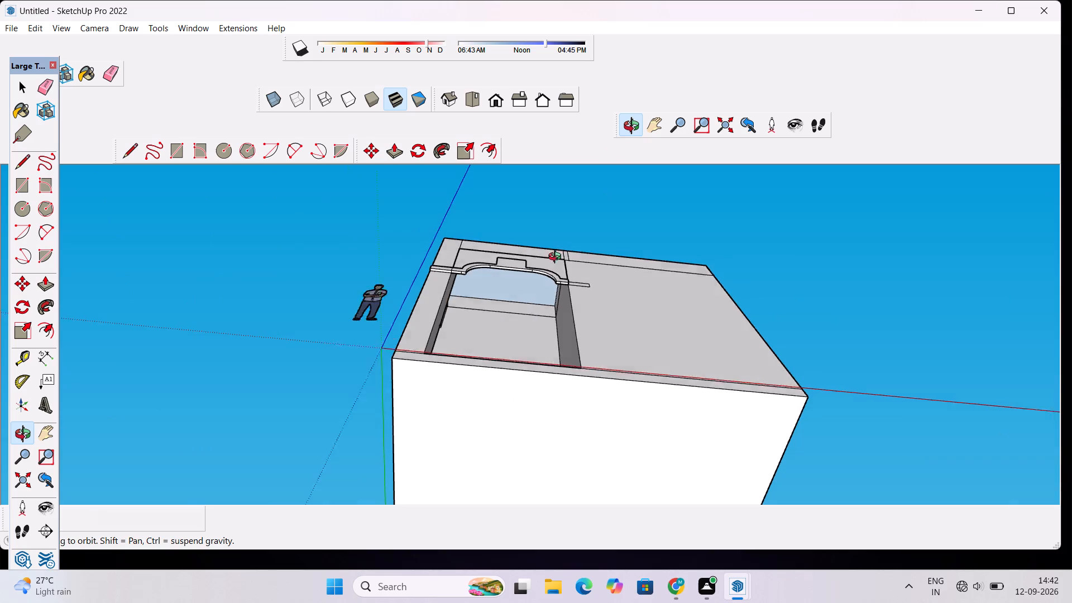
left_click_drag(557, 258, 558, 233)
scroll(543, 270, "up", 13)
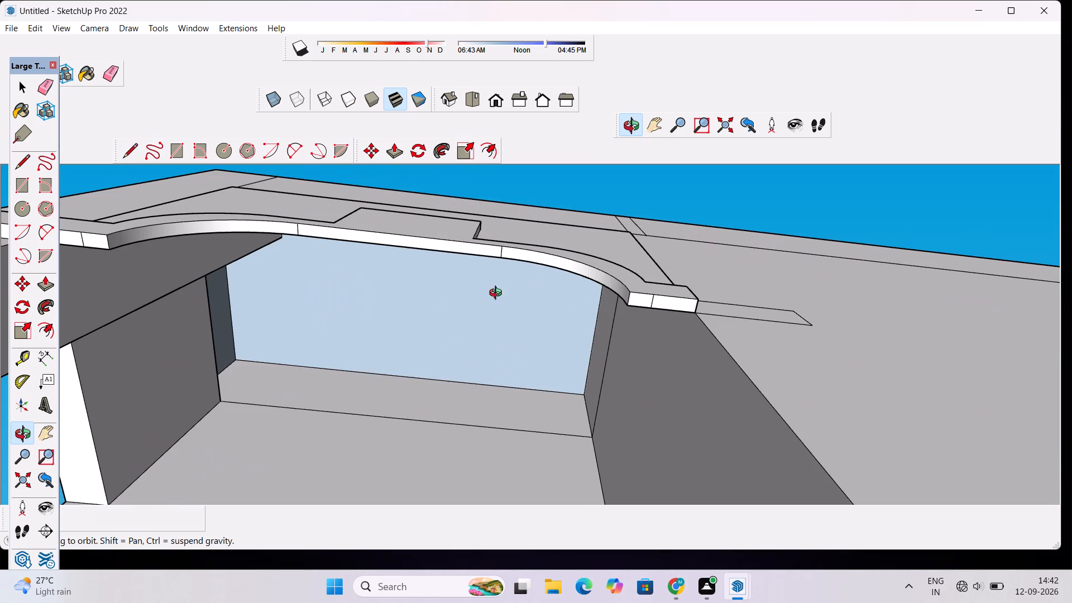
left_click_drag(421, 286, 615, 303)
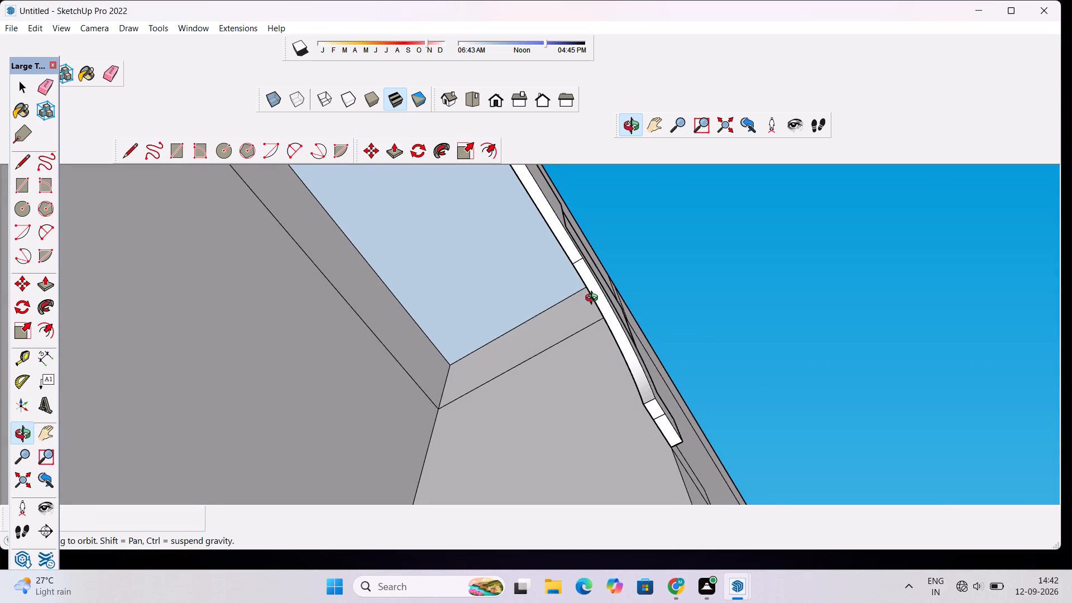
scroll(590, 292, "down", 5)
left_click_drag(591, 283, 568, 320)
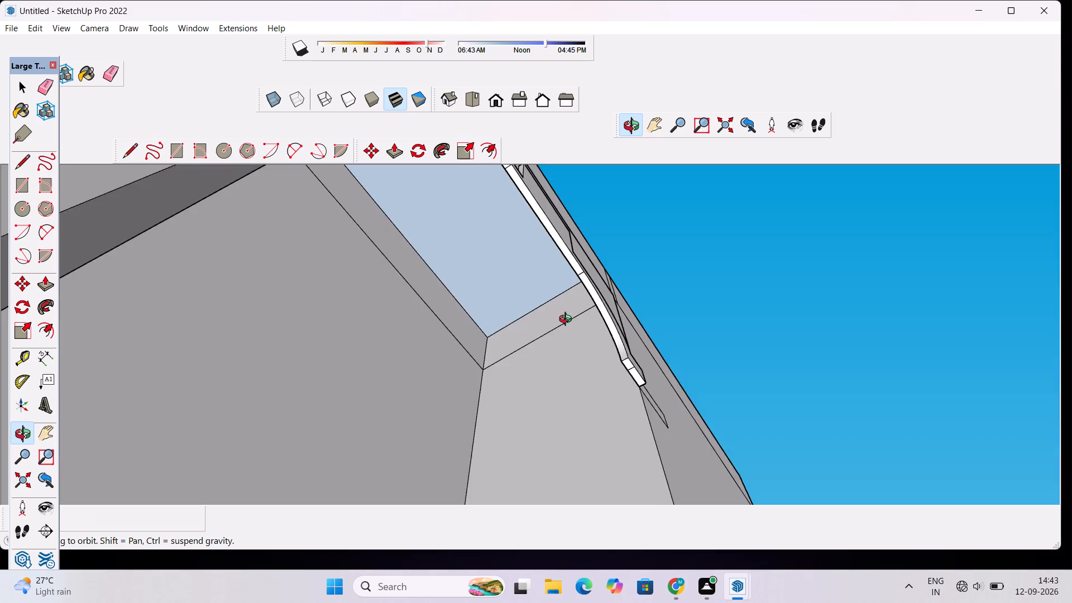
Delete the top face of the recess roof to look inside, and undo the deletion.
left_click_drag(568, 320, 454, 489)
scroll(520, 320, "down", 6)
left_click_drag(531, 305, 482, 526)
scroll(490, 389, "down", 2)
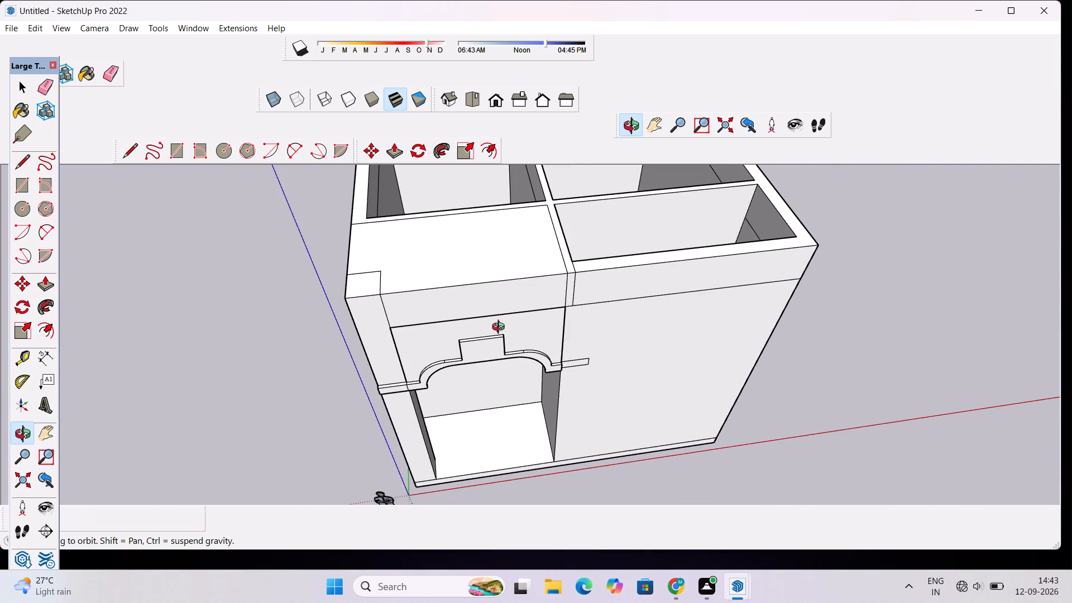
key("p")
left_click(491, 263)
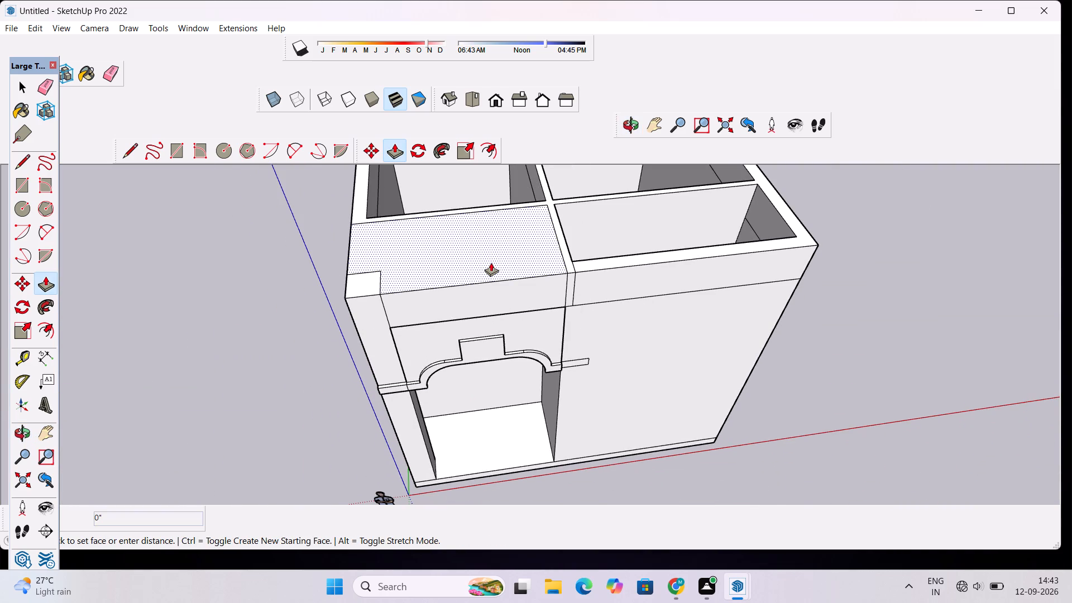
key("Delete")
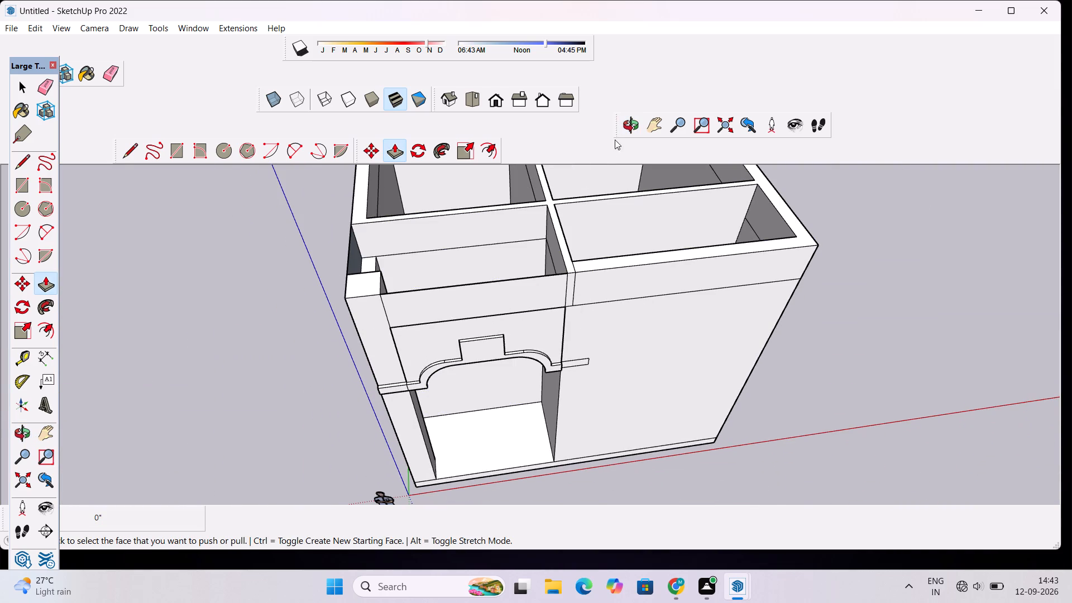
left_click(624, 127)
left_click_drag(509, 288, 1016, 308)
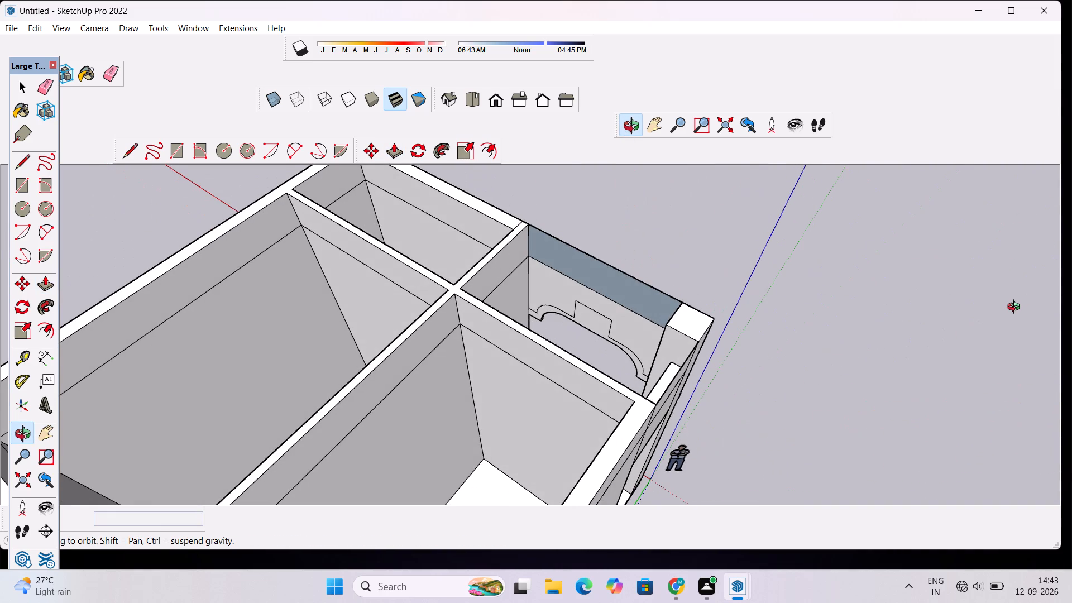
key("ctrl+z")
Push/pull the reversed strip face above the arch wall, inside the recess ceiling, by 2' 1/2" toward the back.
left_click_drag(664, 453, 524, 219)
left_click_drag(543, 336, 563, 208)
scroll(577, 248, "up", 9)
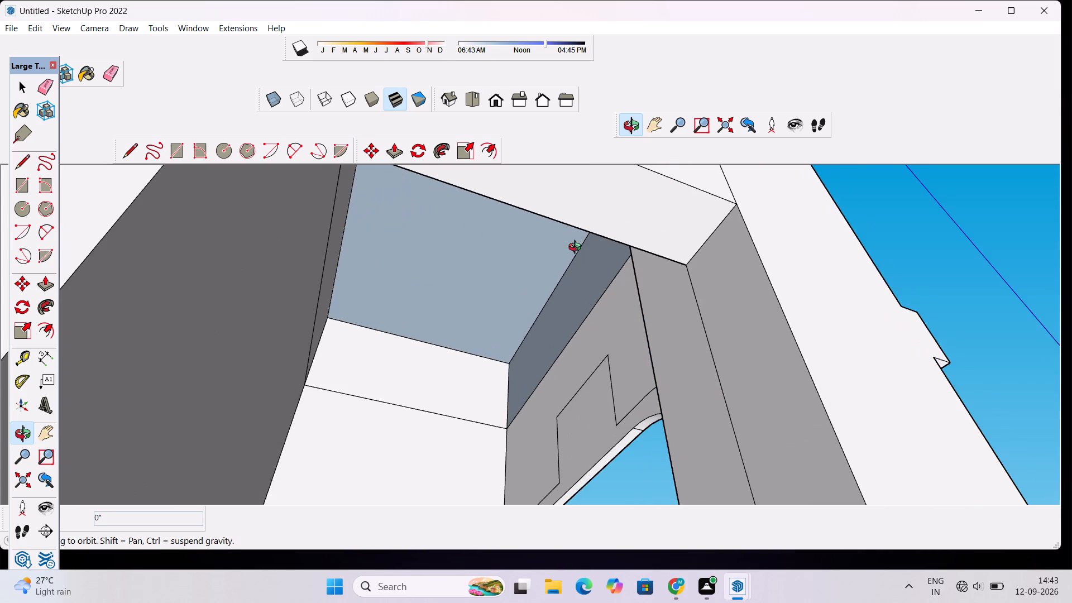
scroll(577, 257, "down", 1)
scroll(547, 287, "up", 4)
left_click_drag(529, 294, 545, 309)
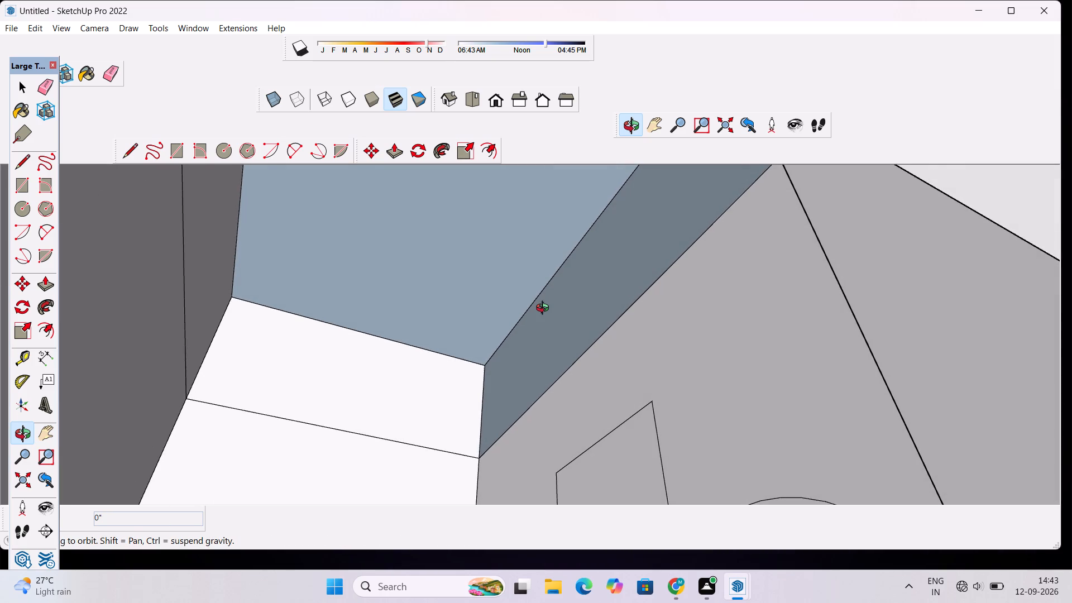
scroll(545, 309, "down", 1)
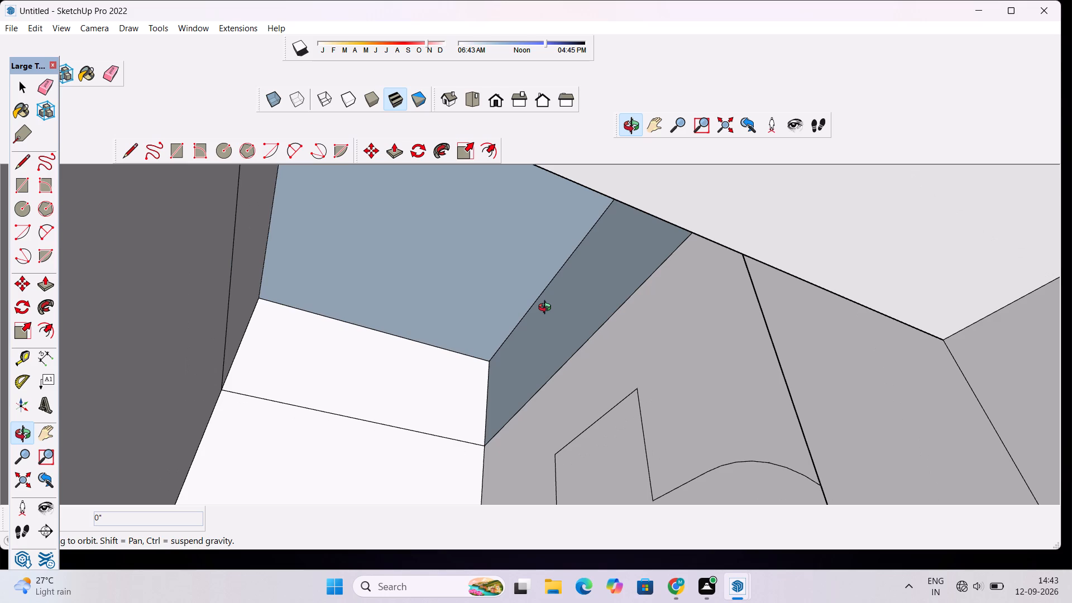
scroll(547, 309, "down", 2)
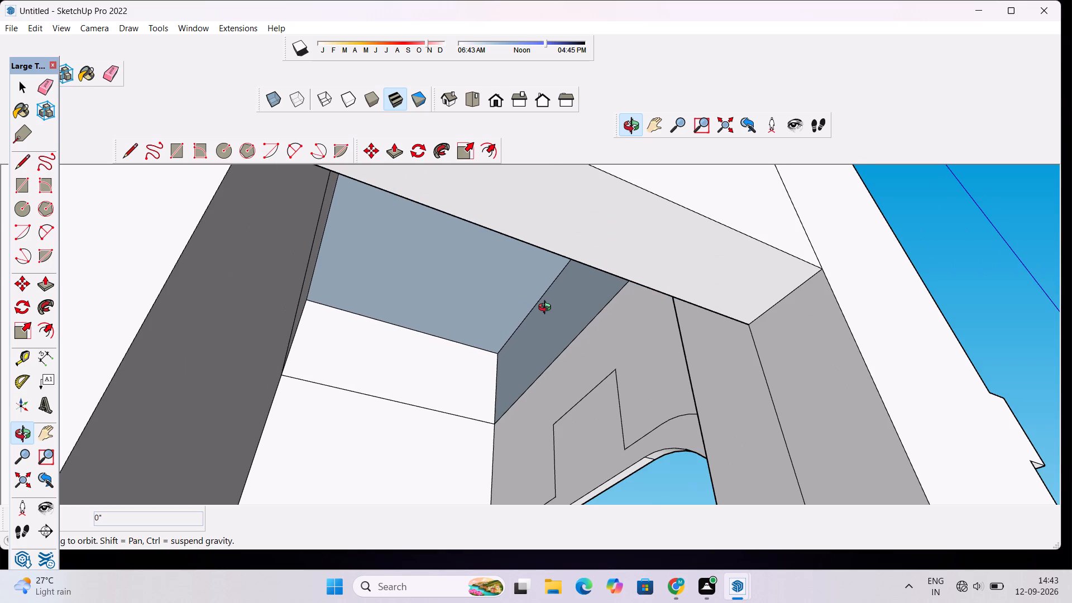
key("space")
left_click(547, 309)
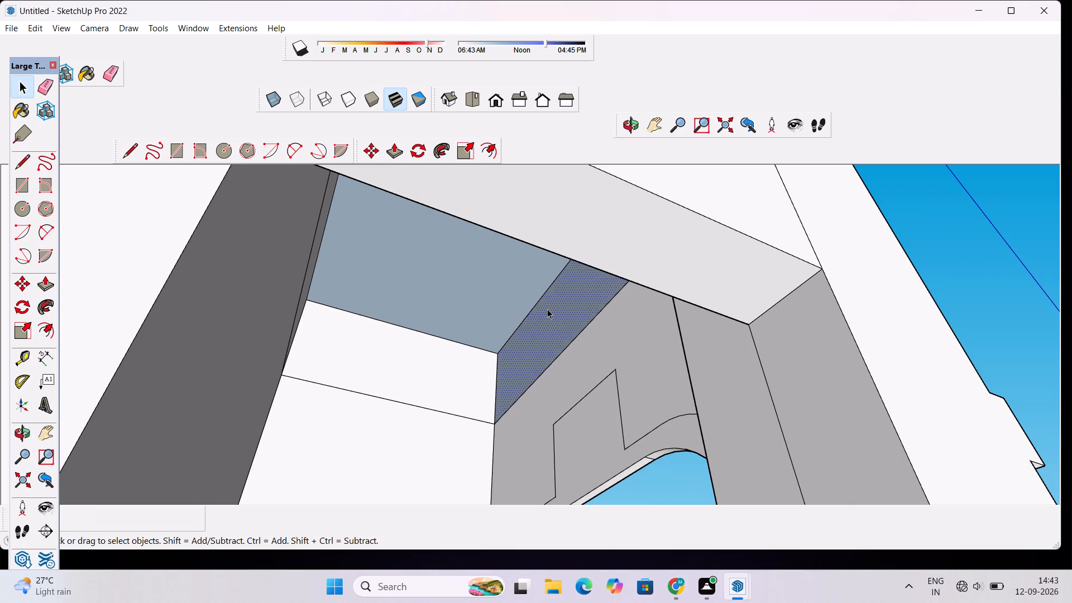
key("p")
left_click(547, 309)
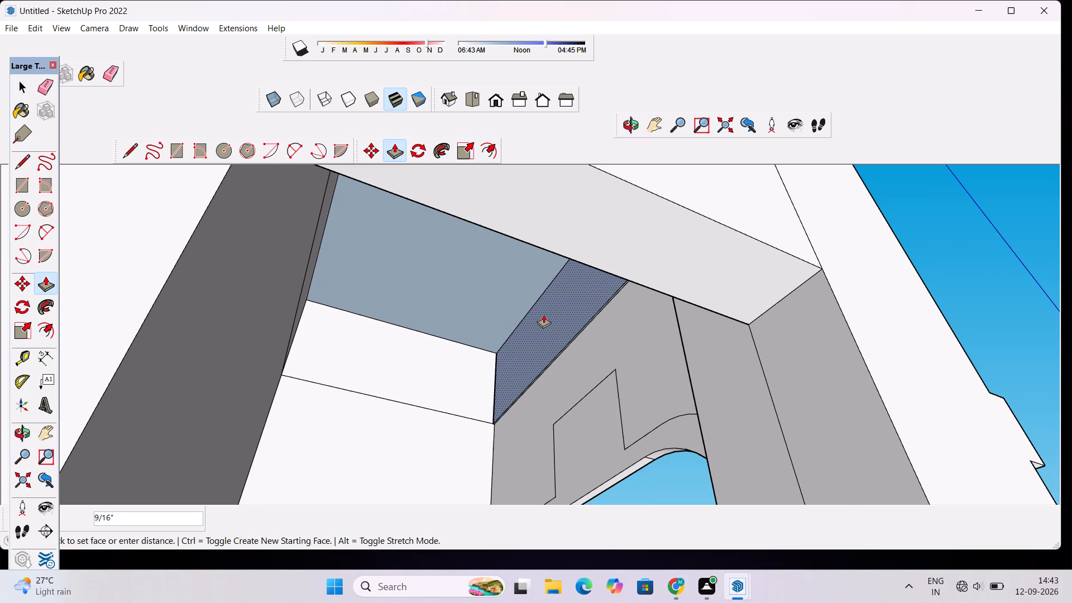
left_click(717, 351)
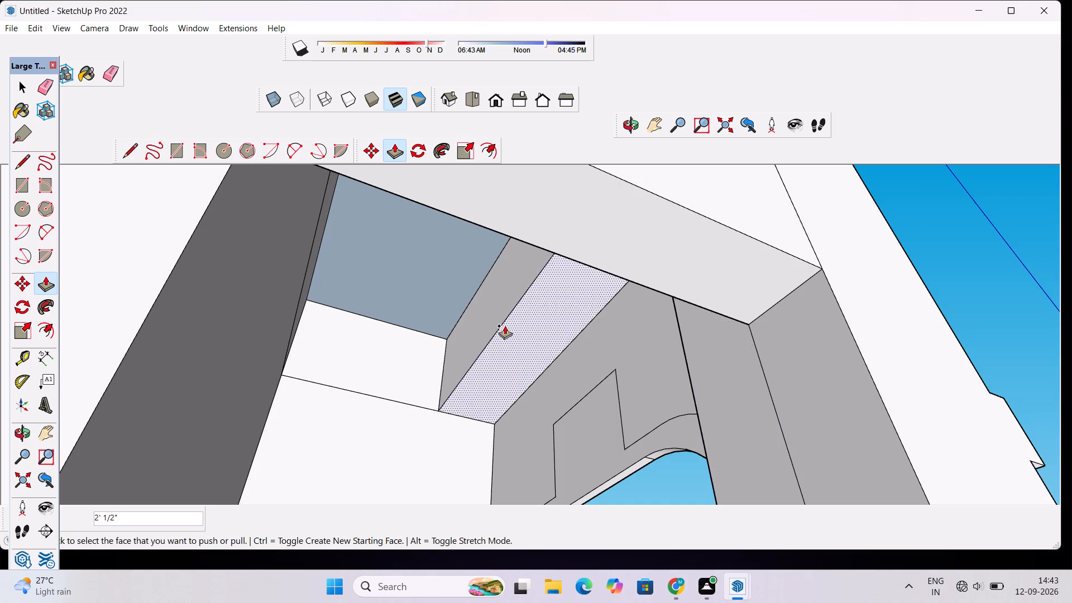
Examine the thickened strip under the recess ceiling from below, through the side opening, and from the building's outer corner.
scroll(505, 323, "down", 9)
left_click(630, 132)
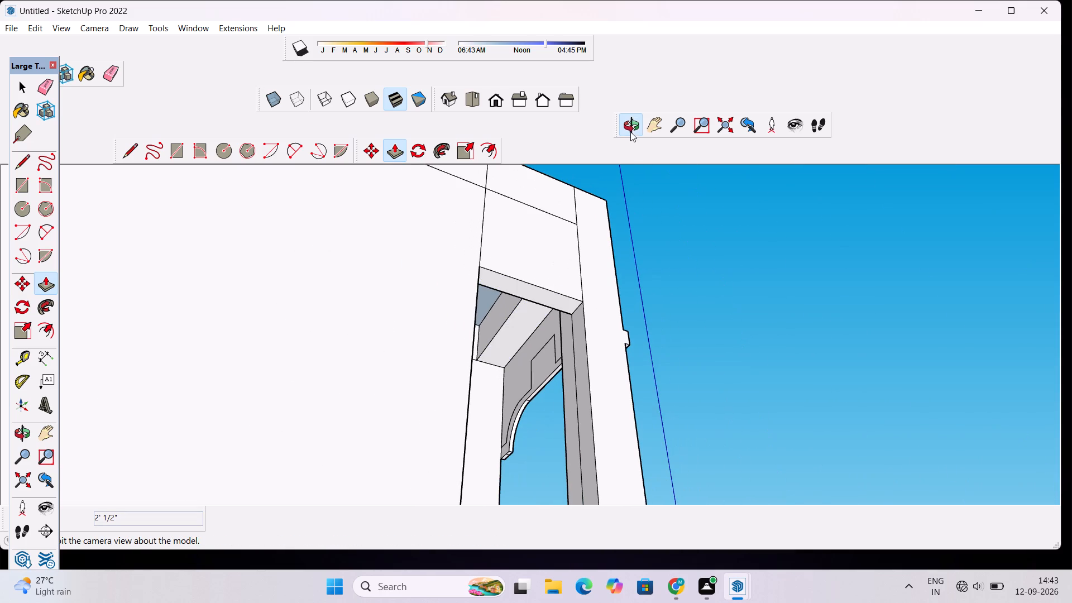
left_click_drag(633, 220, 621, 271)
scroll(619, 272, "down", 10)
scroll(590, 417, "up", 5)
left_click_drag(626, 387, 552, 365)
scroll(538, 334, "up", 5)
left_click_drag(527, 274, 540, 255)
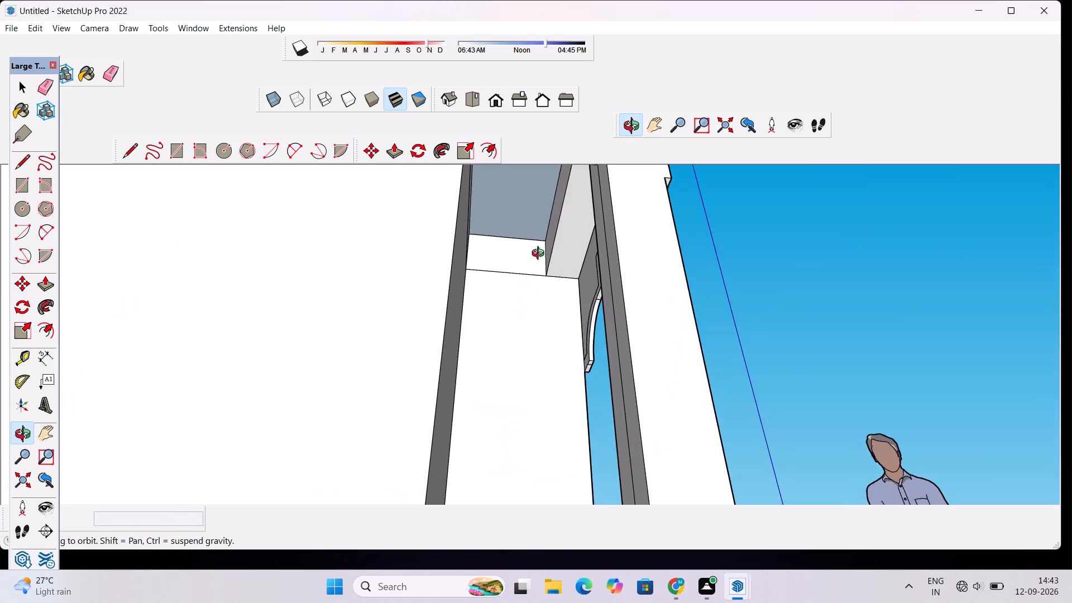
left_click_drag(540, 255, 537, 233)
scroll(533, 236, "down", 2)
scroll(533, 247, "up", 1)
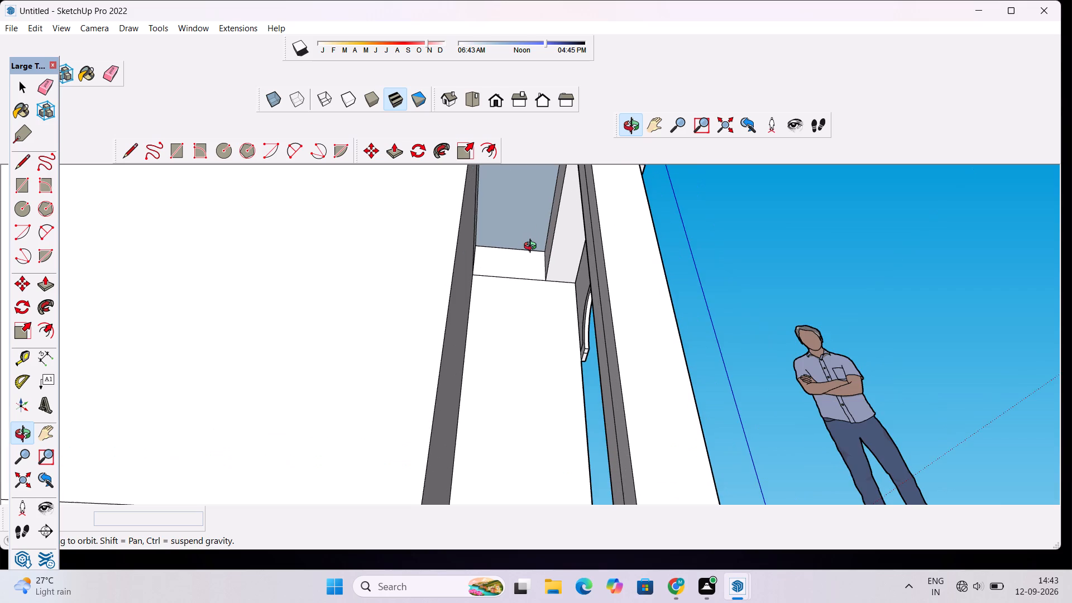
left_click_drag(538, 260, 536, 305)
scroll(537, 289, "down", 2)
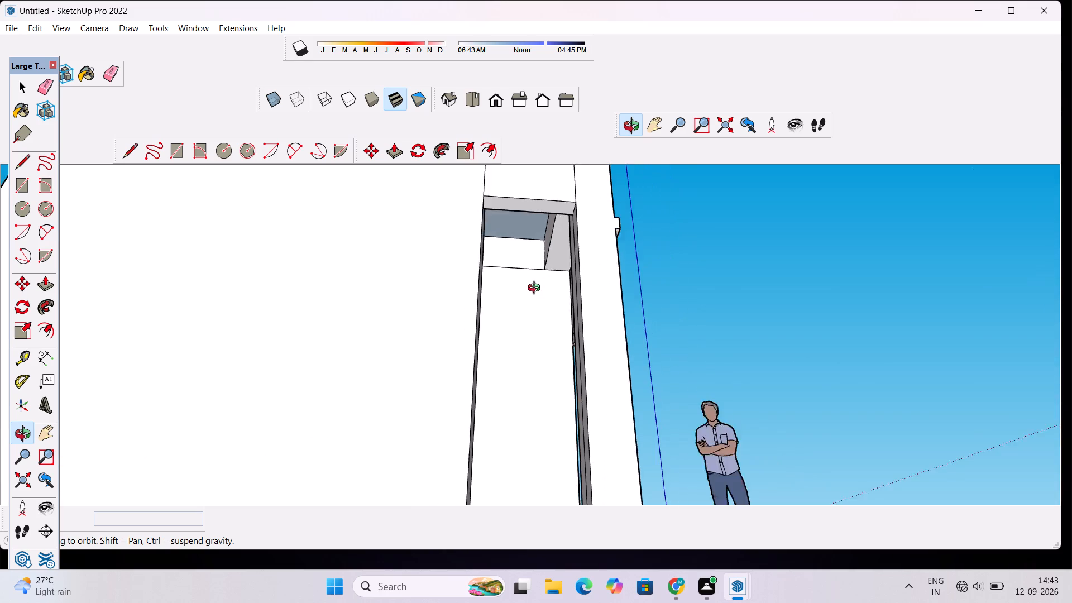
scroll(537, 289, "down", 1)
left_click_drag(533, 302, 342, 440)
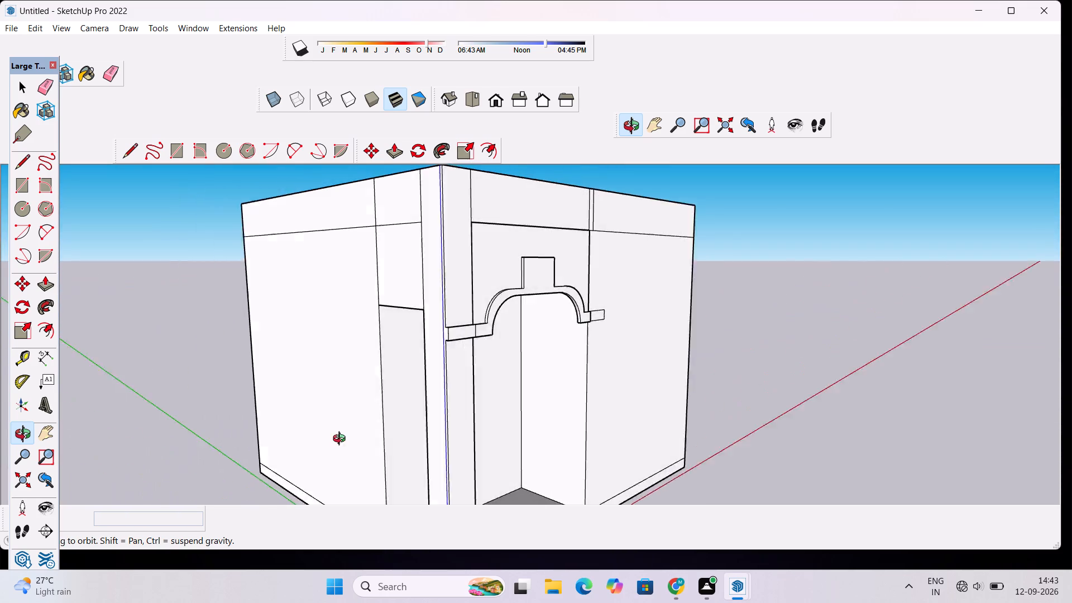
left_click_drag(342, 440, 267, 407)
Examine the building's front, the recess roof and the open rooms from the front and above.
scroll(585, 284, "down", 5)
left_click_drag(654, 259, 527, 447)
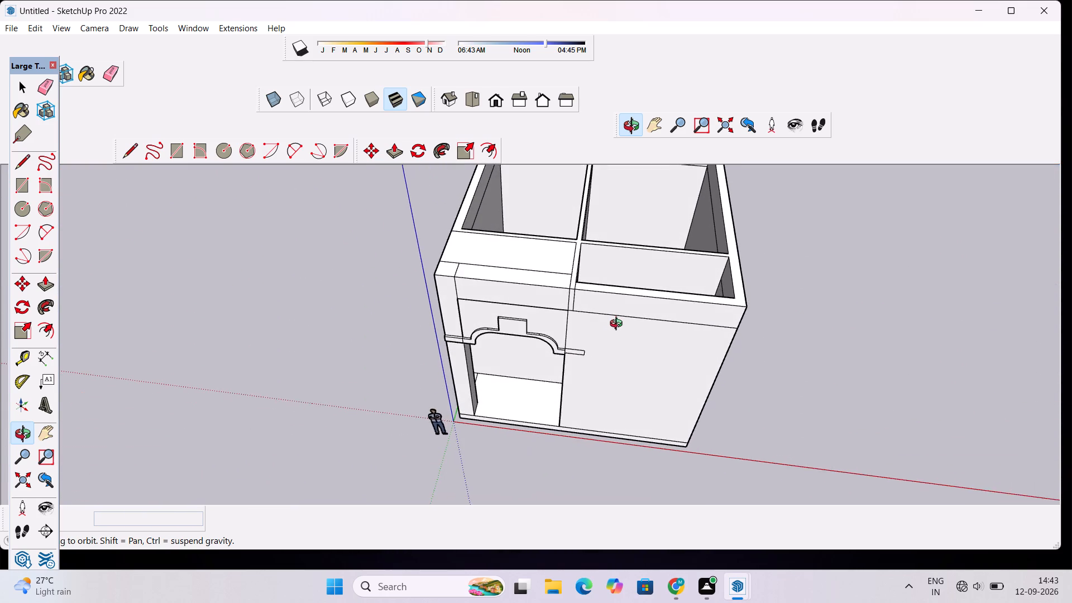
scroll(623, 320, "up", 1)
left_click(583, 365)
left_click_drag(583, 376, 599, 359)
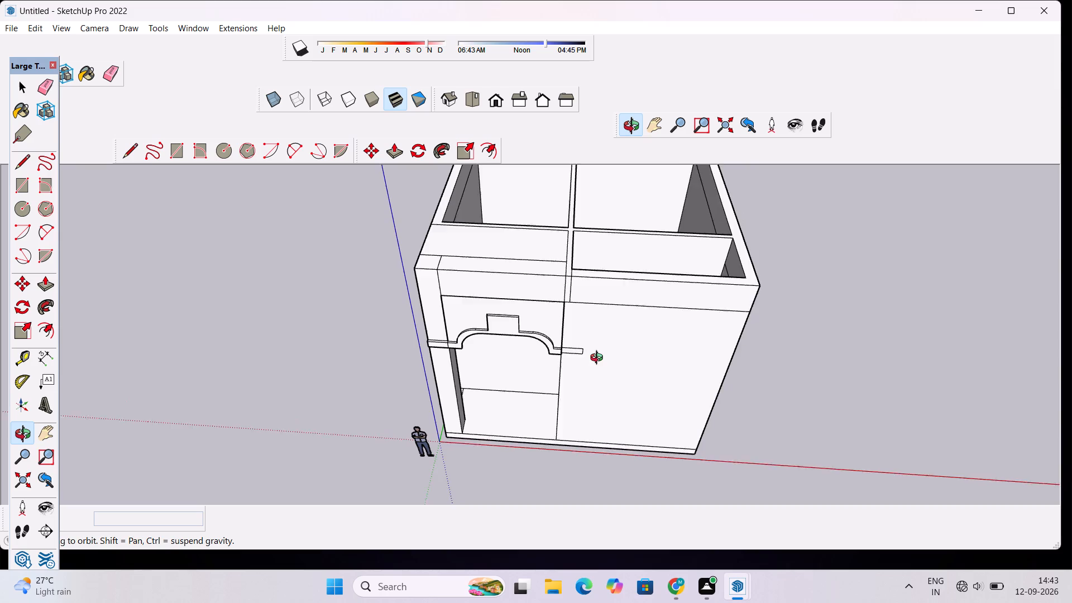
left_click_drag(599, 359, 619, 341)
scroll(629, 327, "up", 2)
scroll(717, 268, "down", 3)
left_click_drag(716, 289, 712, 274)
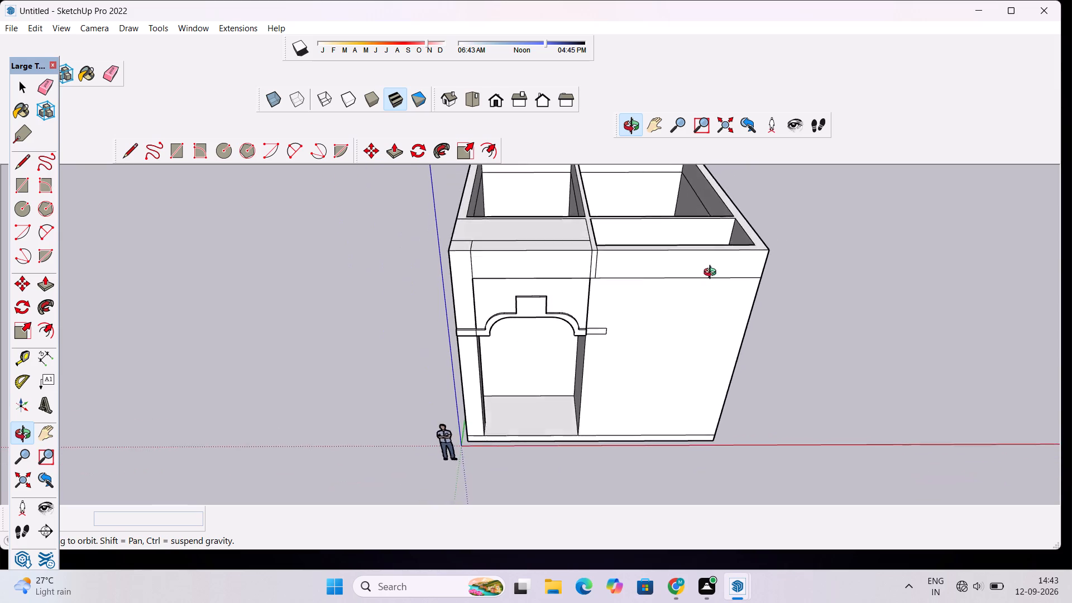
left_click_drag(712, 274, 668, 223)
scroll(661, 265, "down", 3)
left_click_drag(657, 269, 687, 365)
scroll(690, 343, "down", 5)
left_click_drag(682, 300, 632, 381, "shift")
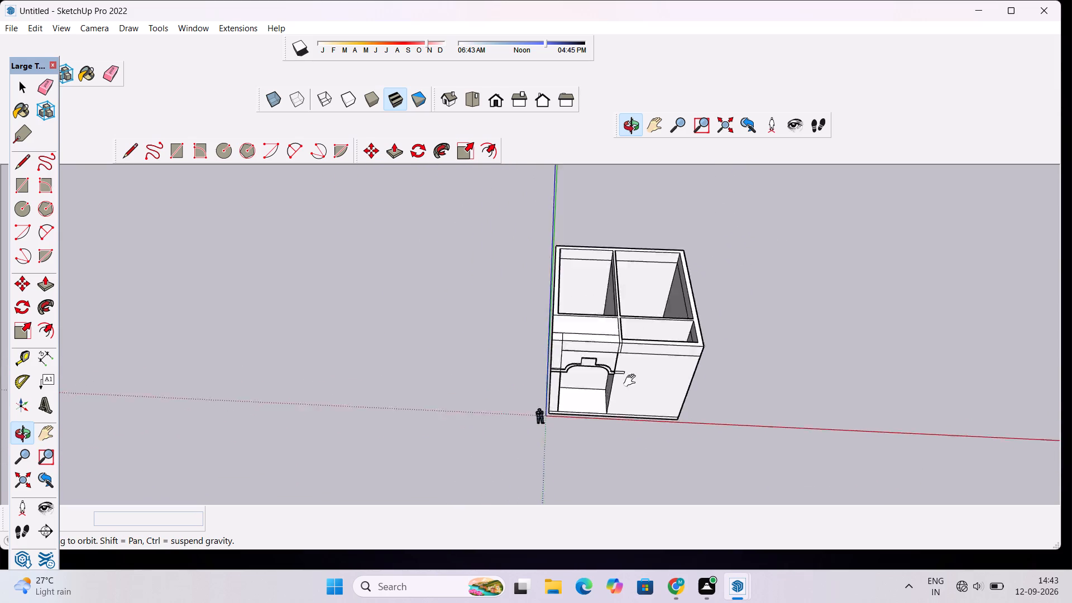
left_click_drag(632, 381, 588, 418, "shift")
scroll(582, 389, "up", 8)
left_click_drag(615, 395, 604, 406)
scroll(603, 405, "down", 3)
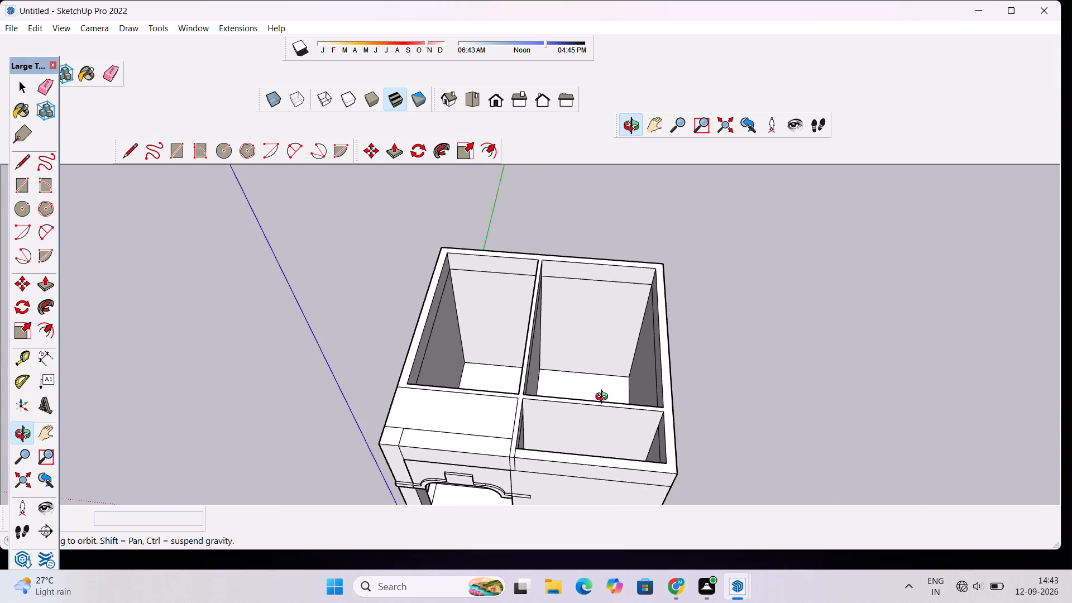
scroll(604, 398, "down", 1)
left_click_drag(587, 409, 620, 463)
scroll(630, 427, "down", 4)
left_click_drag(630, 407, 630, 356, "shift")
scroll(622, 336, "up", 3, "shift")
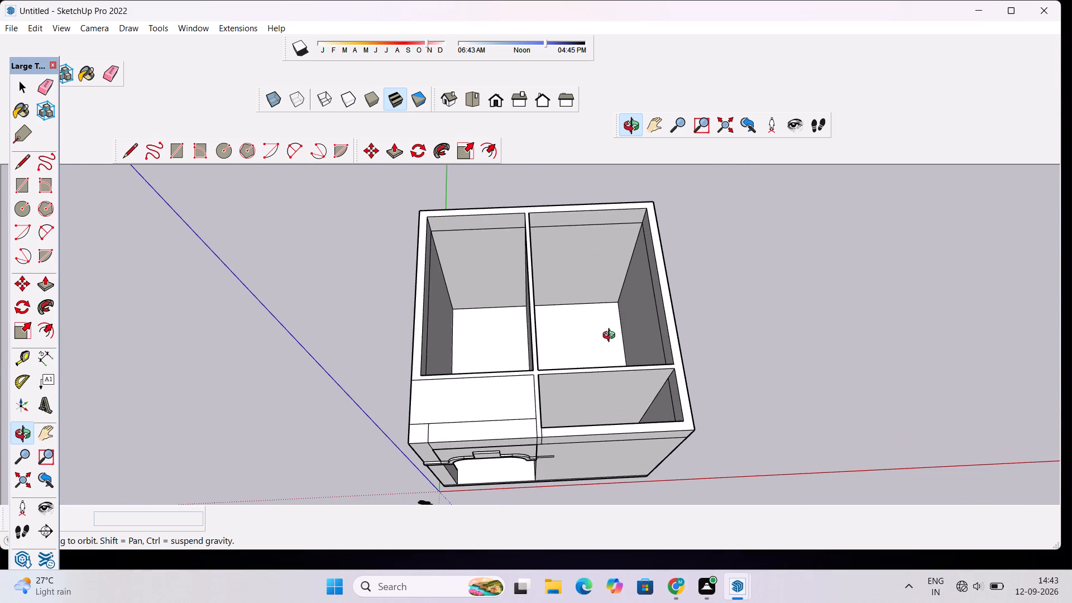
key("space")
key("e")
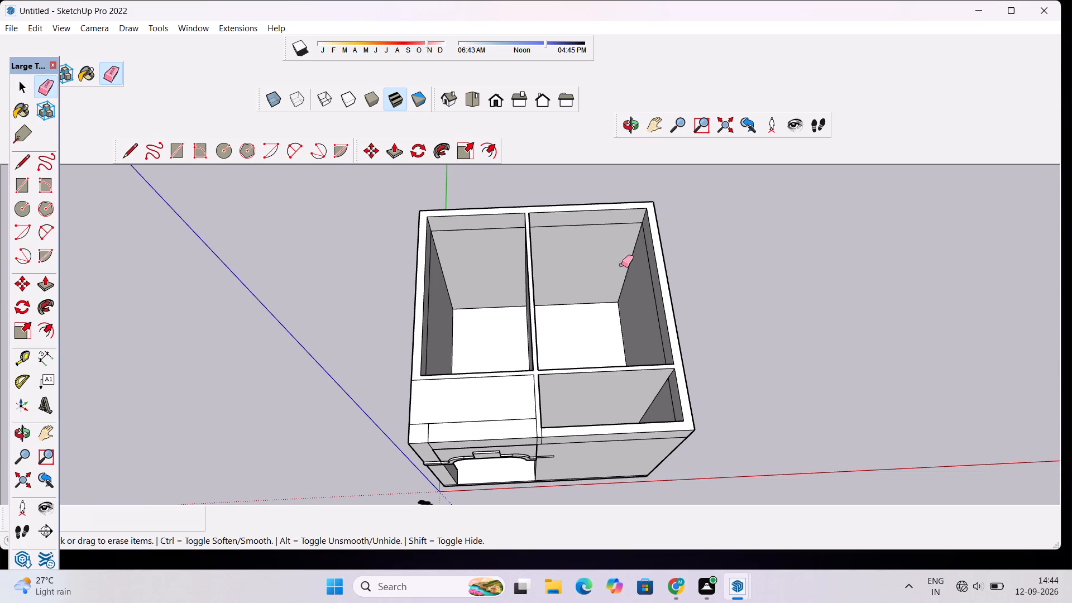
key("space")
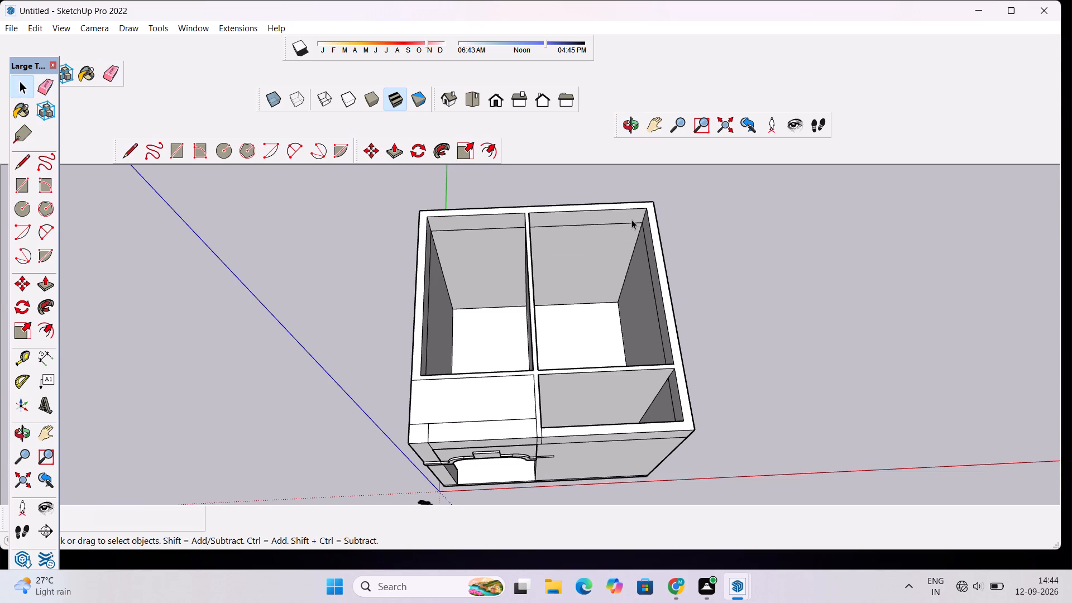
left_click(626, 126)
left_click_drag(626, 324, 635, 283)
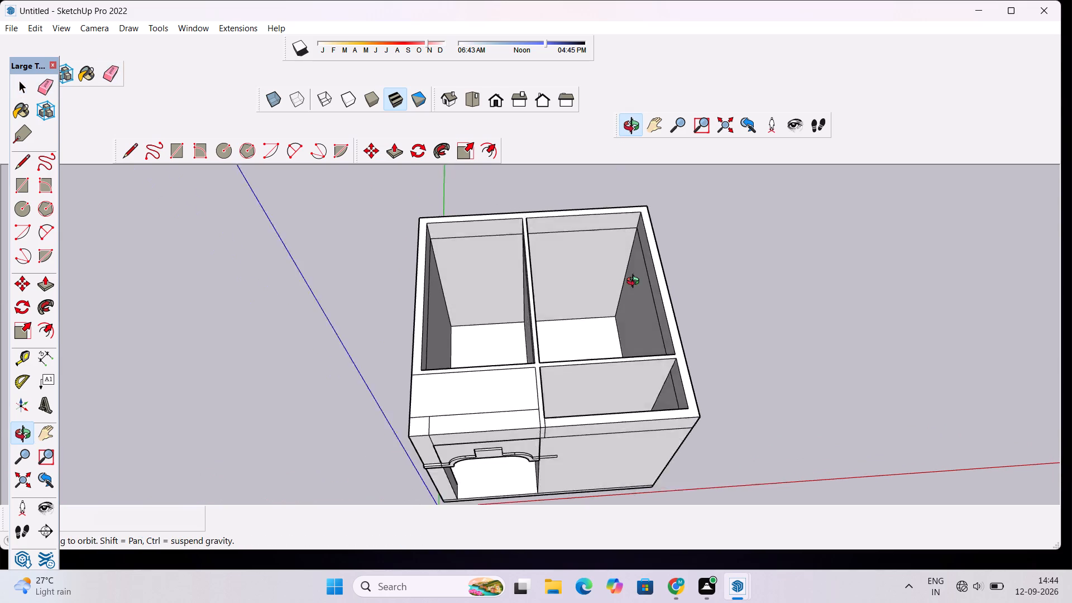
left_click_drag(635, 283, 642, 262)
scroll(623, 254, "up", 8)
scroll(596, 231, "down", 7)
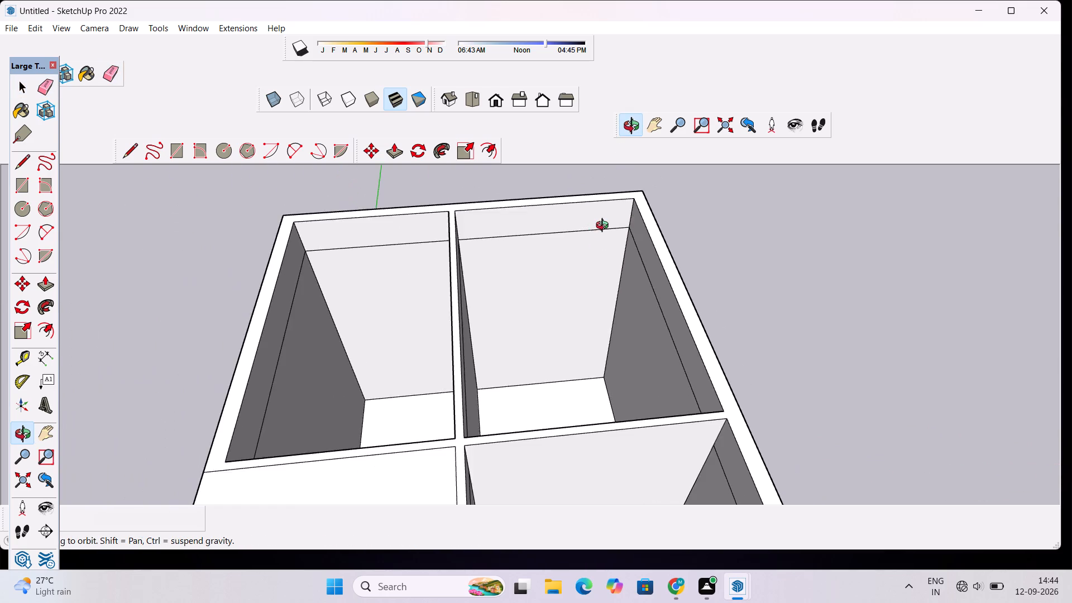
scroll(605, 227, "down", 4)
left_click_drag(735, 365, 735, 298)
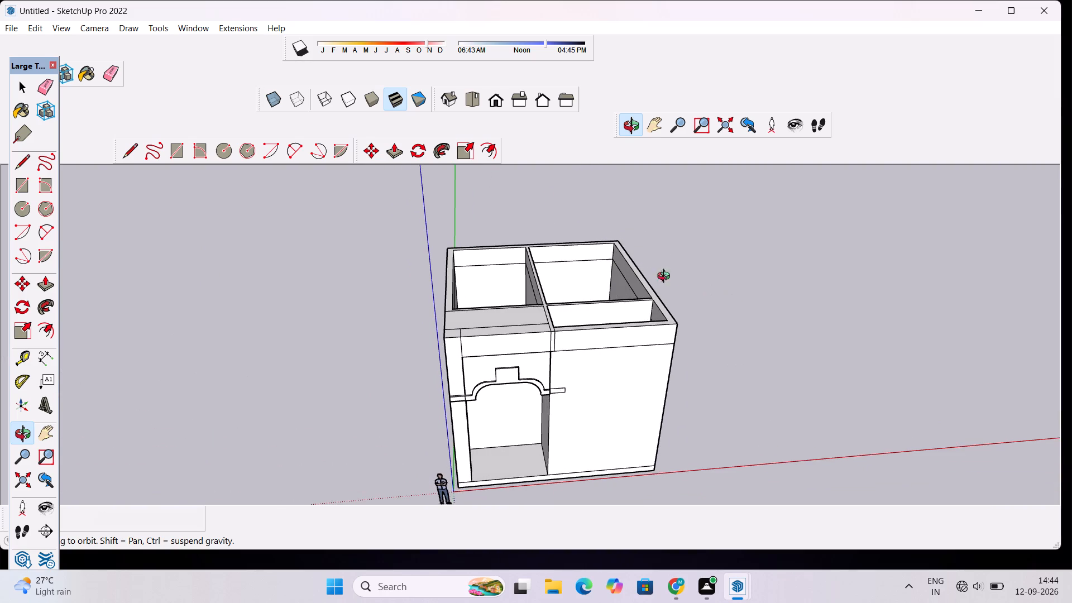
Place a guide 6" above the horizontal seam on the back wall of the rear room behind the recess.
scroll(614, 260, "up", 1)
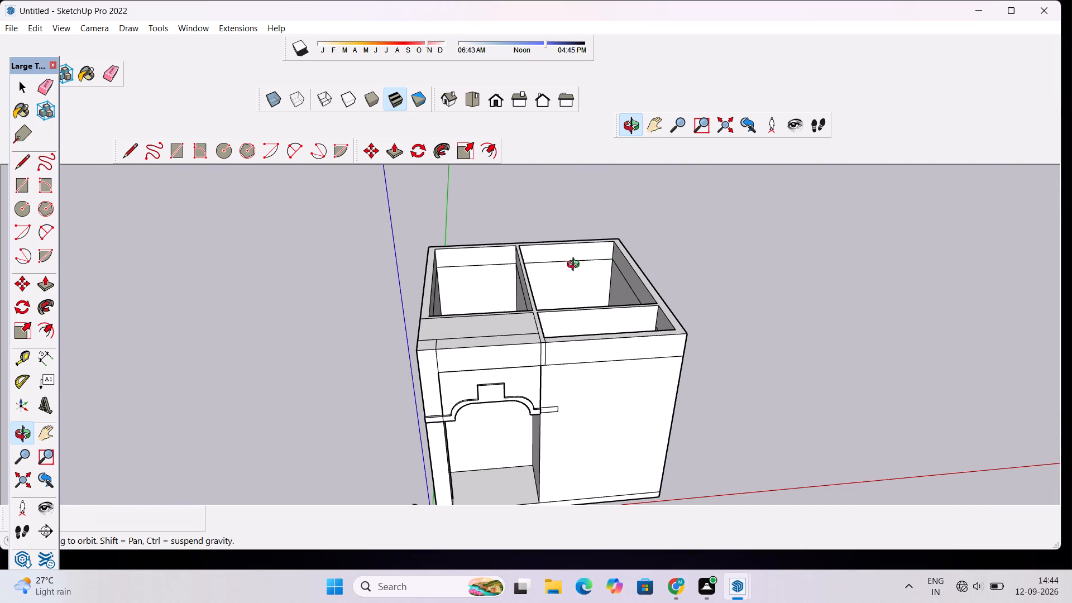
scroll(576, 266, "up", 5)
left_click_drag(576, 266, 580, 296)
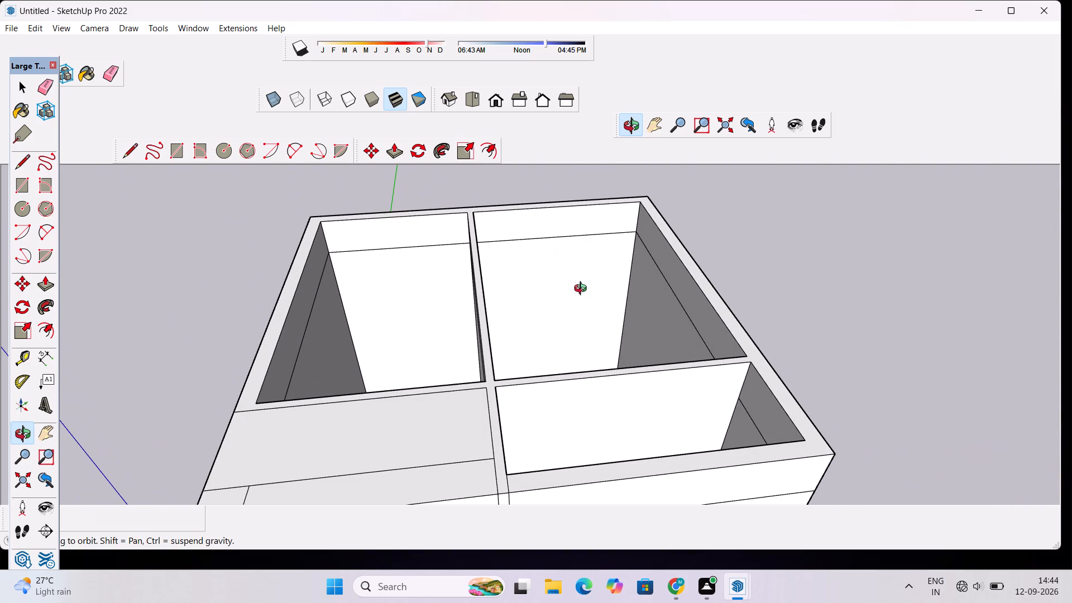
scroll(583, 285, "up", 1)
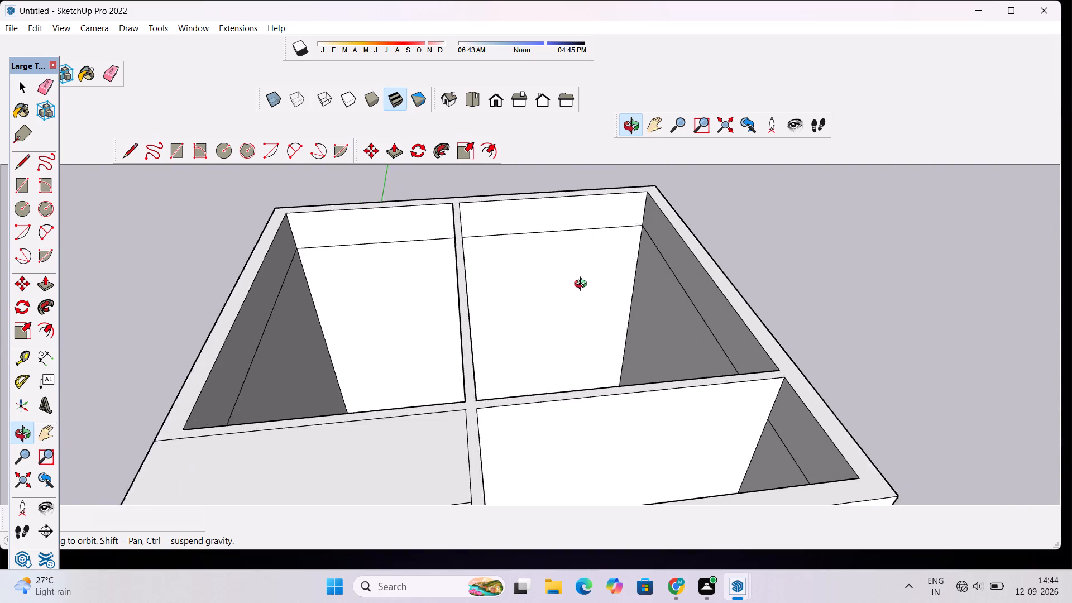
scroll(583, 285, "up", 2)
scroll(588, 243, "down", 5)
left_click_drag(588, 243, 588, 249)
scroll(588, 254, "down", 1)
left_click_drag(582, 248, 570, 279, "shift")
scroll(562, 282, "up", 1)
left_click_drag(581, 281, 382, 391)
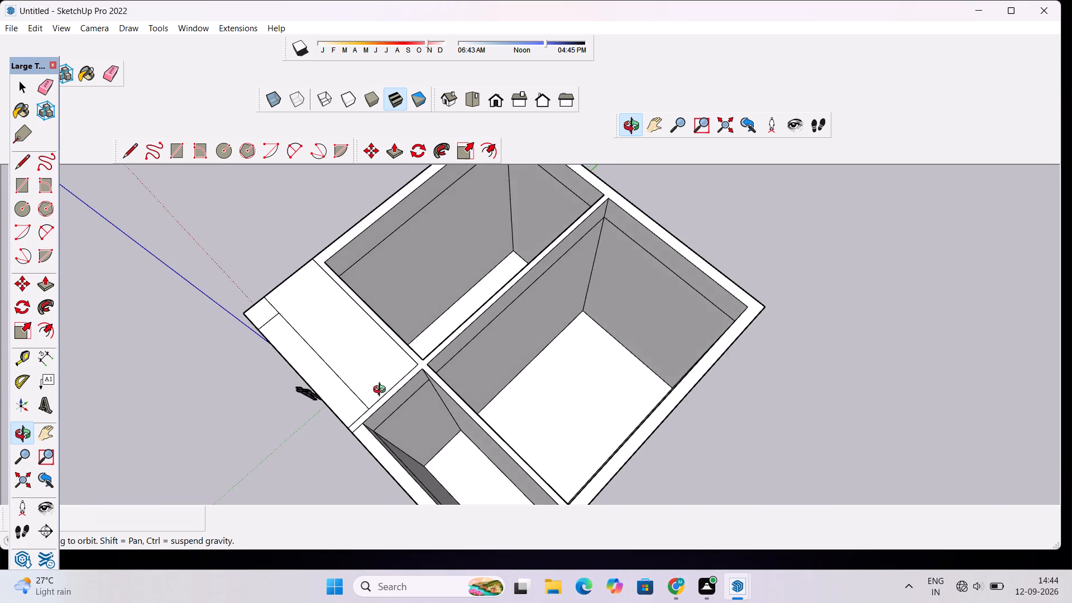
left_click_drag(382, 391, 554, 309)
scroll(411, 260, "up", 3)
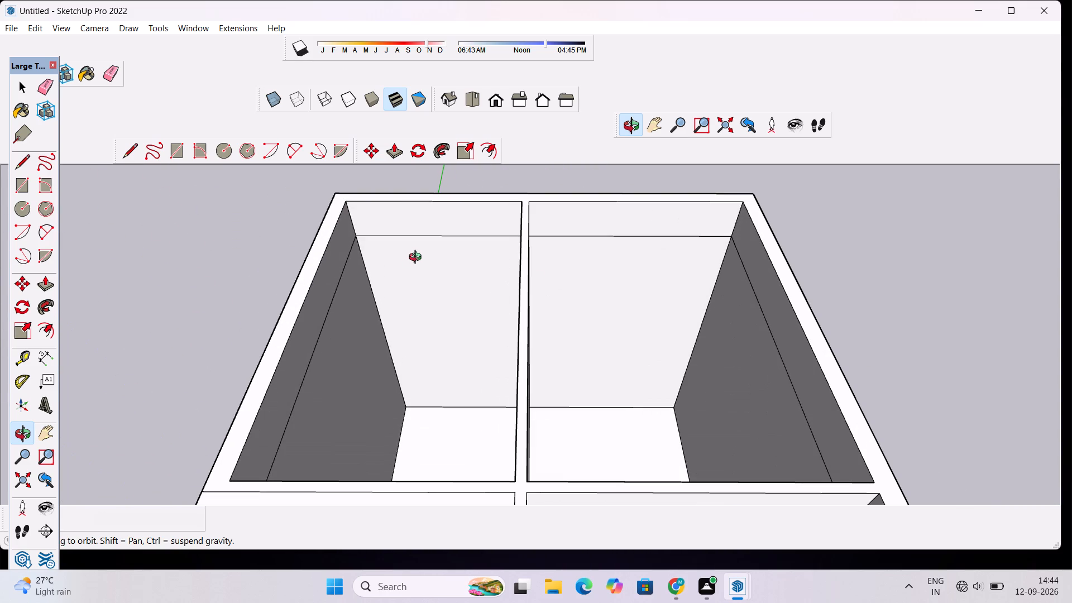
key("t")
left_click(483, 235)
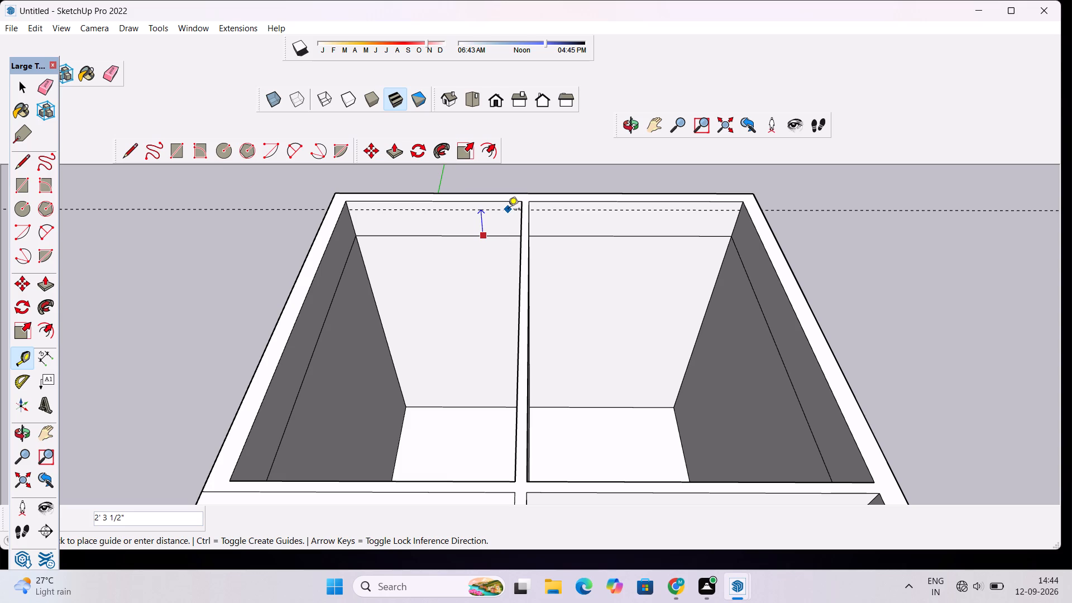
type("6\"")
key("Return")
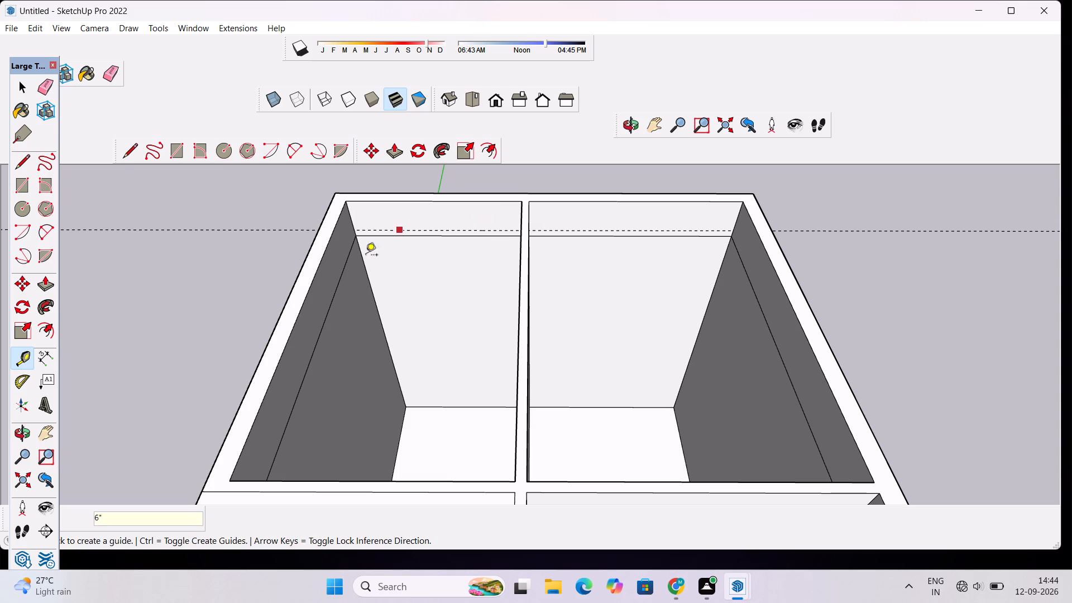
Place guides 6" above the horizontal seams on the left and right side walls, inside the two rear rooms.
left_click(327, 318)
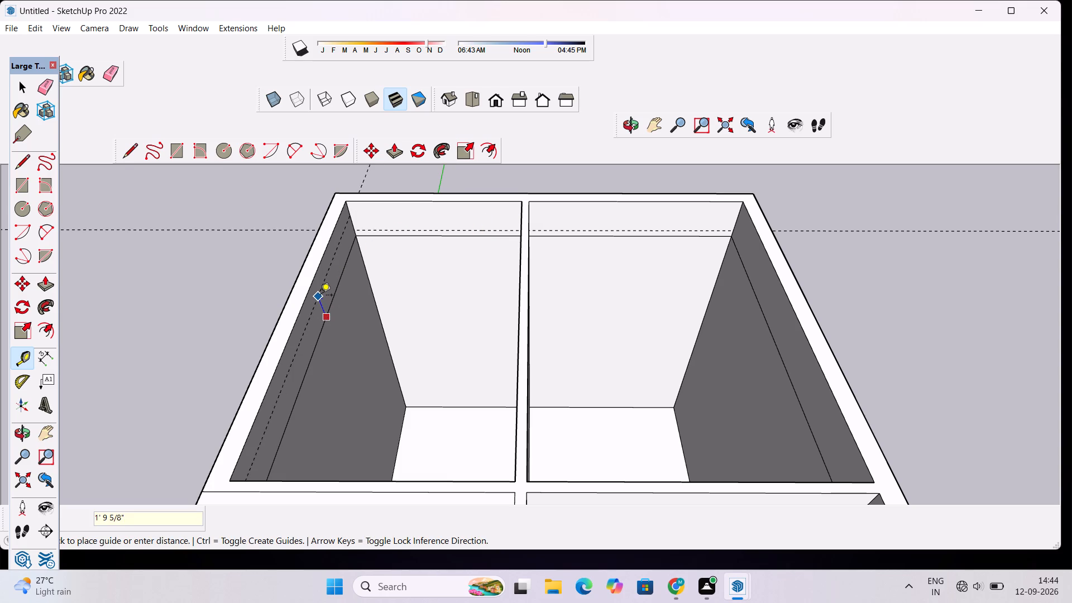
type("6\"")
key("Return")
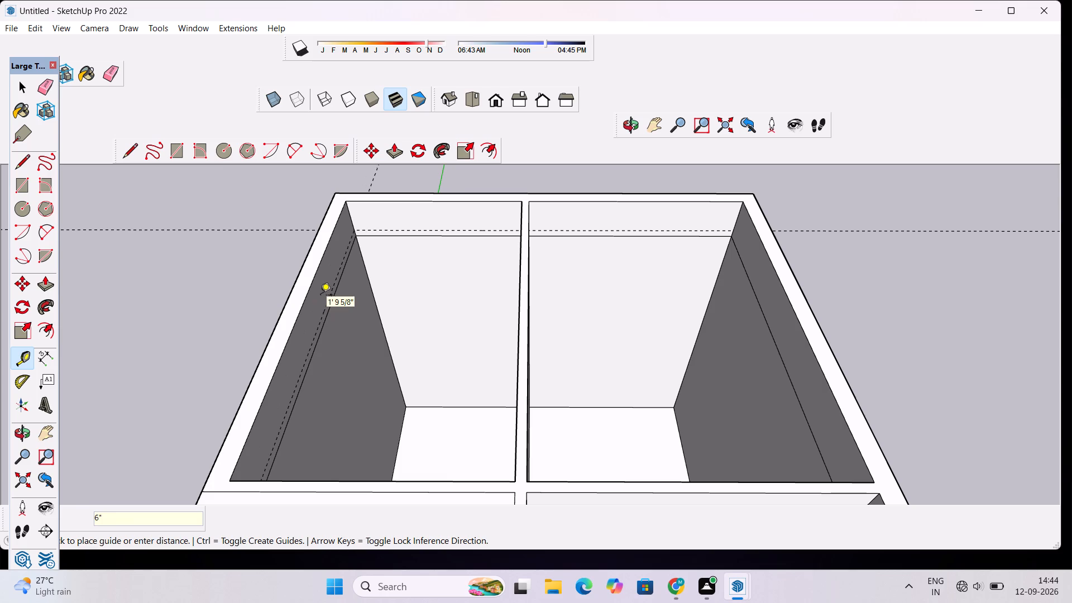
left_click(783, 361)
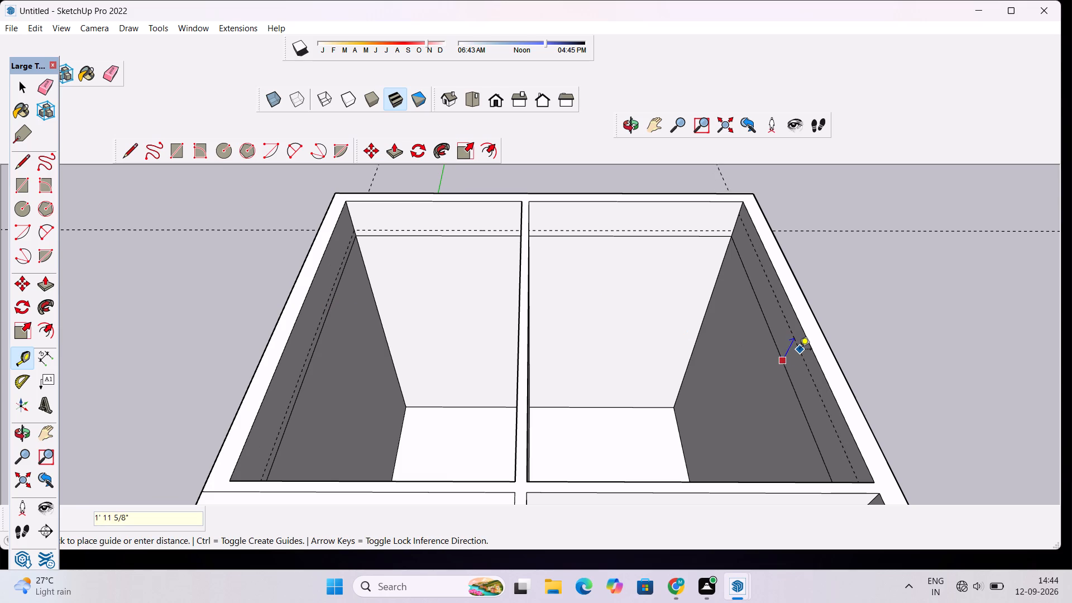
type("6\"")
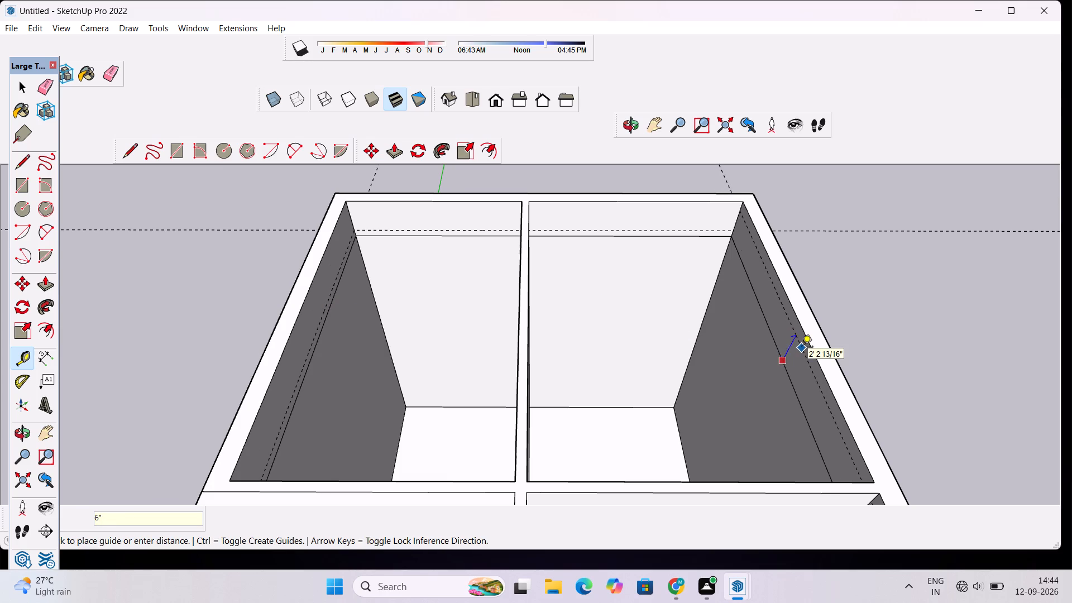
key("Return")
Place a guide 6" above the horizontal seam on the front wall's inner face, in the small room beside the recess.
scroll(802, 348, "down", 6)
scroll(710, 333, "down", 4)
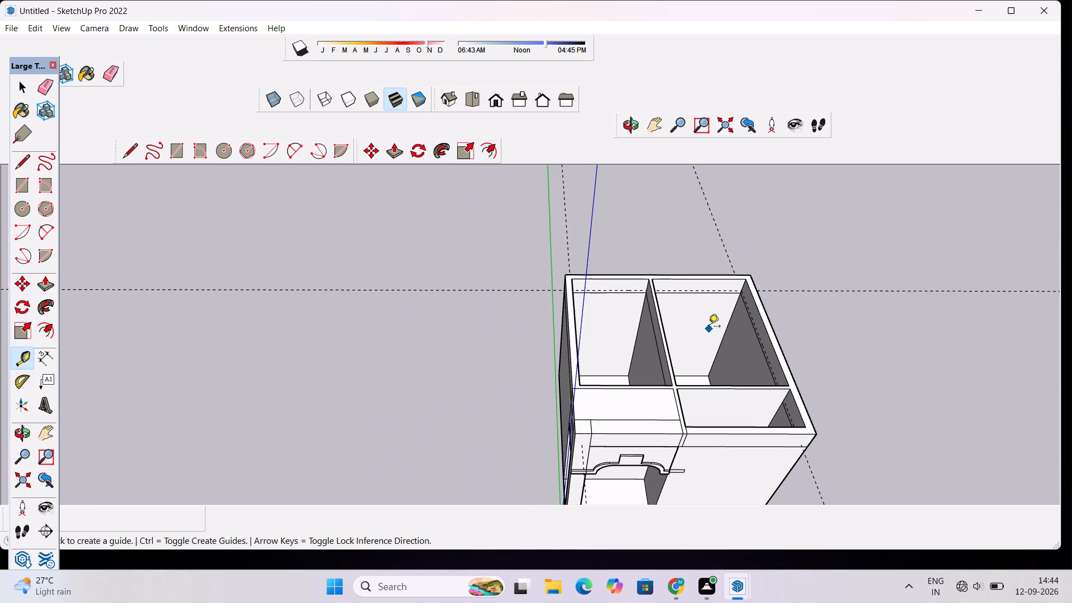
scroll(640, 142, "up", 1)
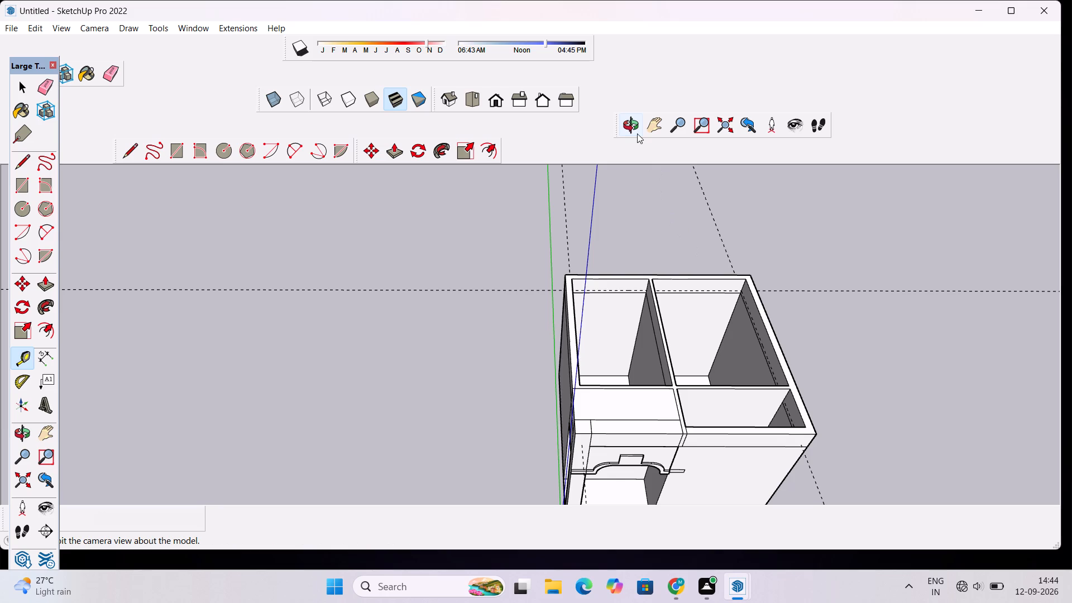
left_click(630, 126)
left_click_drag(830, 404, 438, 390)
scroll(453, 333, "down", 5)
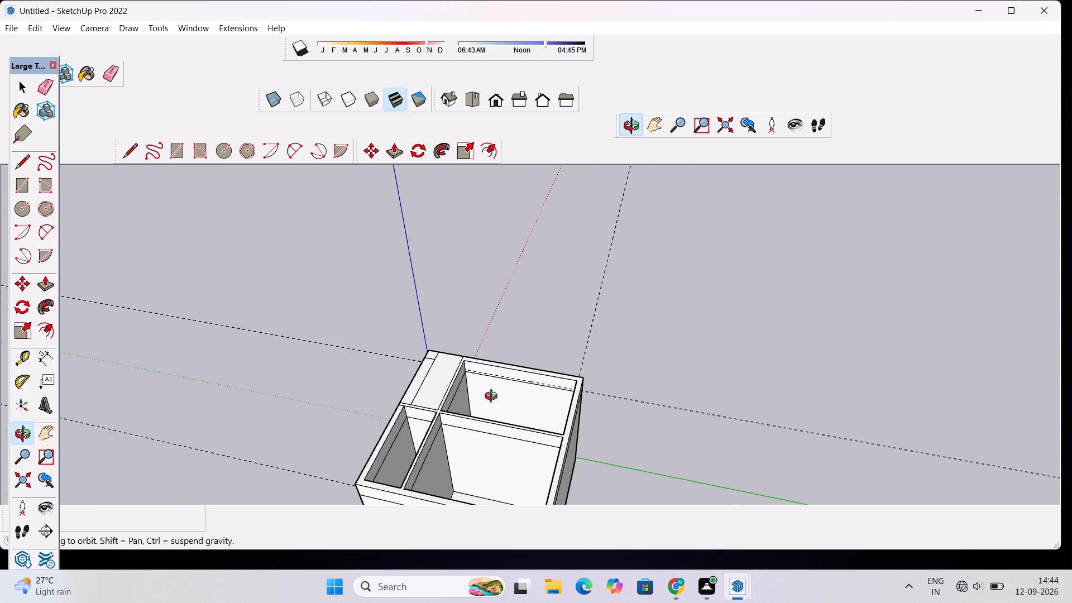
scroll(486, 484, "up", 3)
scroll(493, 460, "down", 2)
scroll(520, 401, "down", 5)
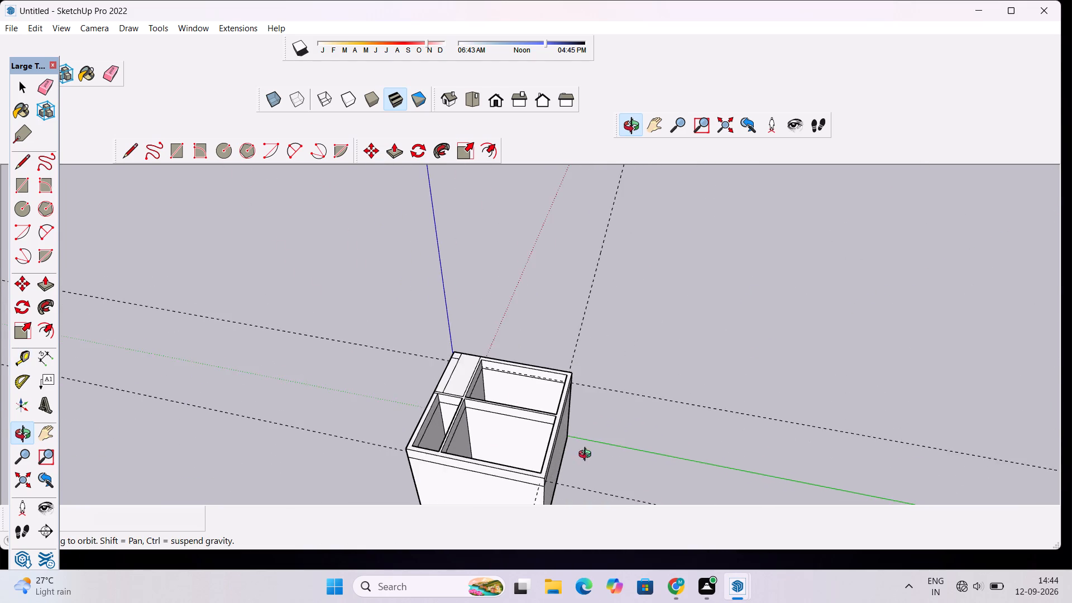
left_click_drag(587, 456, 449, 432)
scroll(409, 360, "up", 14)
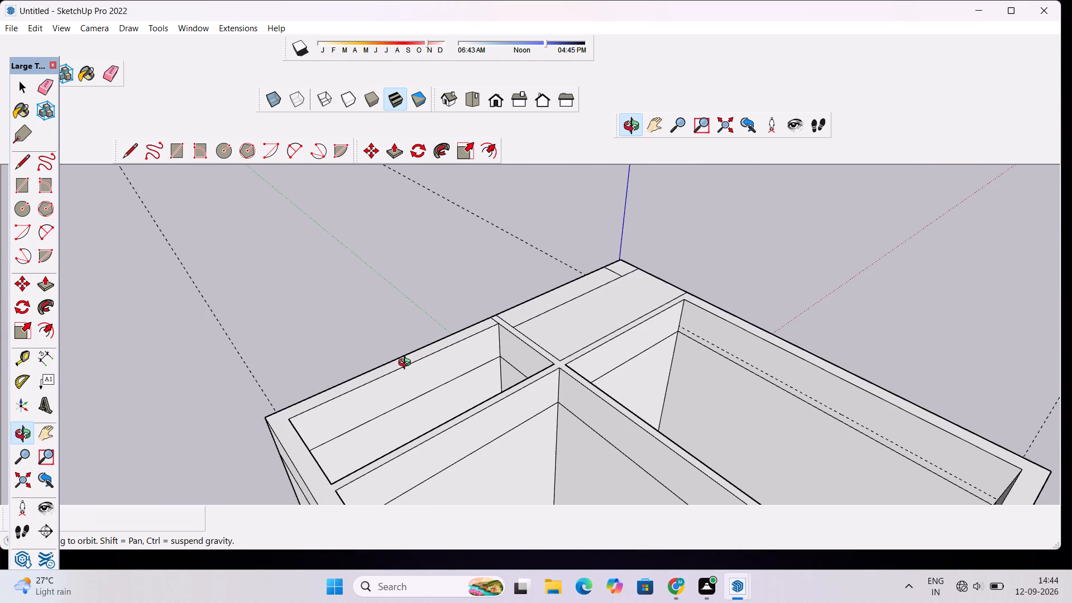
key("t")
scroll(417, 383, "up", 3)
left_click(426, 399)
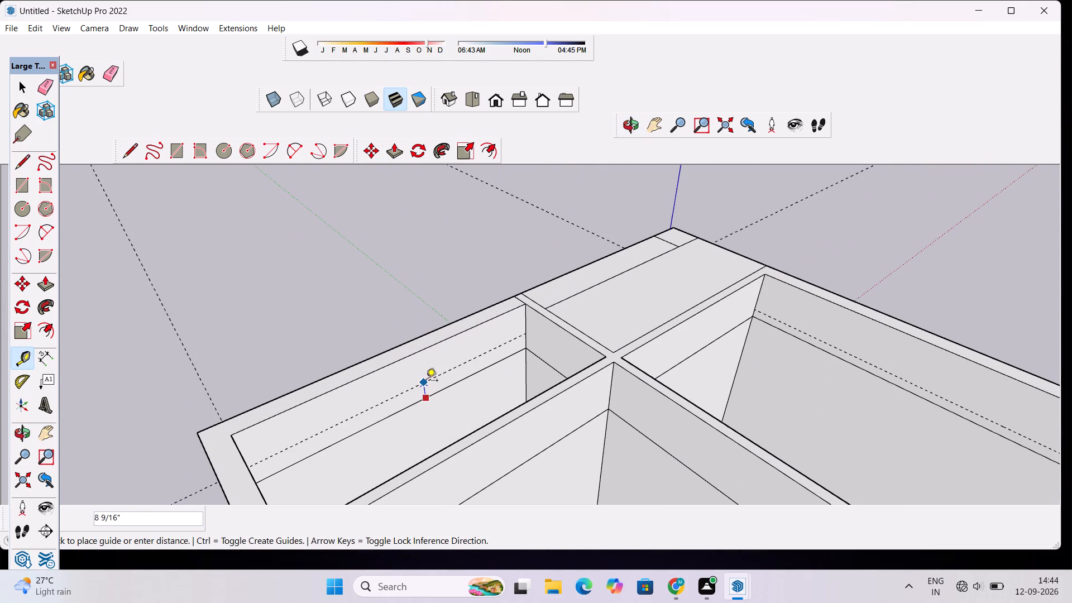
type("6\"")
key("Return")
key("space")
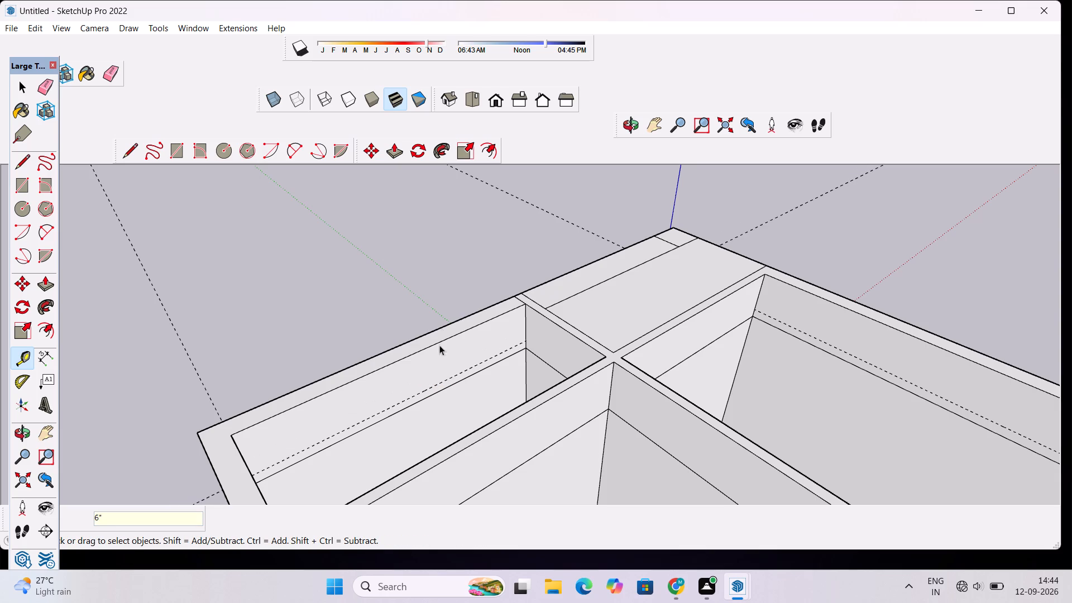
Draw a 15' 1" line along the guide on the front wall's inner face, from corner to corner of the small front room.
scroll(442, 329, "down", 5)
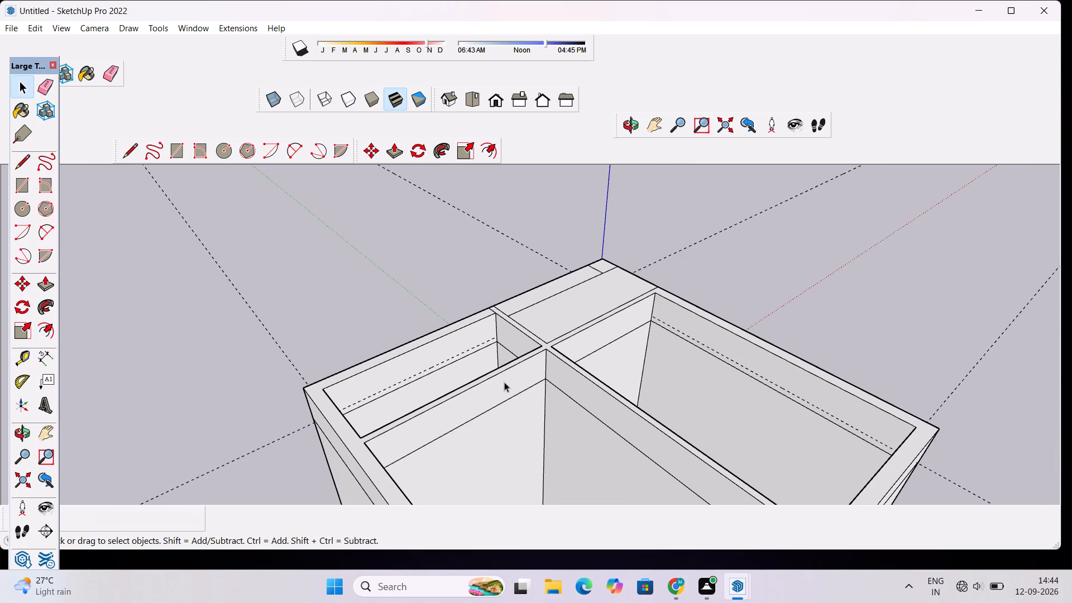
key("l")
scroll(497, 363, "up", 6)
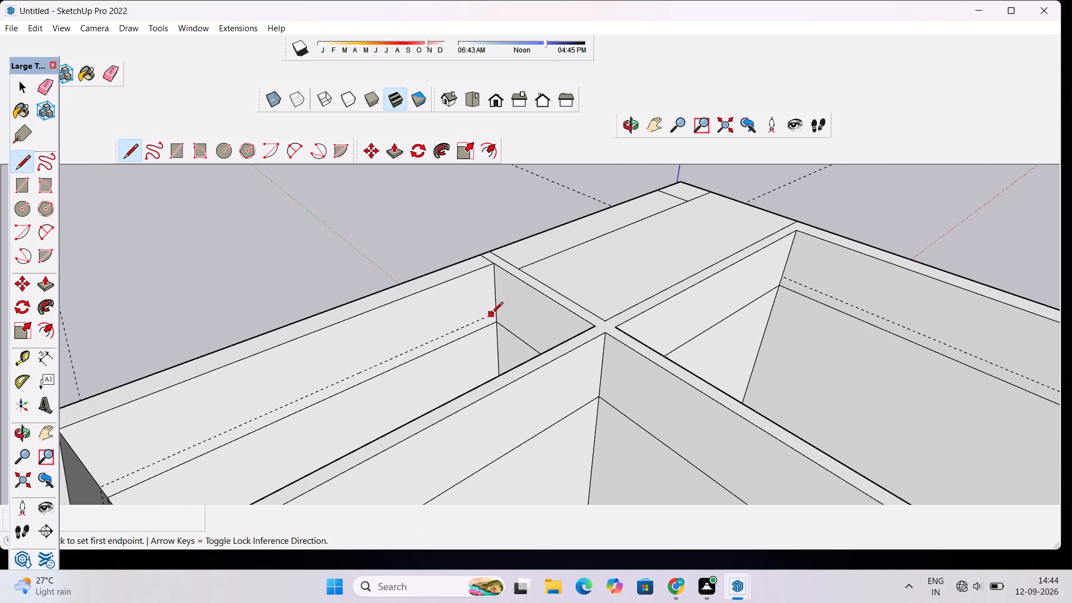
scroll(493, 314, "up", 7)
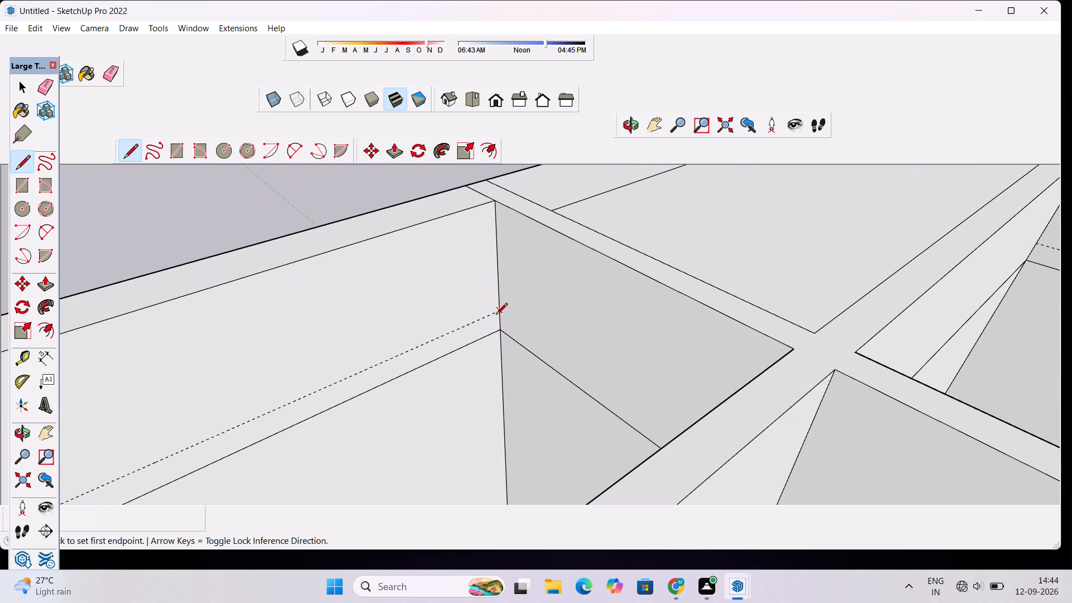
left_click(501, 311)
scroll(467, 322, "down", 9)
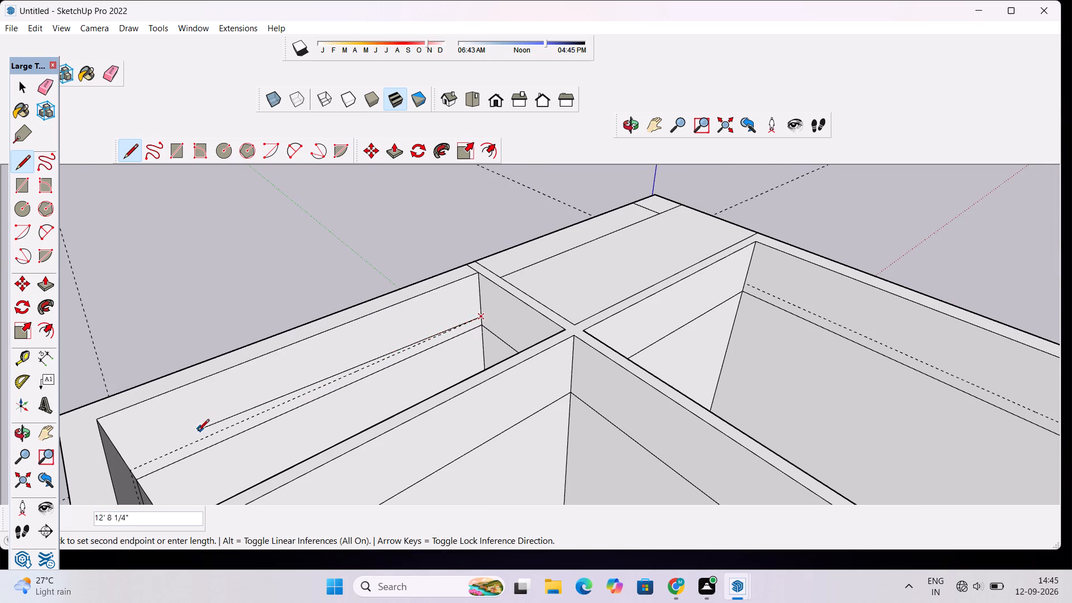
left_click(128, 470)
scroll(222, 424, "down", 4)
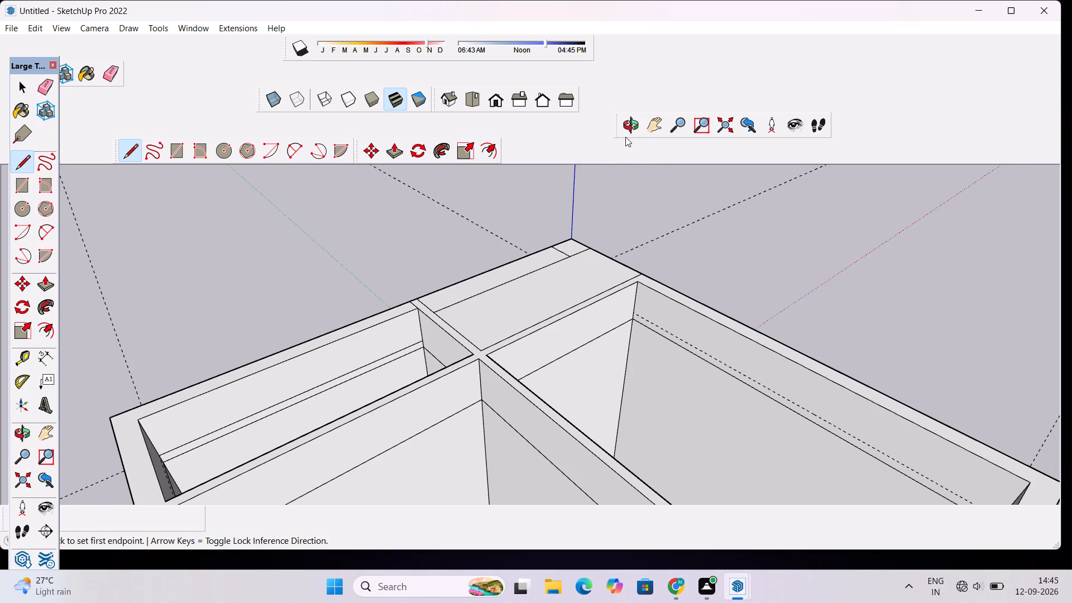
Draw a 21' 6" line along the guide on the left side wall, inside the rear room behind the recess.
scroll(648, 268, "down", 3)
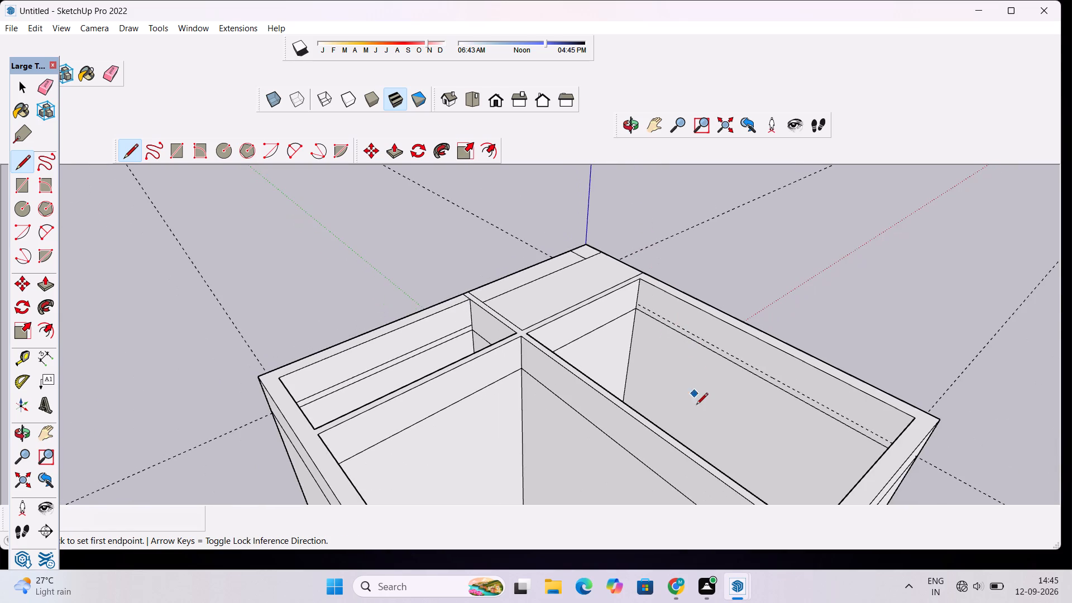
scroll(696, 408, "up", 4)
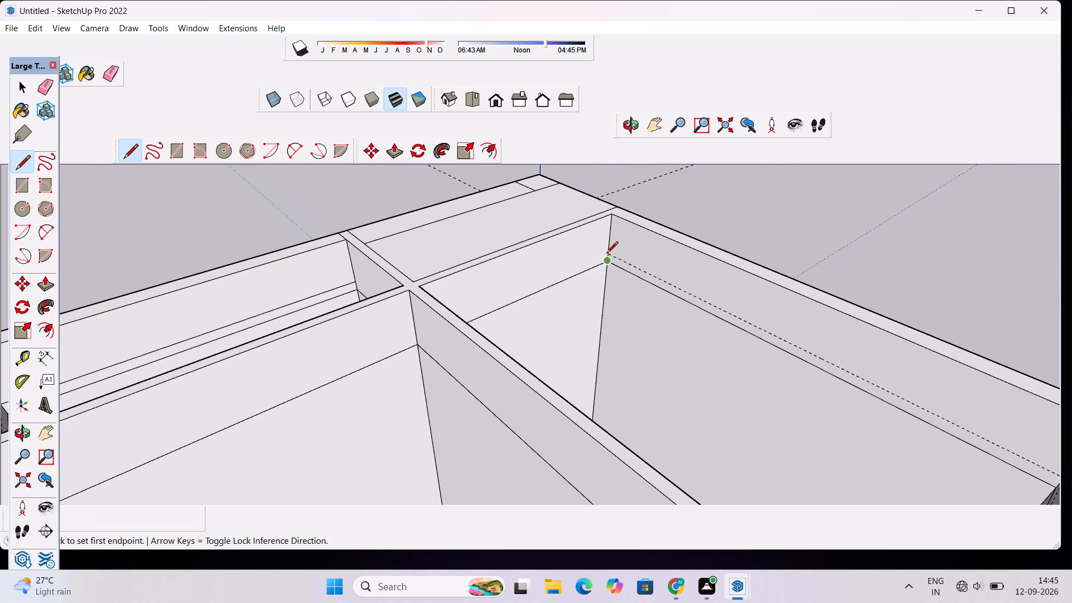
scroll(613, 260, "up", 9)
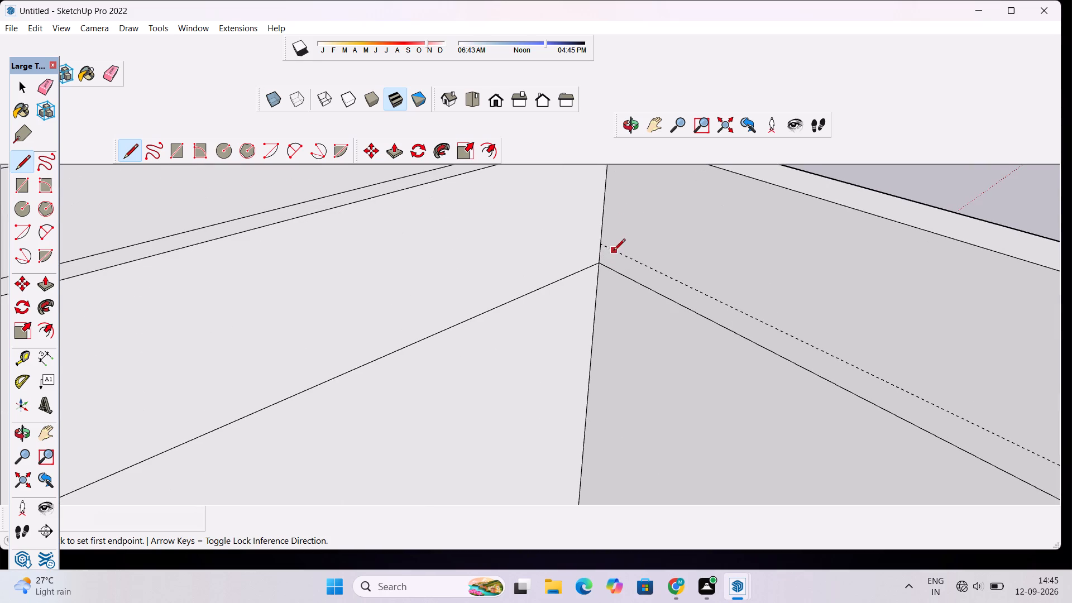
left_click(602, 246)
scroll(606, 247, "down", 15)
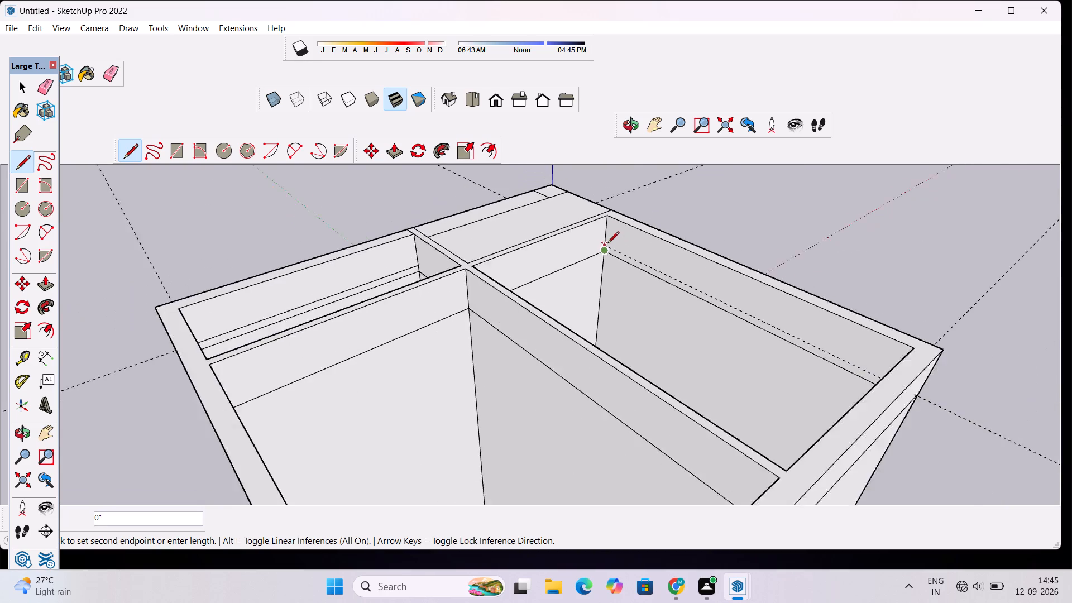
scroll(607, 244, "down", 2)
scroll(750, 327, "up", 20)
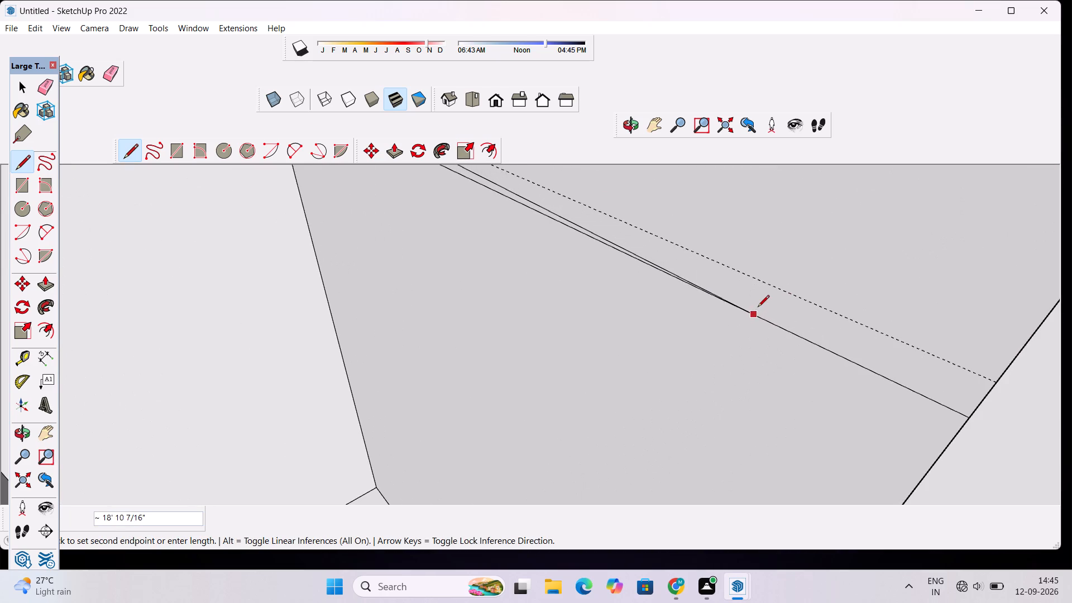
scroll(876, 320, "up", 7)
scroll(876, 320, "down", 4)
scroll(1022, 384, "down", 2)
left_click(1053, 411)
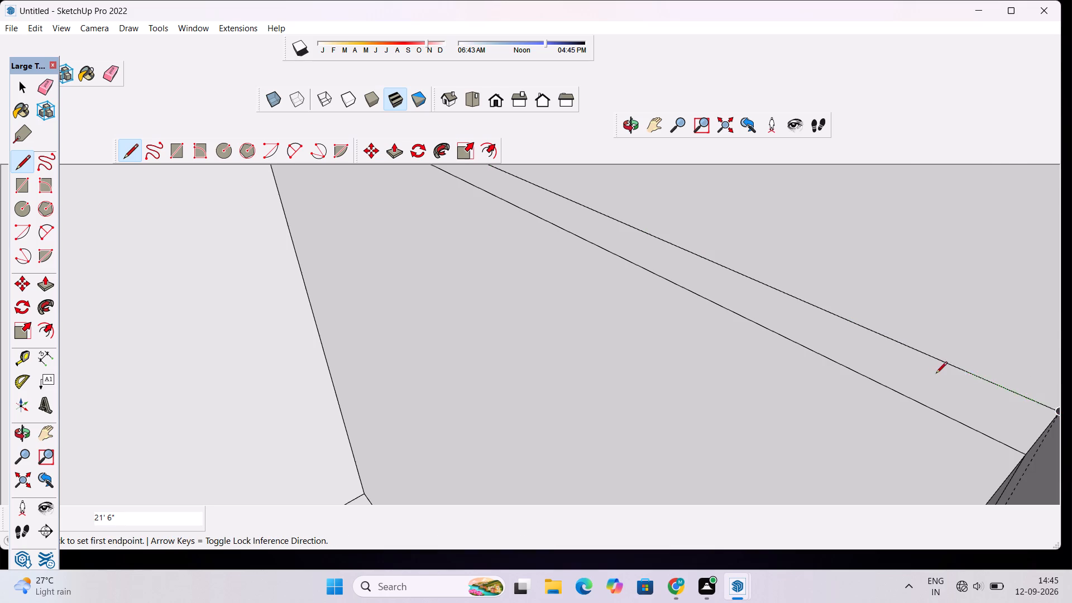
scroll(933, 374, "down", 9)
Examine the arched front, the recess roof and the open rooms from the front, the side and above.
left_click(634, 117)
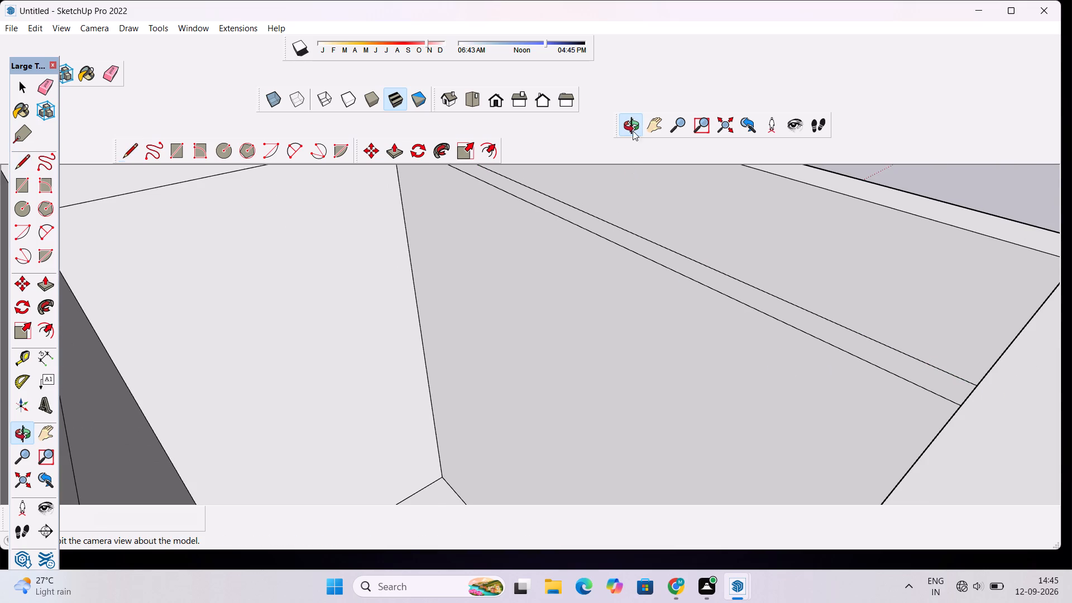
left_click_drag(514, 246, 705, 253)
scroll(705, 253, "down", 6)
left_click_drag(563, 259, 863, 204)
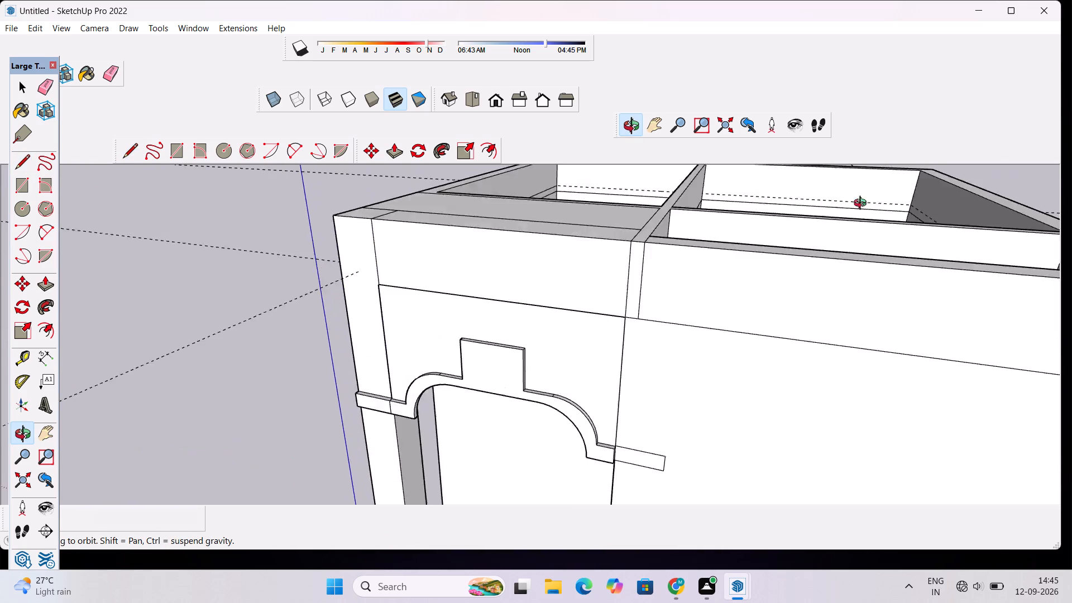
left_click_drag(863, 204, 961, 184)
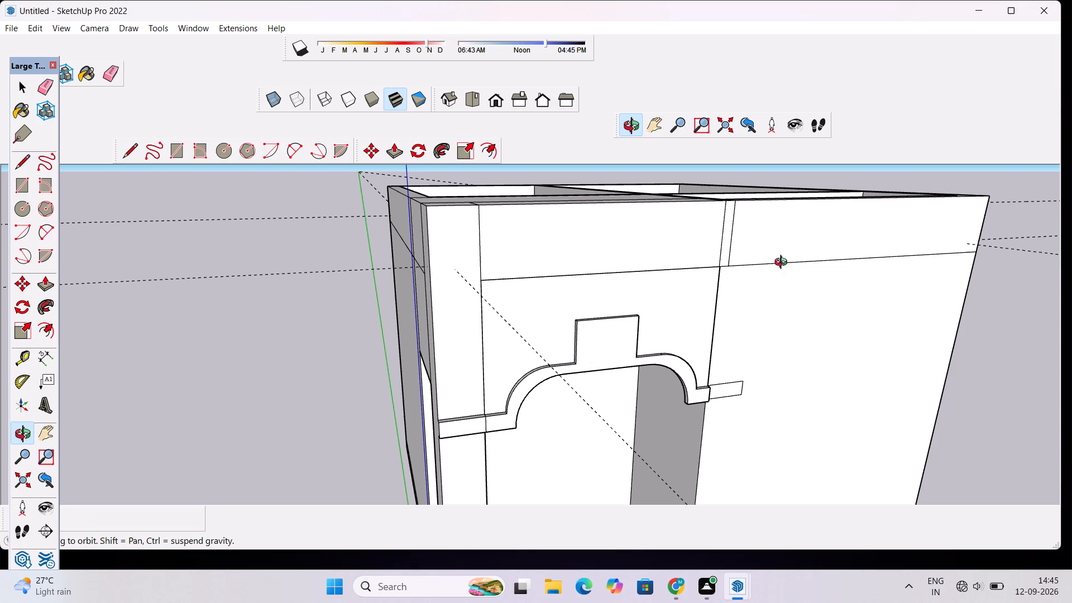
scroll(655, 251, "down", 4)
left_click_drag(775, 230, 728, 256)
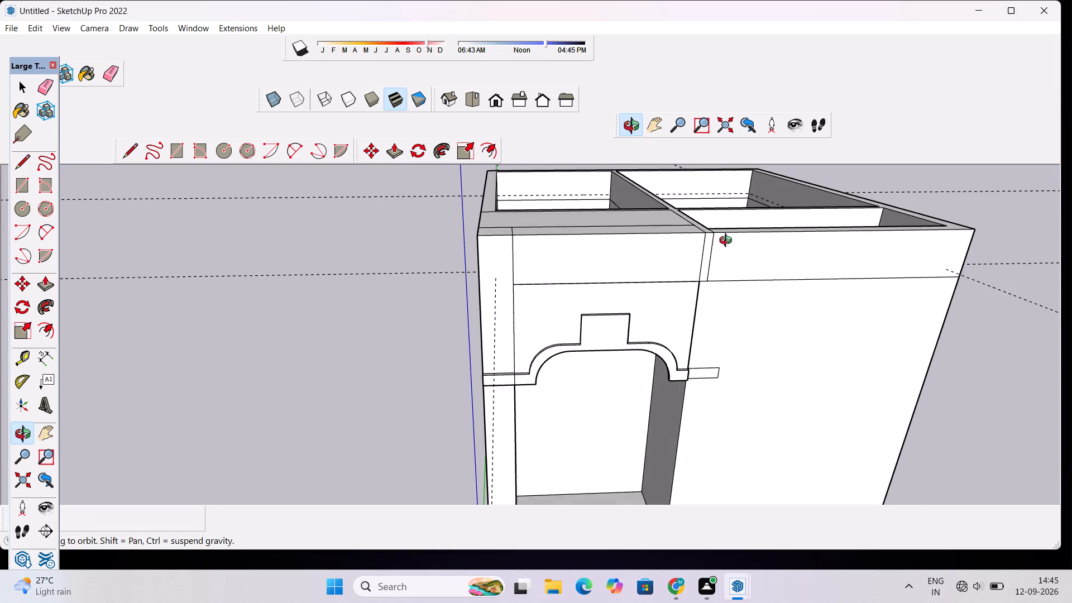
scroll(729, 242, "up", 2)
left_click_drag(924, 232, 631, 268)
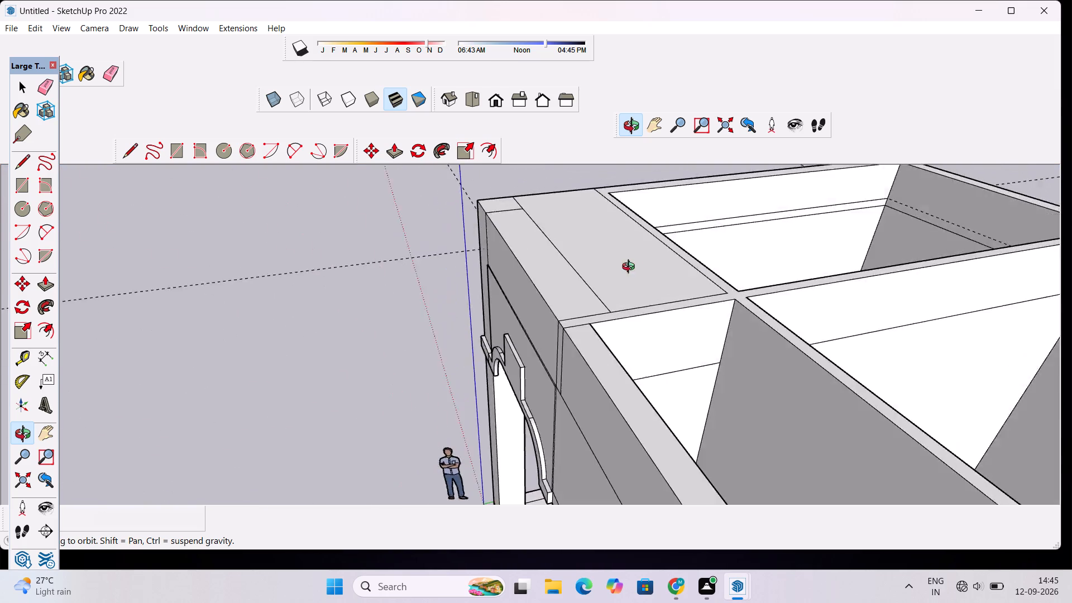
left_click_drag(631, 268, 533, 234)
scroll(533, 222, "down", 7)
left_click_drag(524, 231, 989, 202)
scroll(599, 249, "down", 1)
left_click_drag(599, 248, 508, 299, "shift")
scroll(518, 290, "down", 3)
left_click_drag(529, 275, 490, 314)
scroll(532, 283, "up", 3)
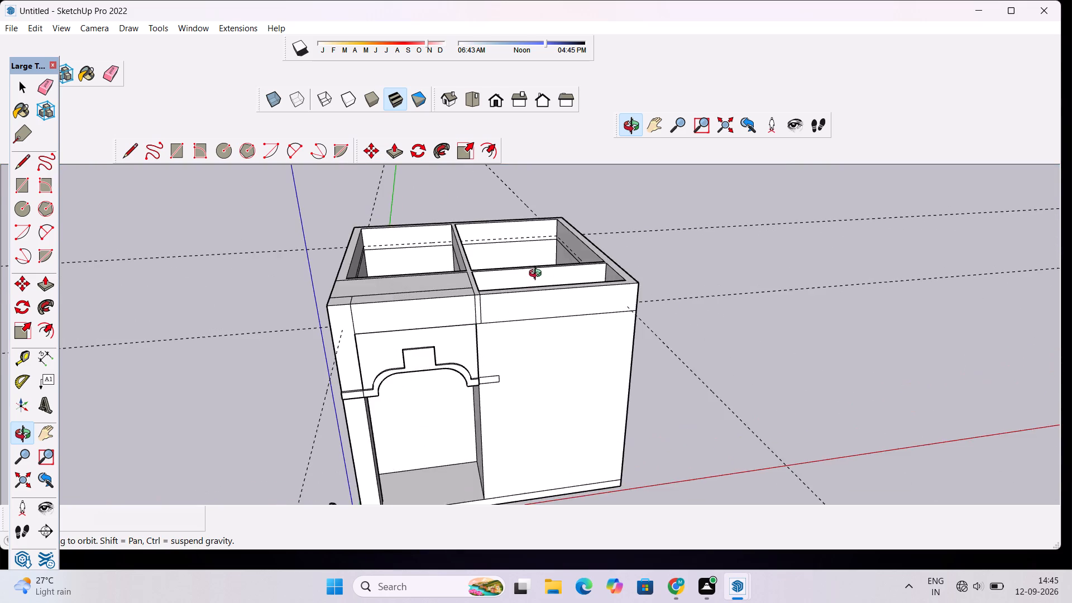
left_click_drag(551, 266, 491, 326)
scroll(510, 285, "down", 5)
left_click_drag(514, 272, 484, 379, "shift")
scroll(483, 377, "up", 7)
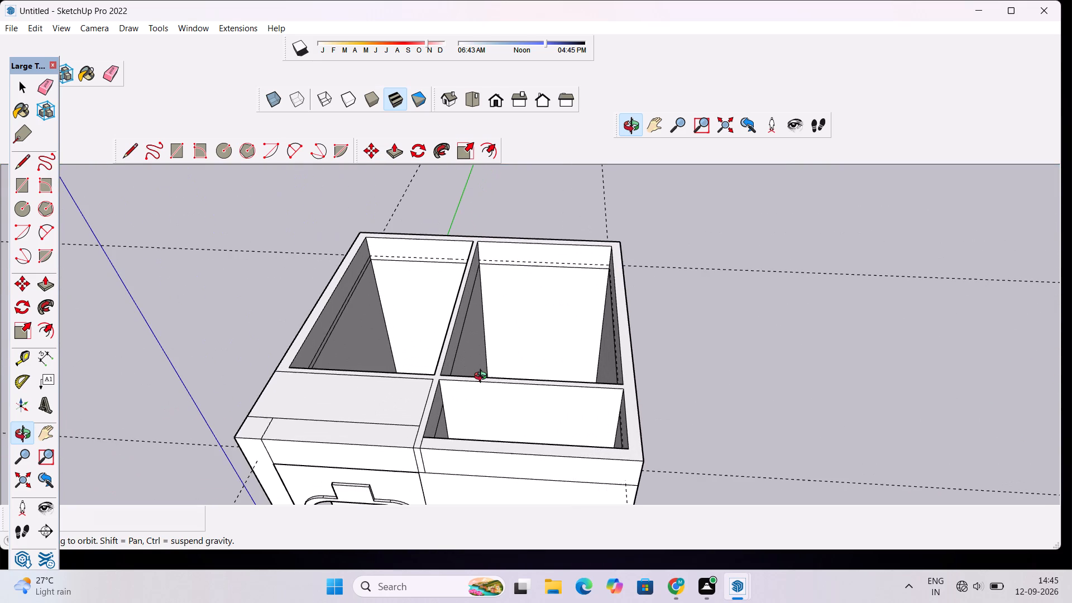
Draw a 28' line along the guide on the back wall, spanning both rear rooms from side wall to side wall.
key("p")
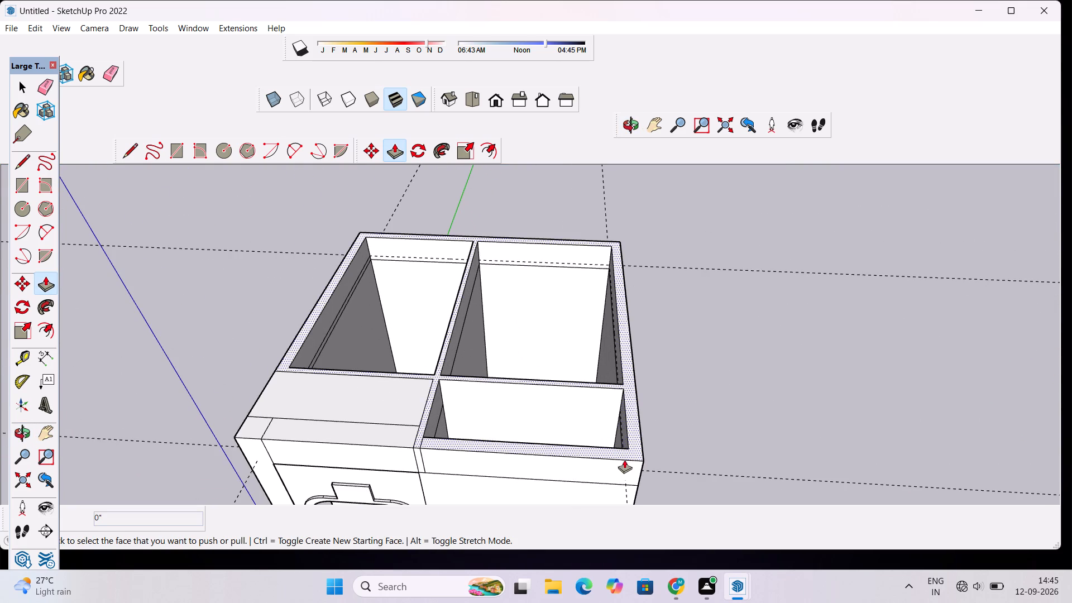
key("space")
type("l")
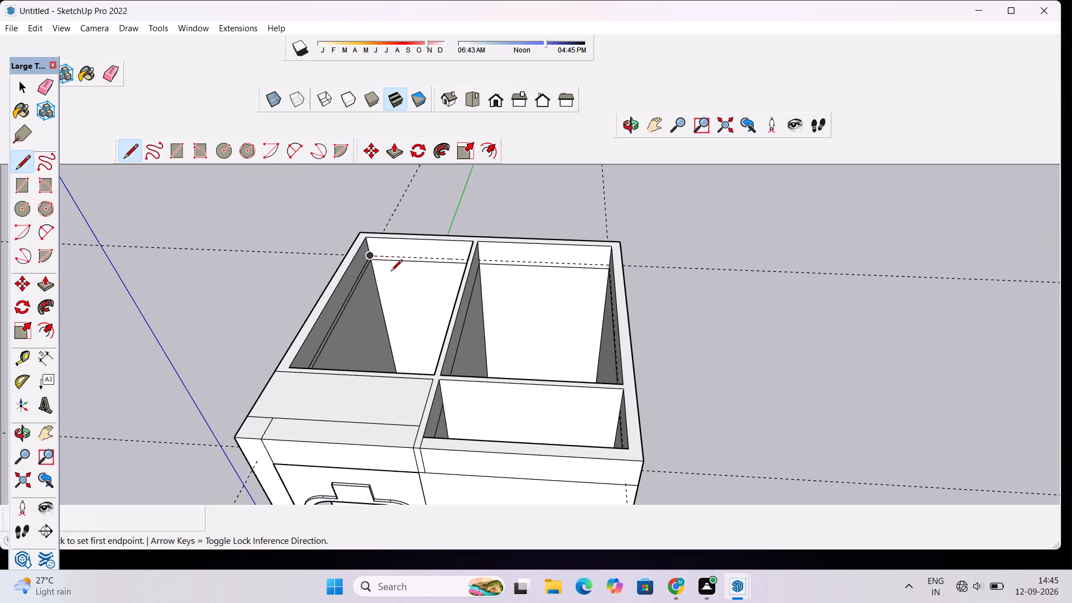
scroll(375, 259, "up", 8)
left_click(366, 253)
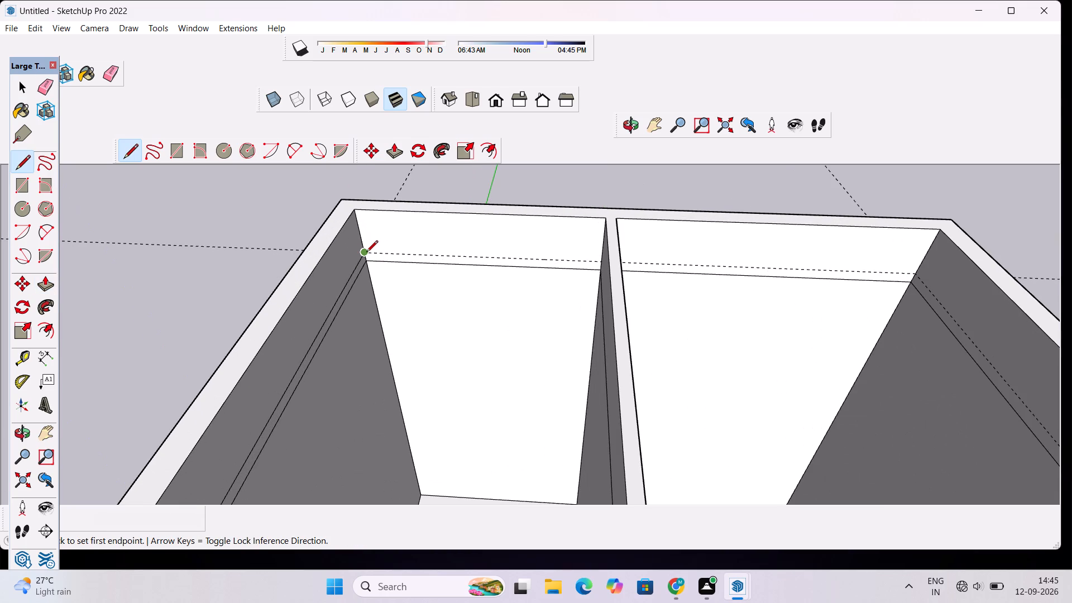
left_click(915, 274)
scroll(858, 231, "down", 7)
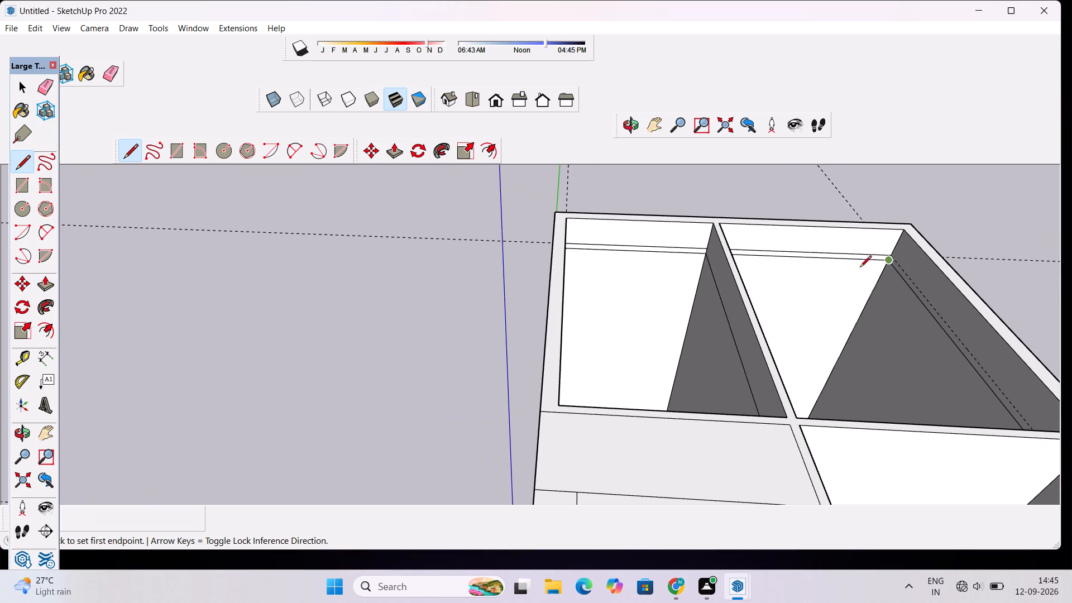
Draw a line along the guide on the right side wall, from the back corner to the front corner.
left_click(628, 135)
left_click_drag(589, 218, 725, 247)
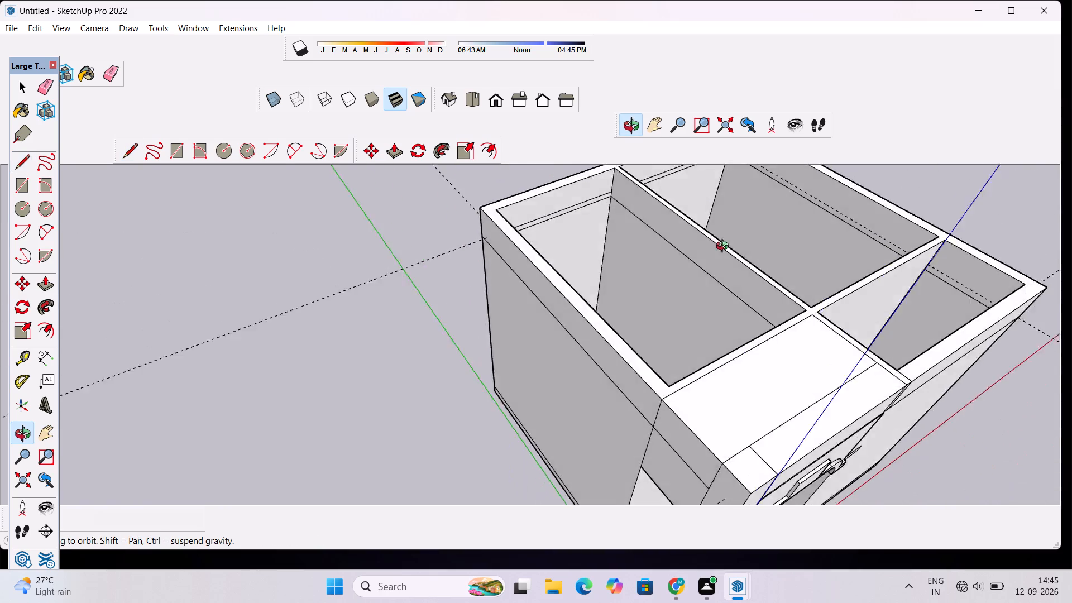
left_click_drag(725, 247, 821, 257)
left_click_drag(763, 232, 691, 409, "shift")
scroll(652, 288, "up", 2)
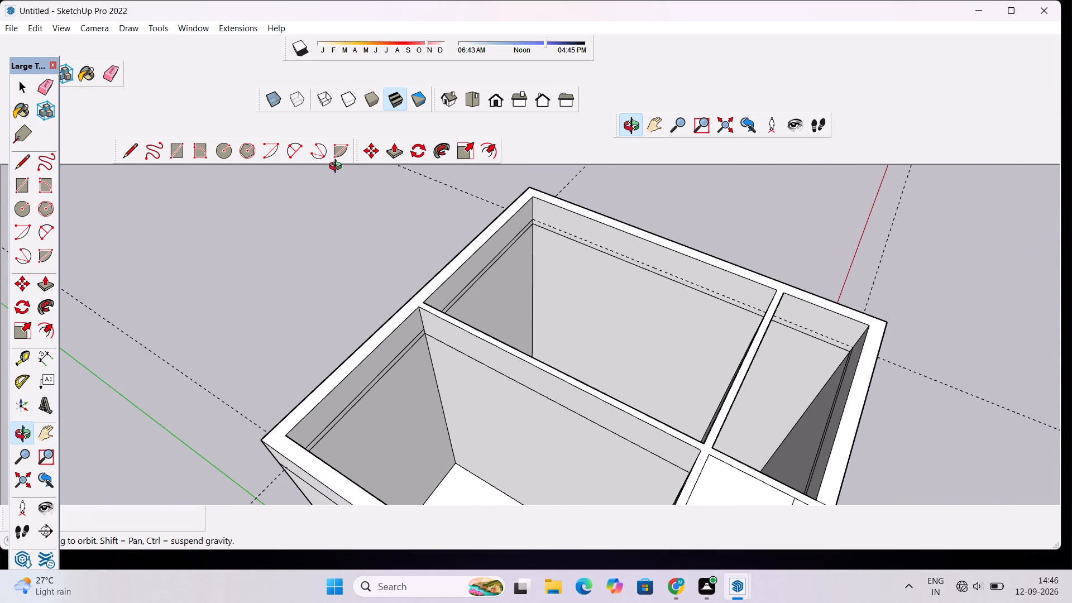
key("l")
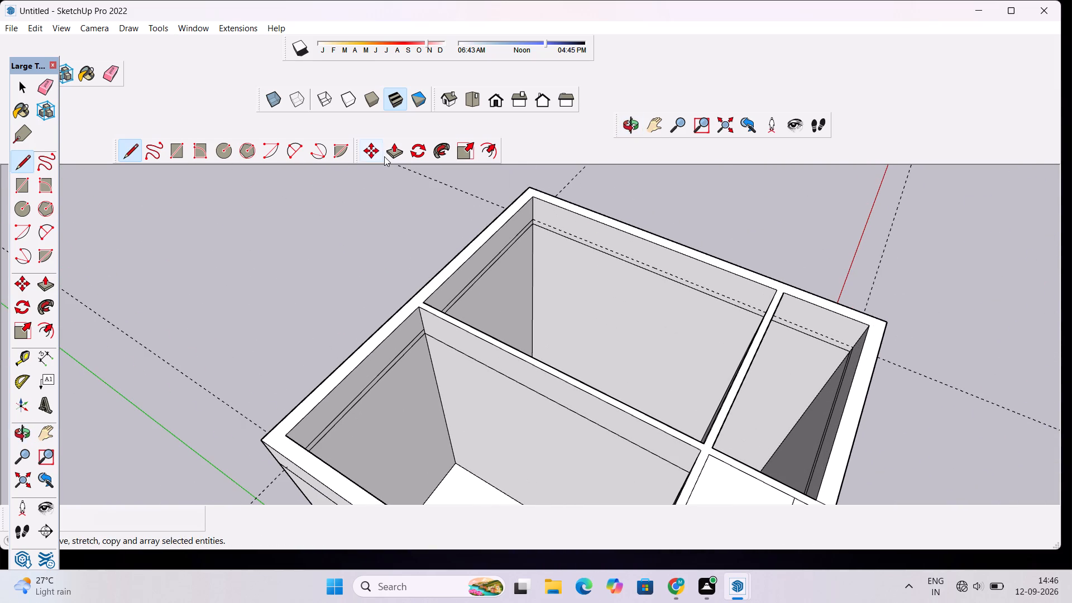
scroll(679, 256, "up", 2)
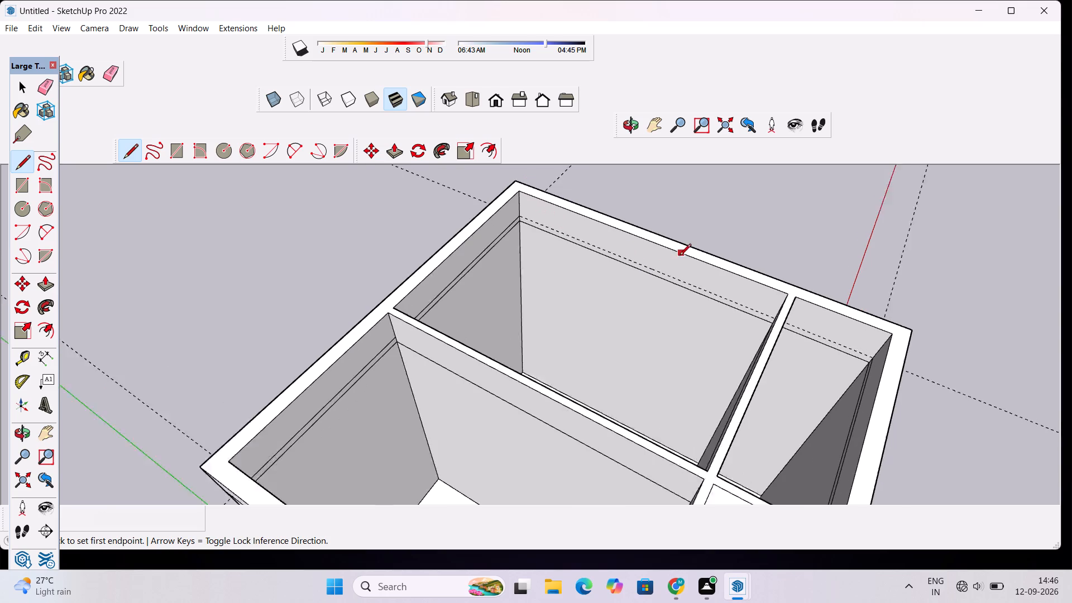
scroll(679, 256, "up", 1)
left_click(490, 209)
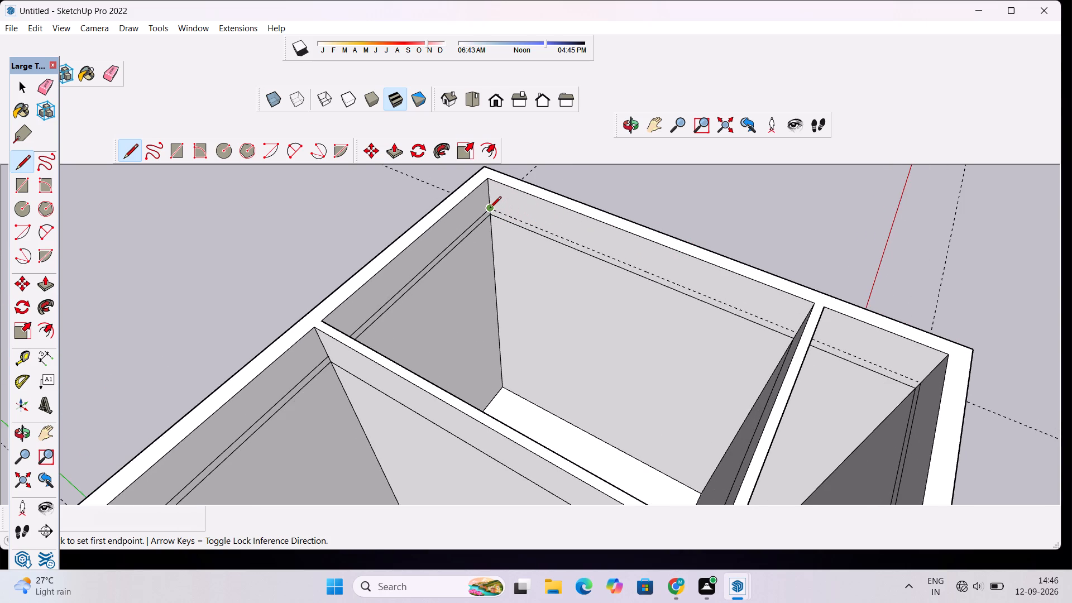
left_click(921, 384)
scroll(655, 218, "down", 8)
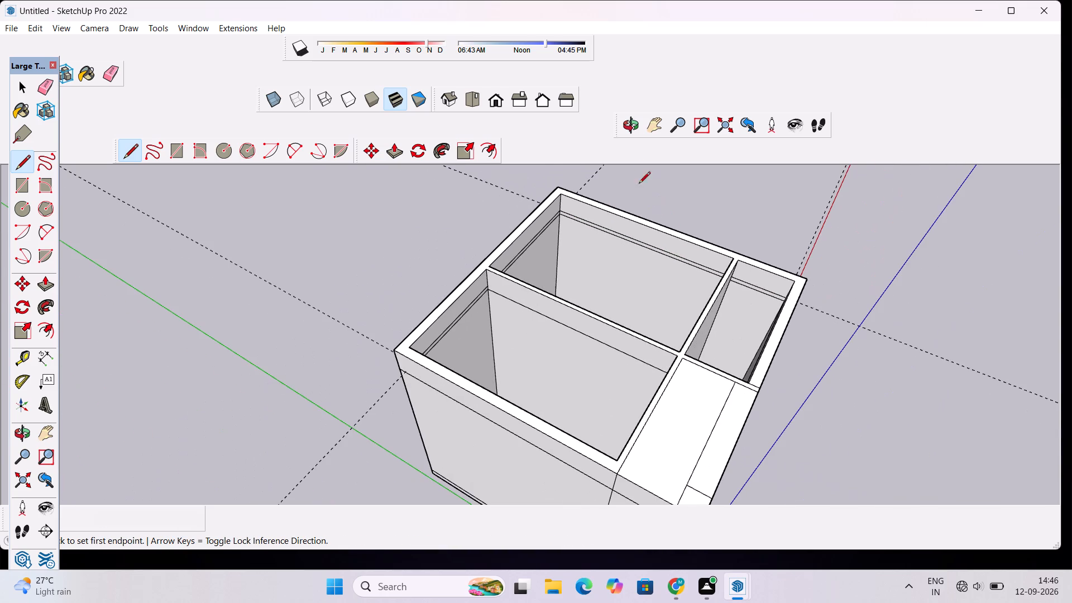
Erase all the remaining dashed construction guides around the building.
left_click(628, 133)
left_click_drag(656, 224, 560, 243)
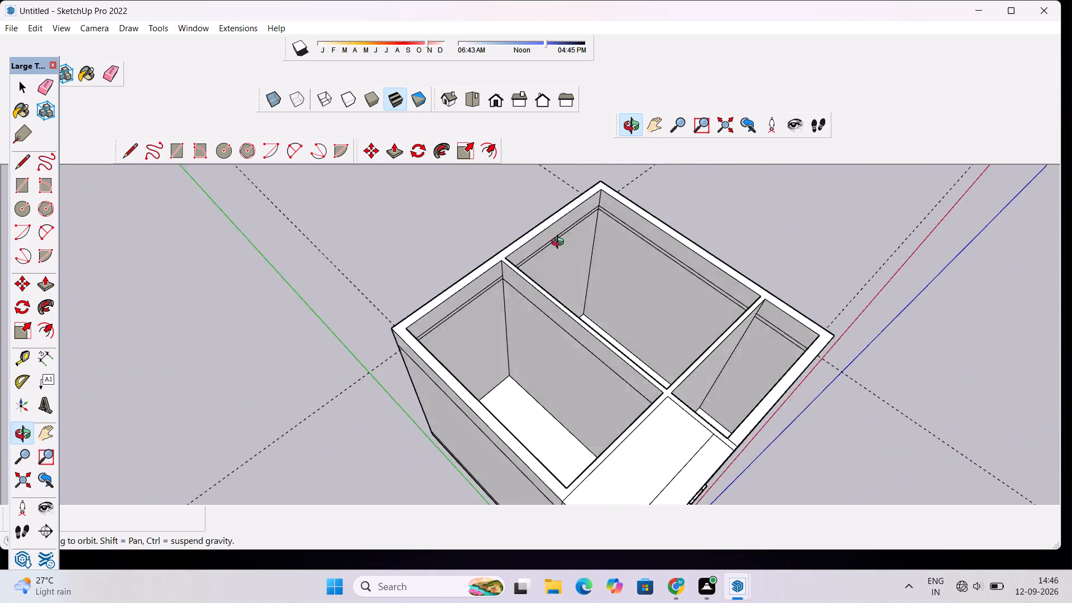
left_click_drag(560, 243, 499, 240)
scroll(534, 238, "down", 4)
left_click_drag(648, 266, 606, 272)
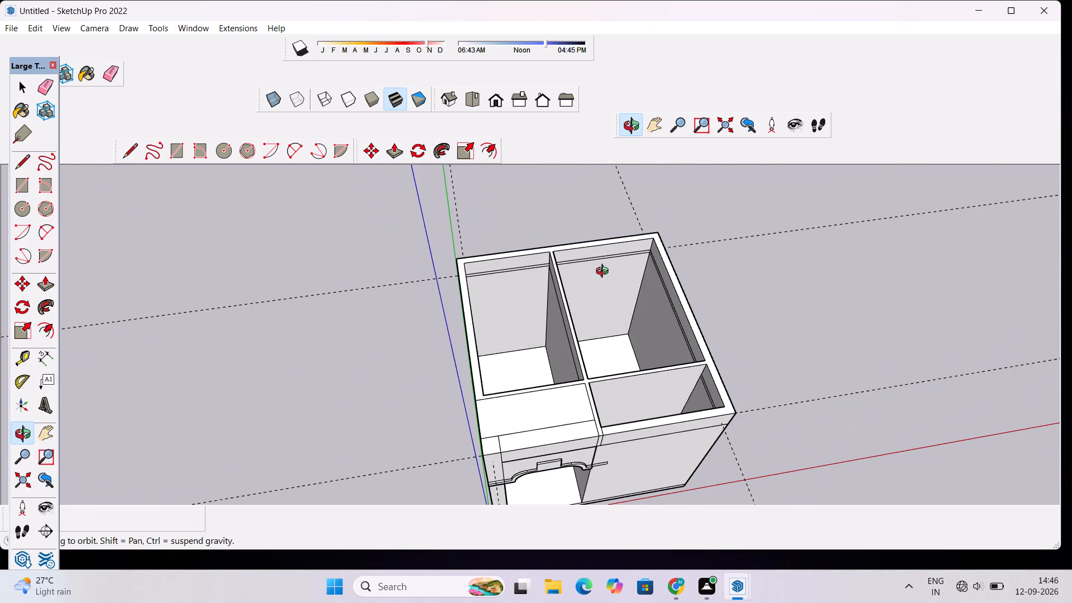
key("space")
key("e")
left_click_drag(680, 232, 683, 235)
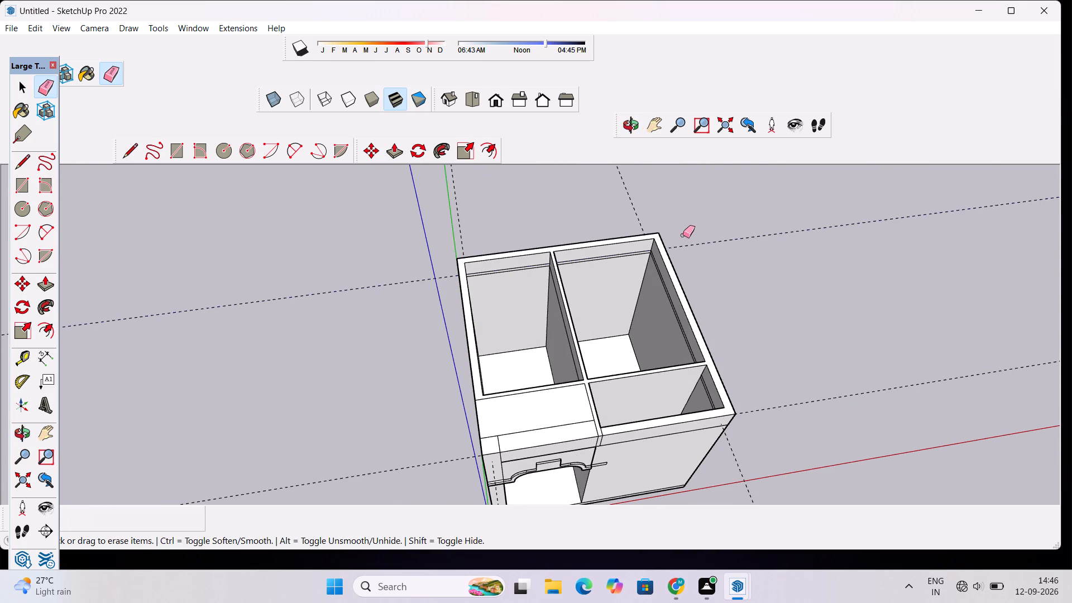
left_click_drag(683, 235, 688, 251)
left_click_drag(659, 197, 626, 212)
left_click_drag(816, 365, 818, 386)
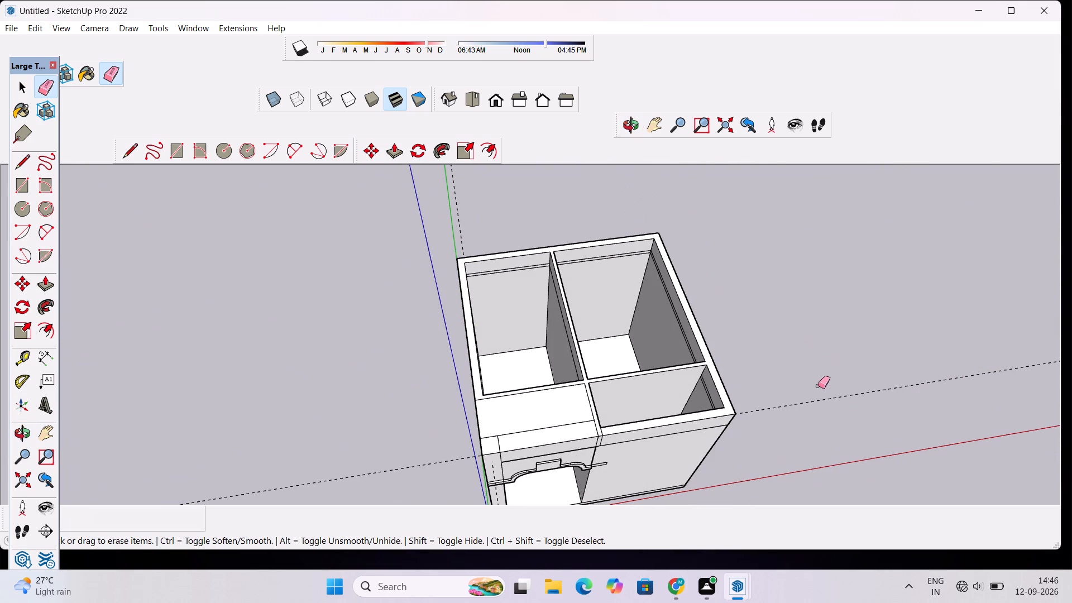
left_click_drag(818, 386, 824, 405)
left_click_drag(470, 190, 457, 209)
key("space")
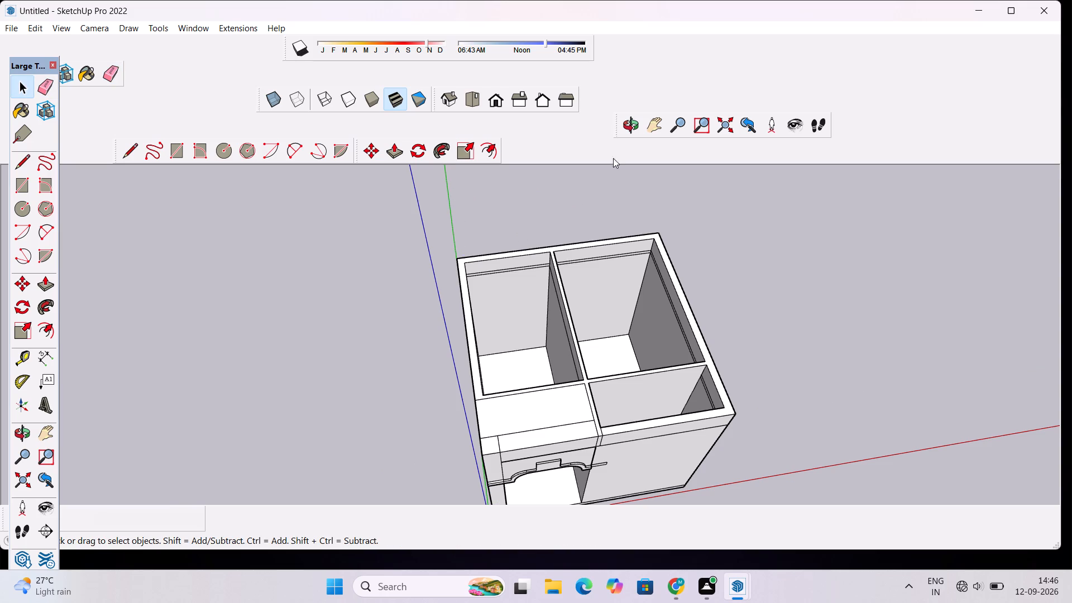
Push the top face of the walls down 2' 6" with Push/Pull, to the level of the traced lines.
scroll(665, 276, "up", 5)
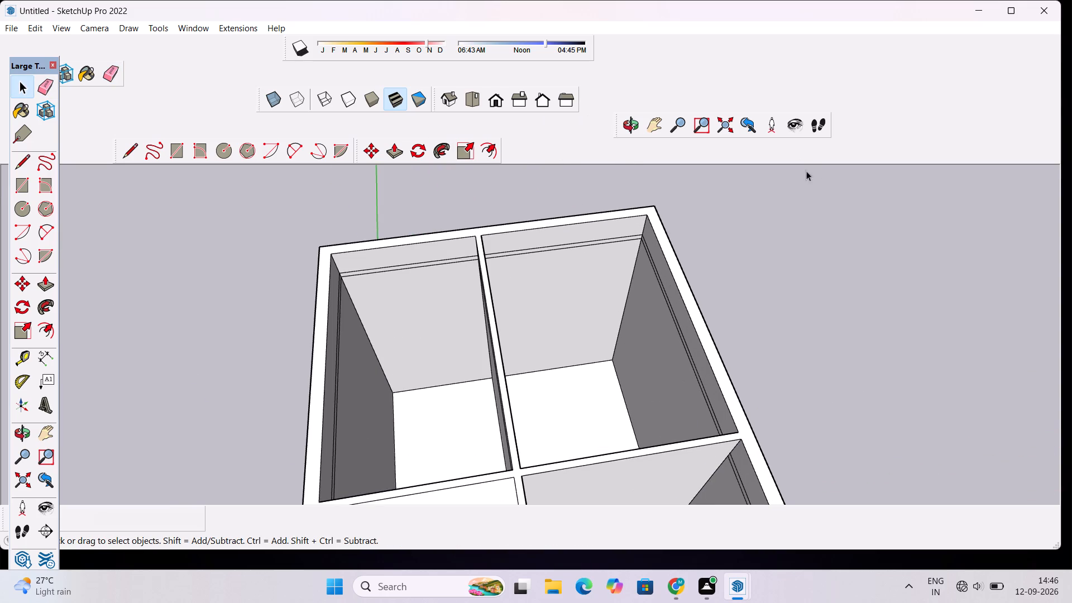
left_click(399, 155)
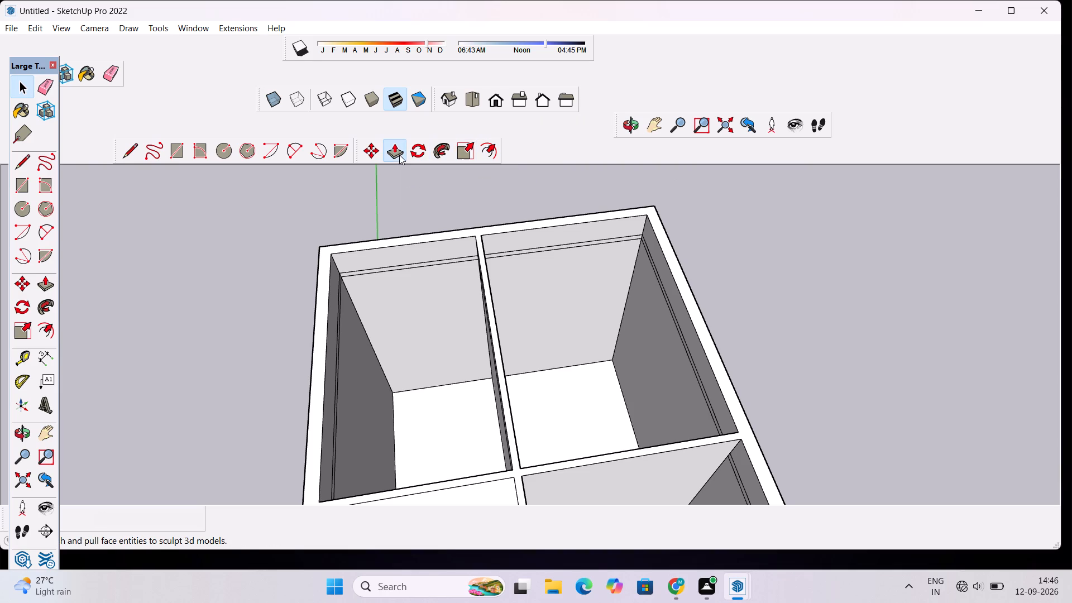
left_click(654, 215)
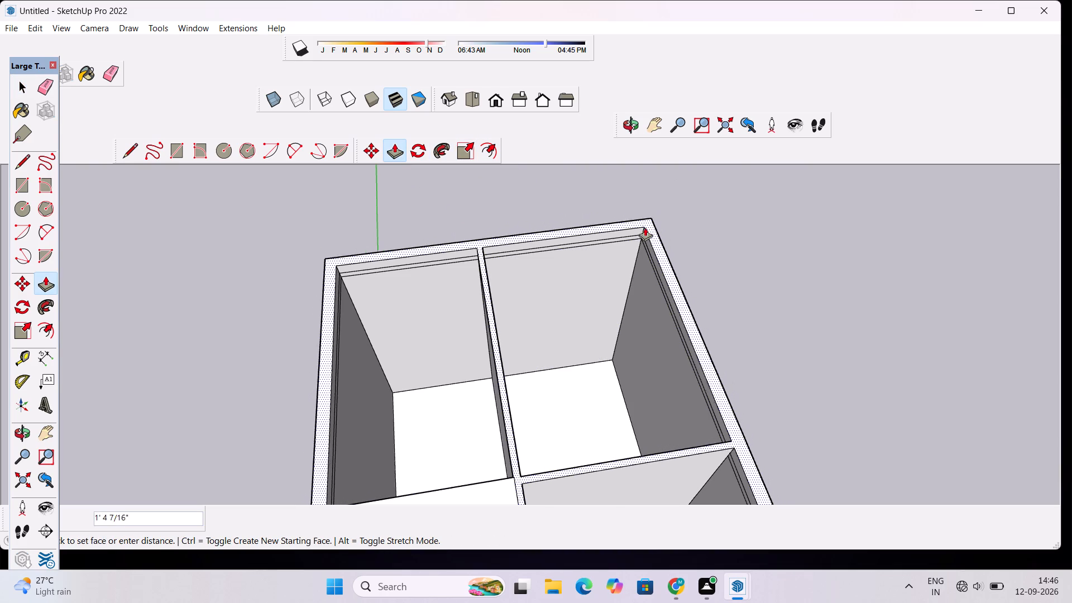
left_click(640, 233)
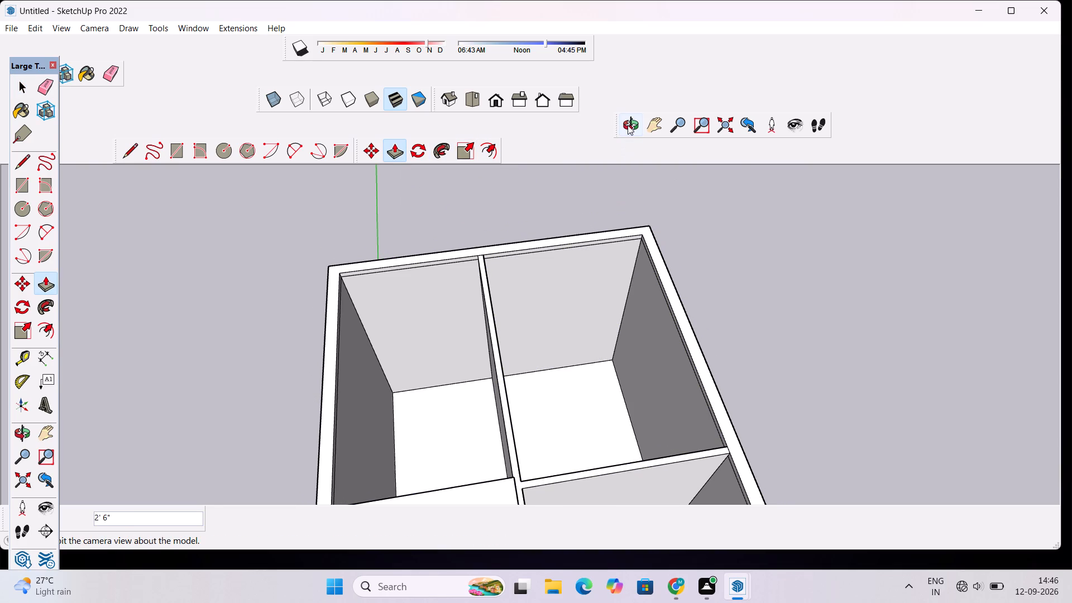
Erase the leftover edges on the side of the raised recess block, above the small front room.
left_click(628, 125)
left_click_drag(663, 316, 614, 225)
scroll(614, 213, "down", 9)
scroll(616, 324, "up", 4)
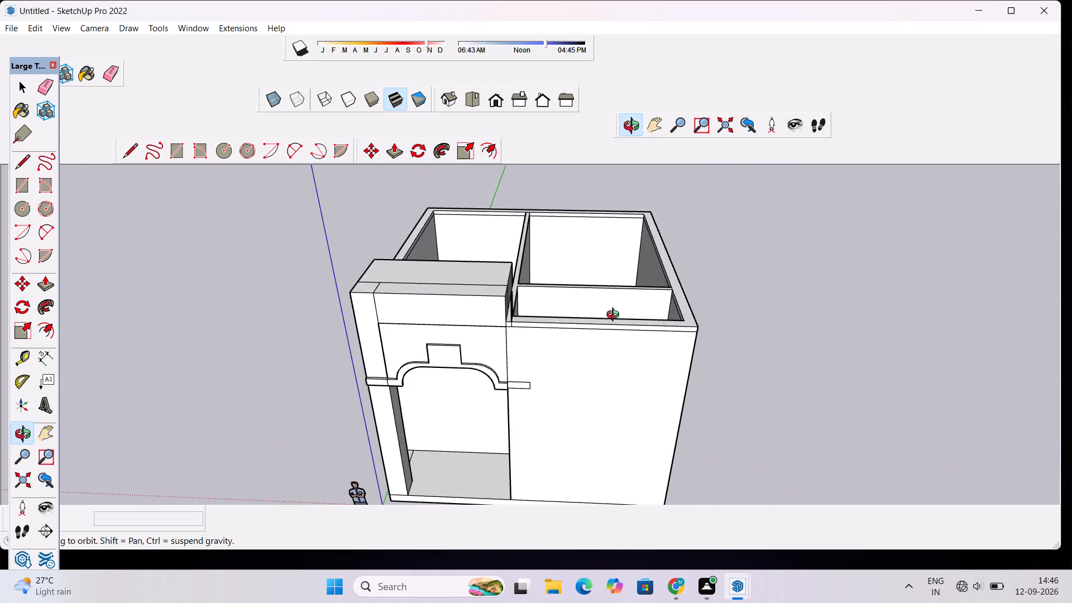
left_click_drag(615, 316, 353, 303)
scroll(539, 264, "up", 6)
left_click_drag(426, 294, 554, 310)
key("e")
left_click_drag(527, 322, 520, 327)
left_click_drag(522, 308, 508, 339)
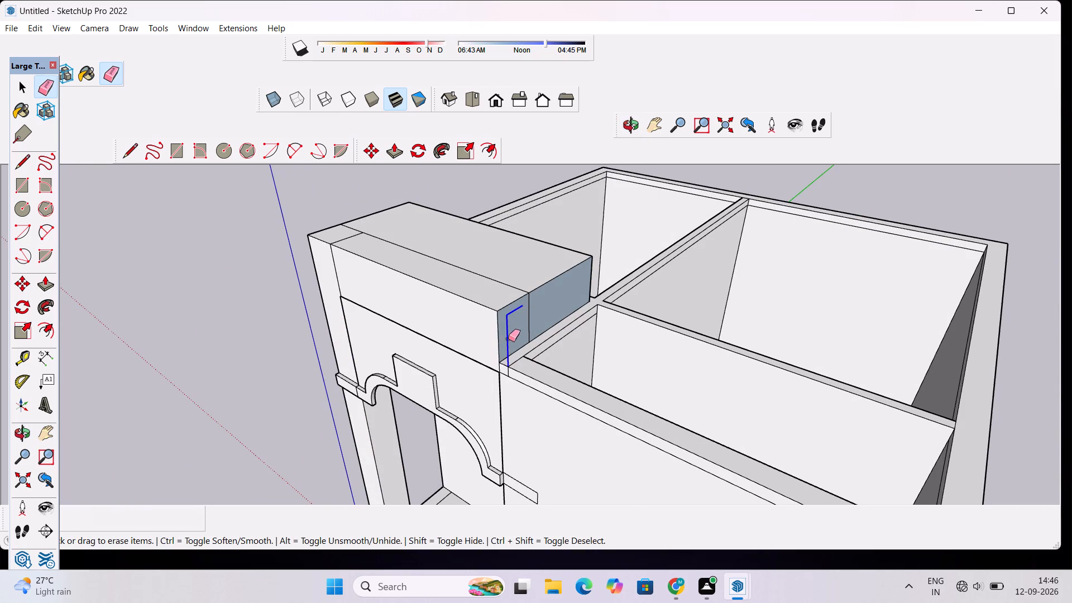
left_click_drag(508, 339, 508, 352)
Erase the leftover seam lines just below the wall tops on the partitions, back wall and left side wall.
scroll(575, 327, "up", 2)
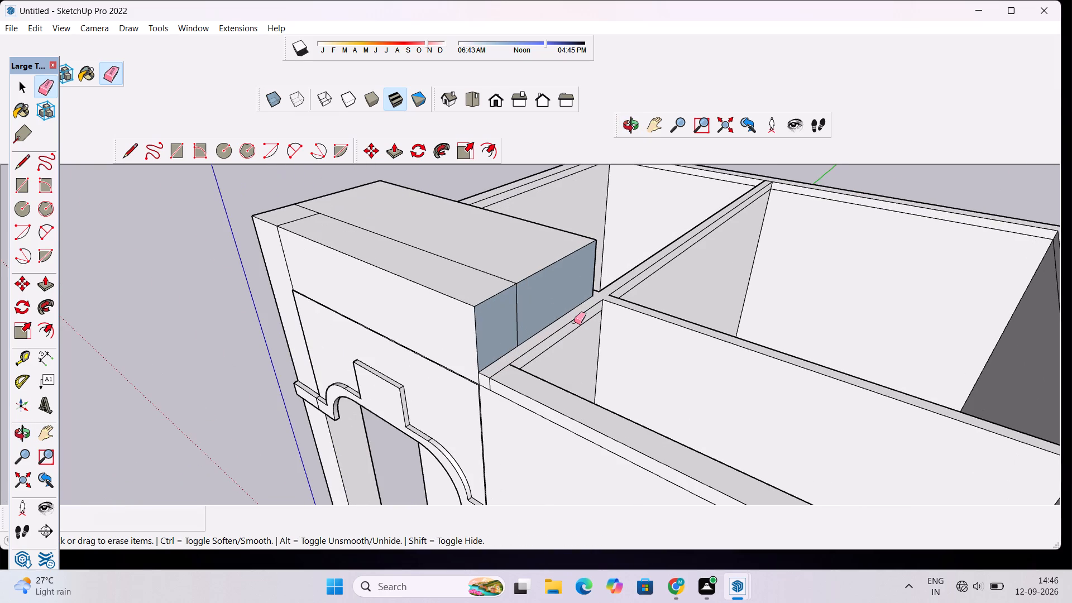
left_click(574, 320)
key("ctrl+z")
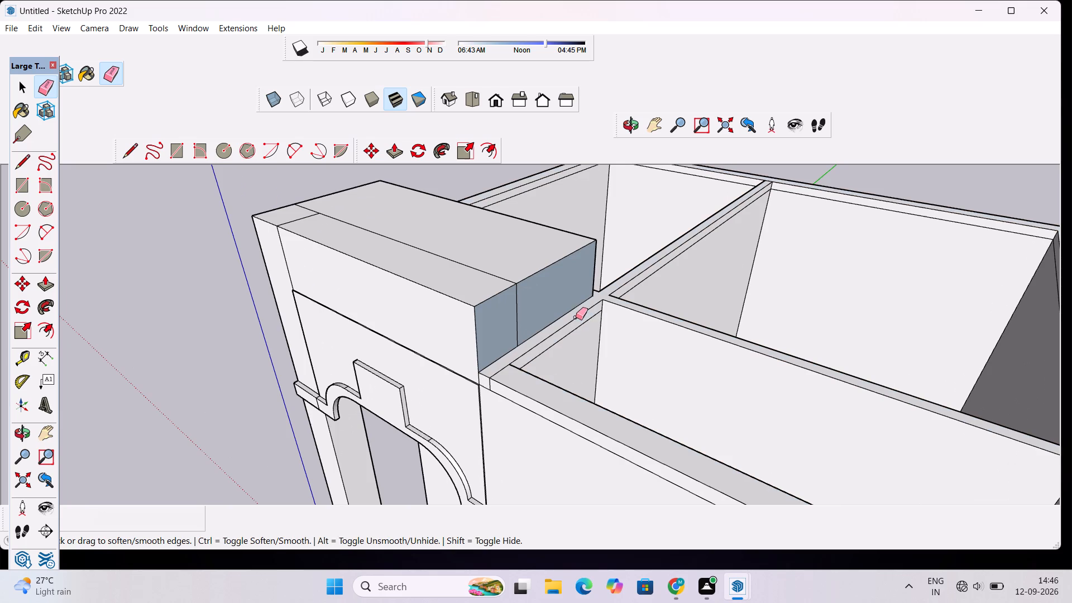
left_click(580, 326)
left_click(643, 283)
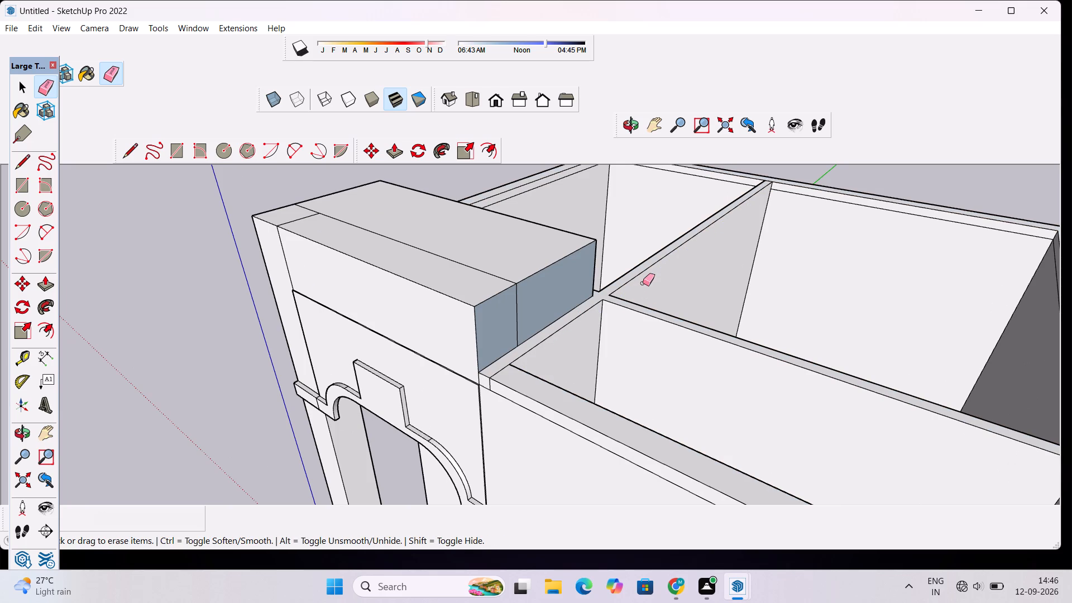
left_click(822, 198)
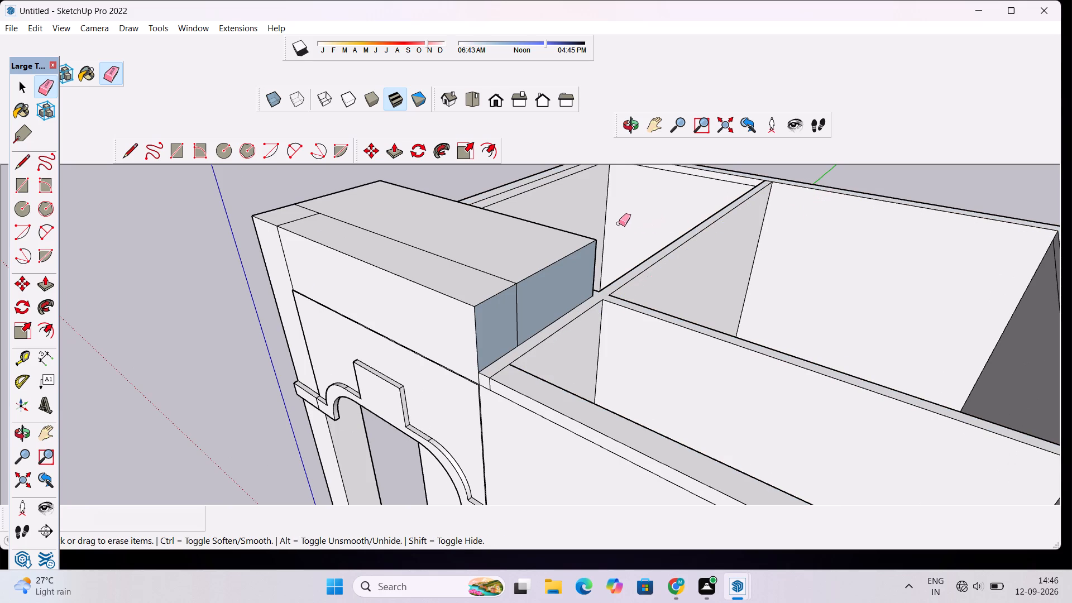
scroll(687, 219, "down", 6)
scroll(679, 170, "up", 7)
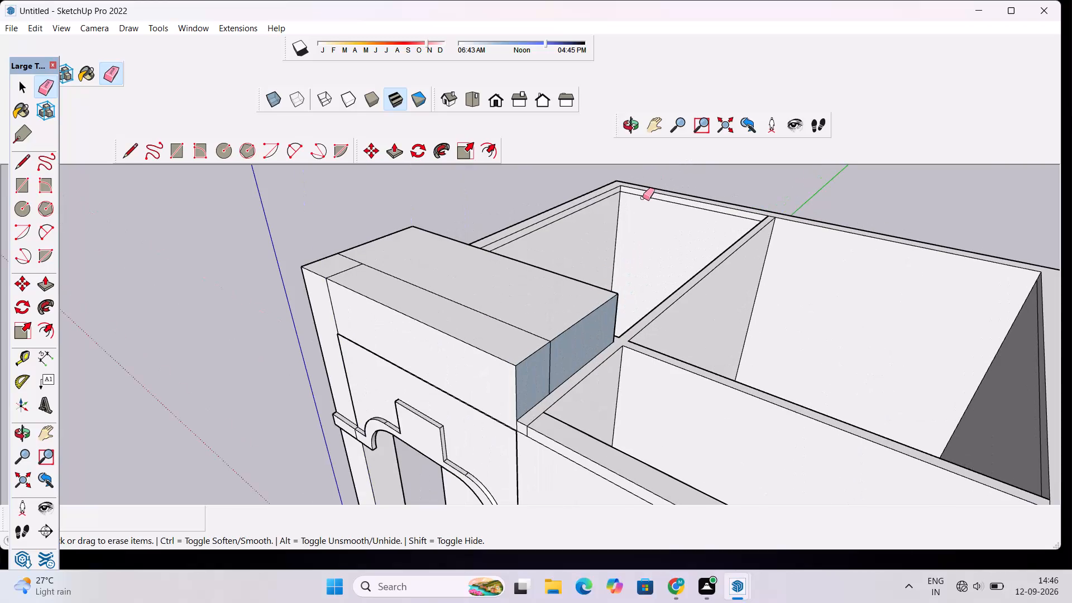
left_click(644, 195)
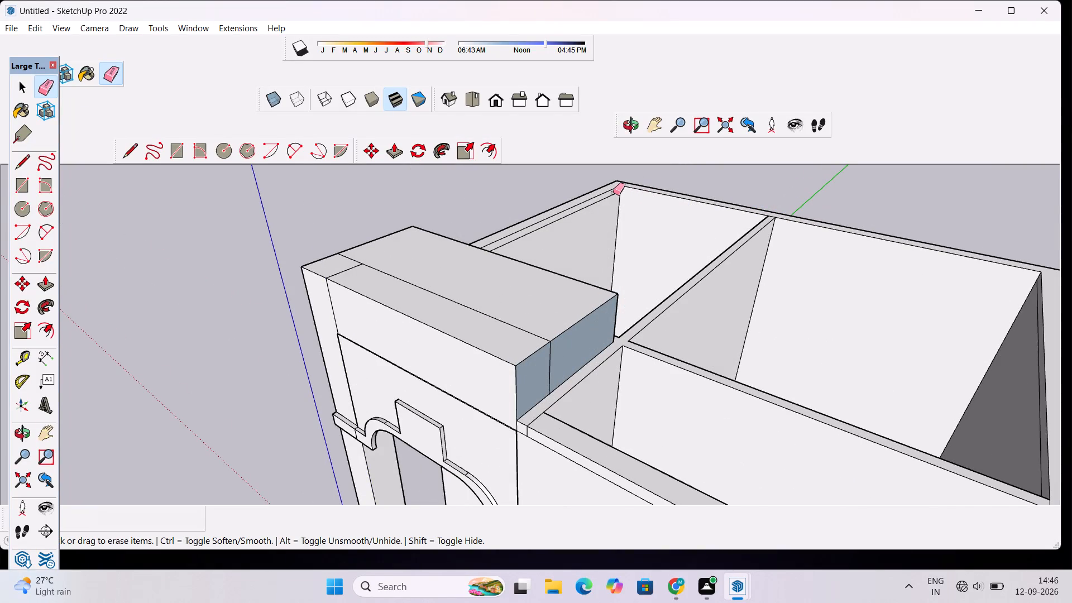
scroll(573, 260, "up", 4)
scroll(556, 204, "down", 2)
left_click(555, 197)
scroll(561, 196, "down", 3)
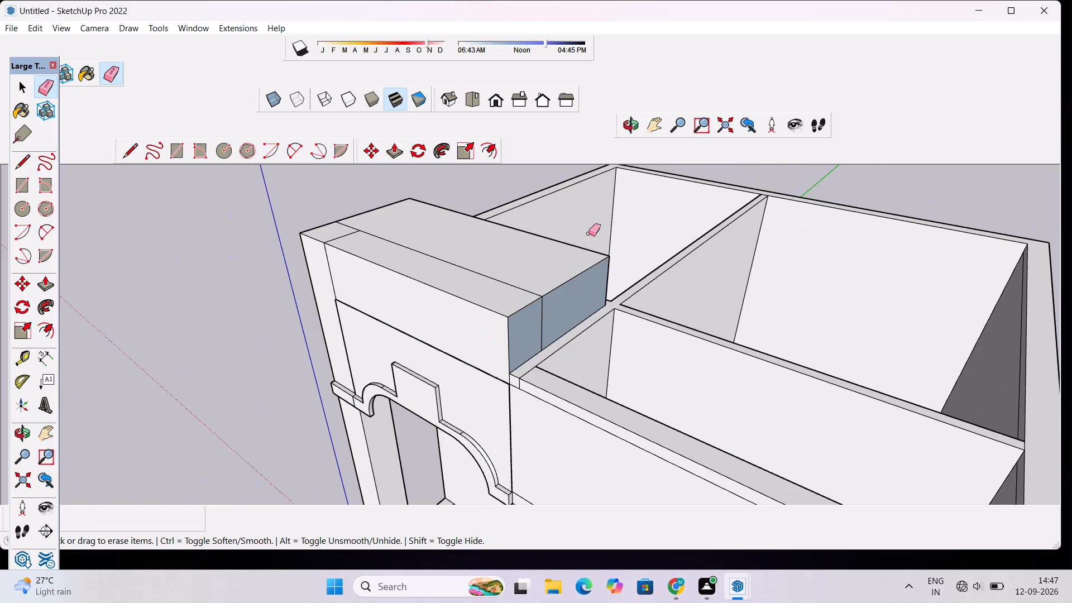
Examine the lowered walls and the raised recess block from behind, from the front and from above.
left_click(628, 128)
left_click_drag(765, 297, 398, 342)
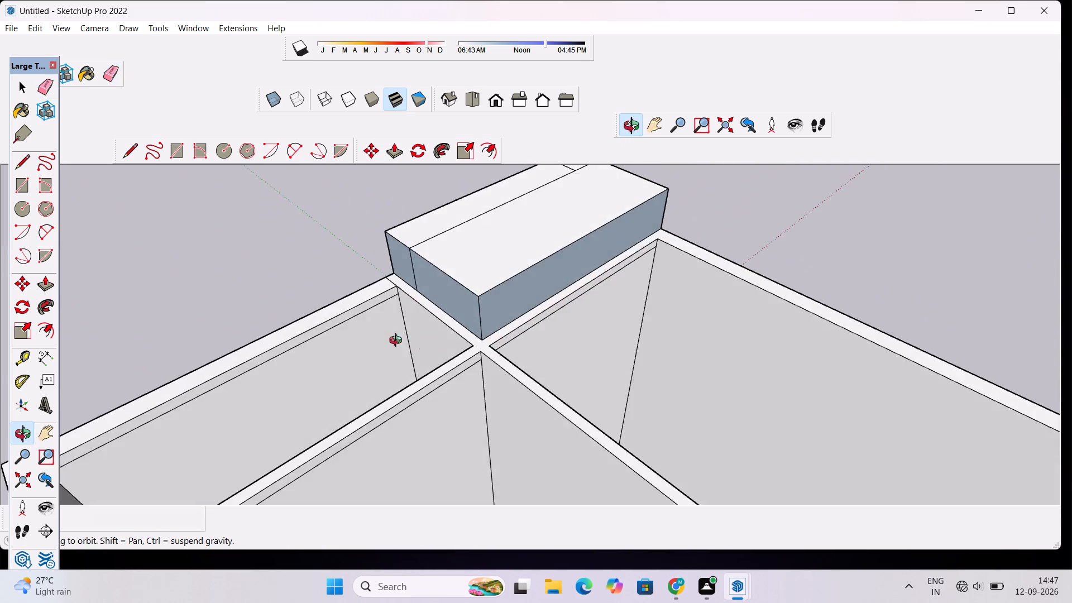
left_click_drag(398, 342, 1071, 254)
scroll(461, 337, "down", 4)
scroll(561, 295, "up", 3)
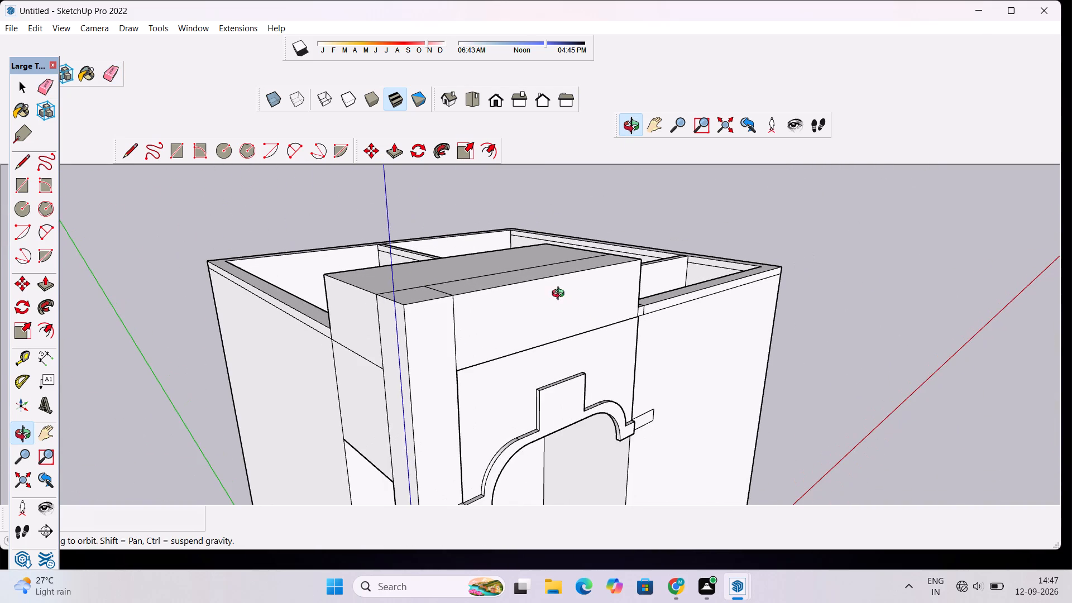
scroll(607, 298, "down", 3)
left_click_drag(608, 296, 607, 379, "shift")
scroll(612, 315, "down", 5)
left_click_drag(675, 298, 612, 379)
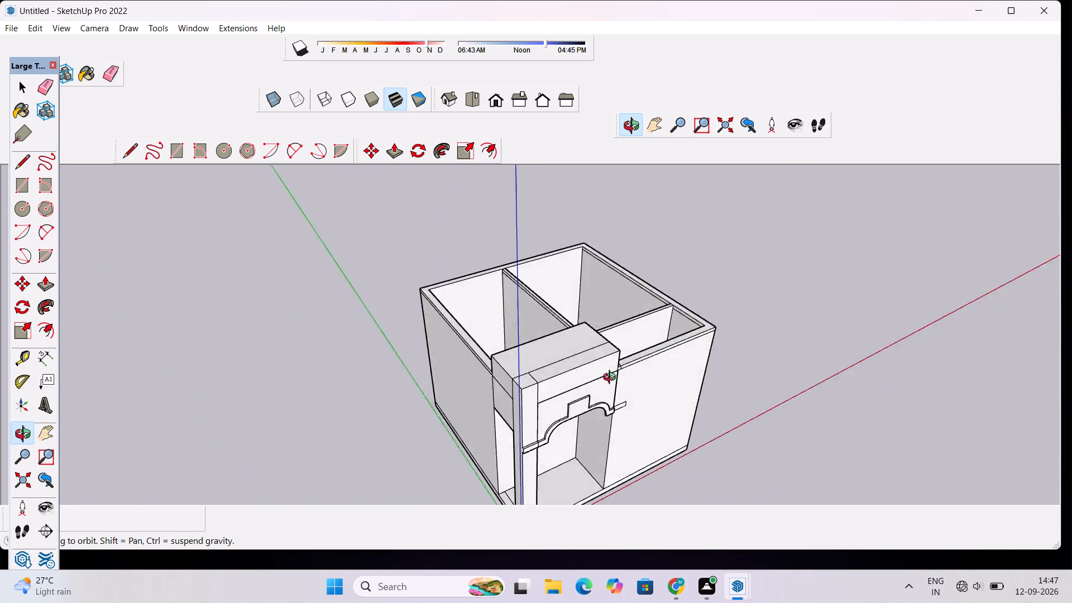
left_click_drag(612, 379, 395, 418)
Delete the large rear roof face of the raised recess block, keeping the narrow strip over the arched front.
scroll(464, 362, "up", 3)
left_click_drag(477, 373, 608, 399)
scroll(594, 379, "up", 1)
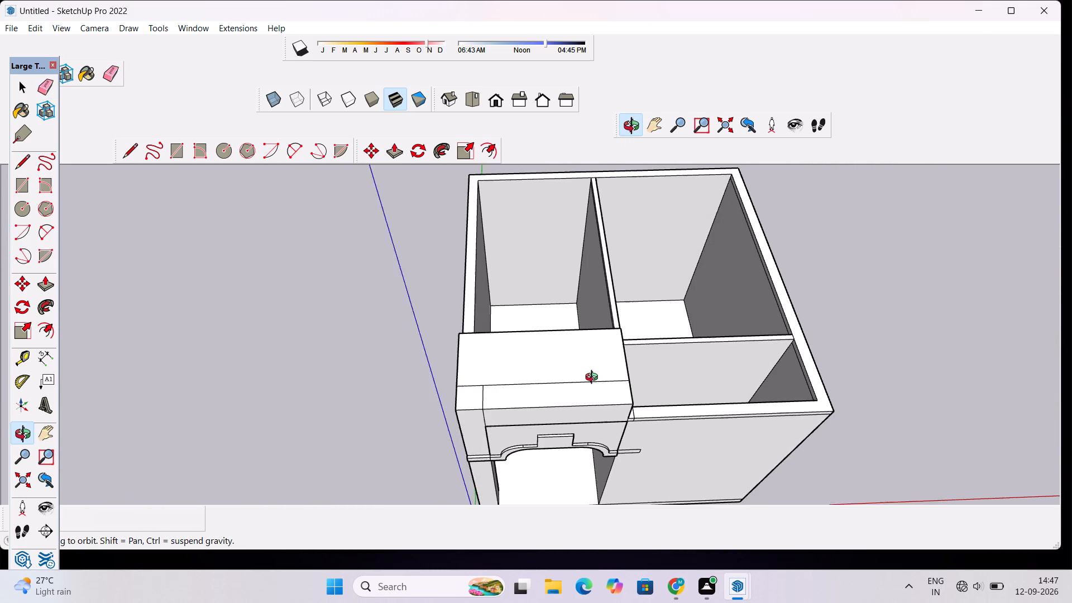
scroll(594, 379, "up", 1)
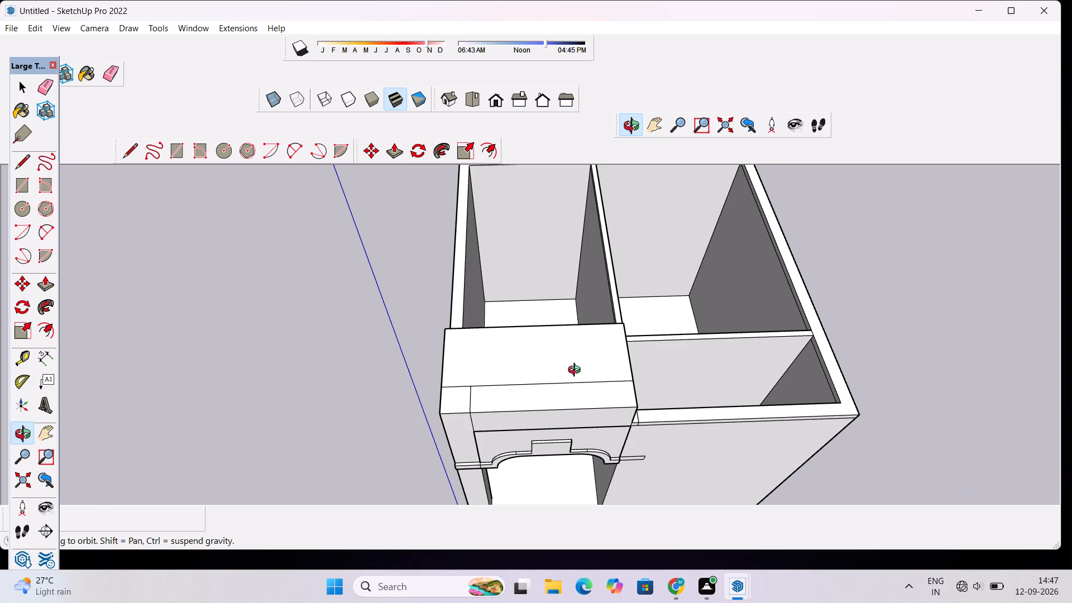
key("space")
left_click(577, 371)
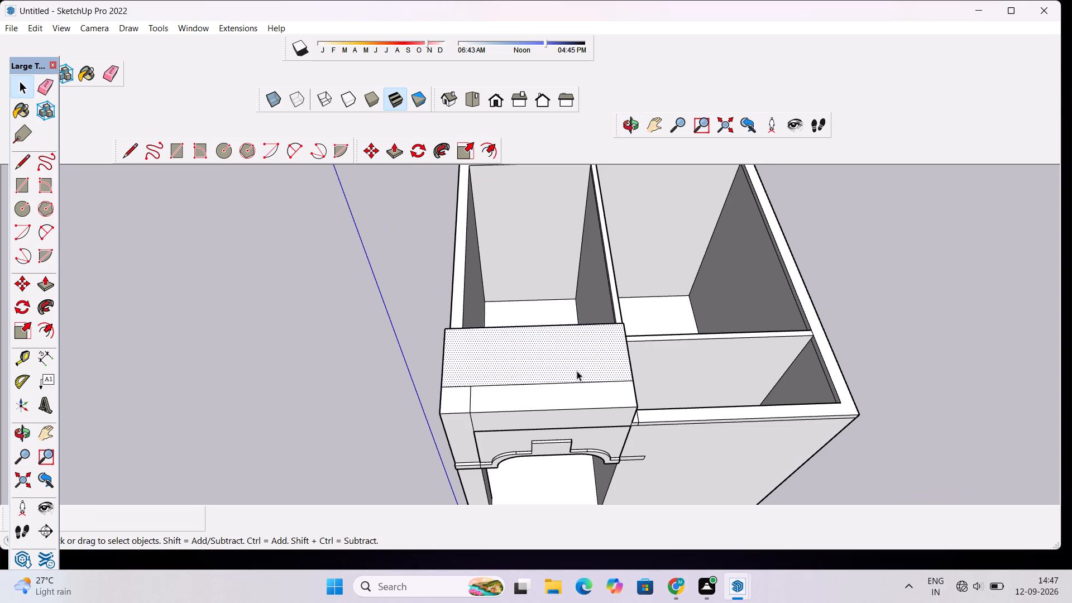
key("Delete")
Erase the upright back and side faces left standing above the walls around the opened recess.
scroll(562, 342, "down", 2)
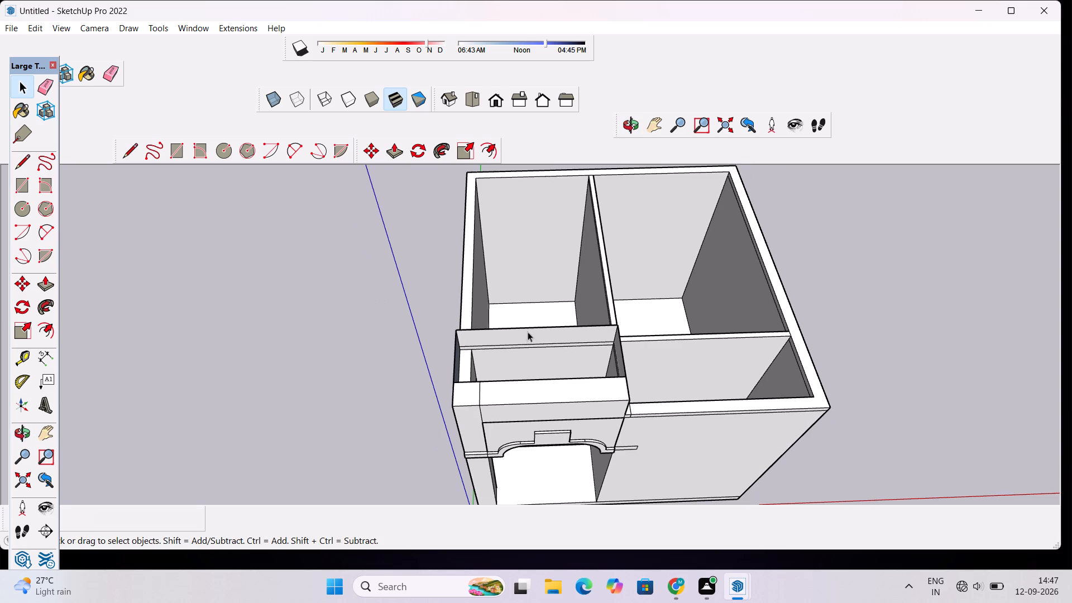
key("e")
left_click_drag(527, 327, 532, 337)
scroll(528, 344, "up", 4)
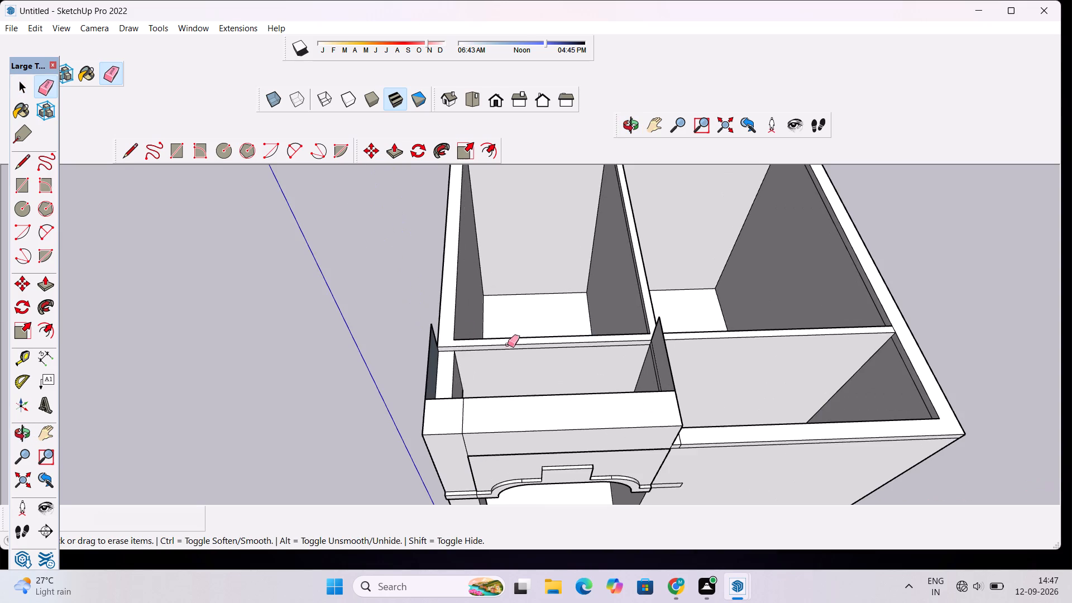
left_click_drag(433, 327, 430, 357)
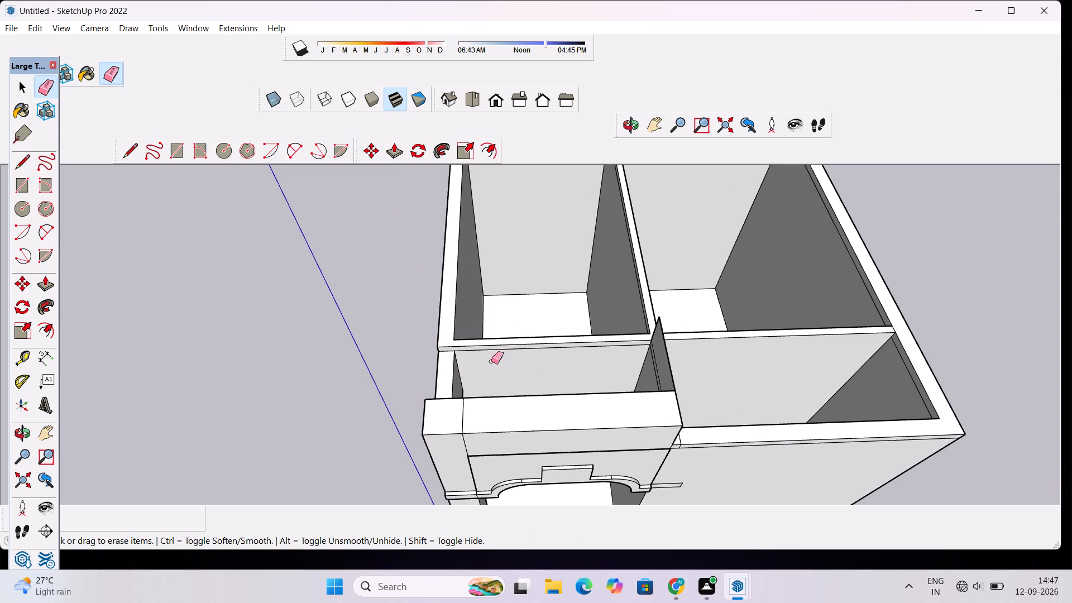
left_click_drag(665, 350, 667, 356)
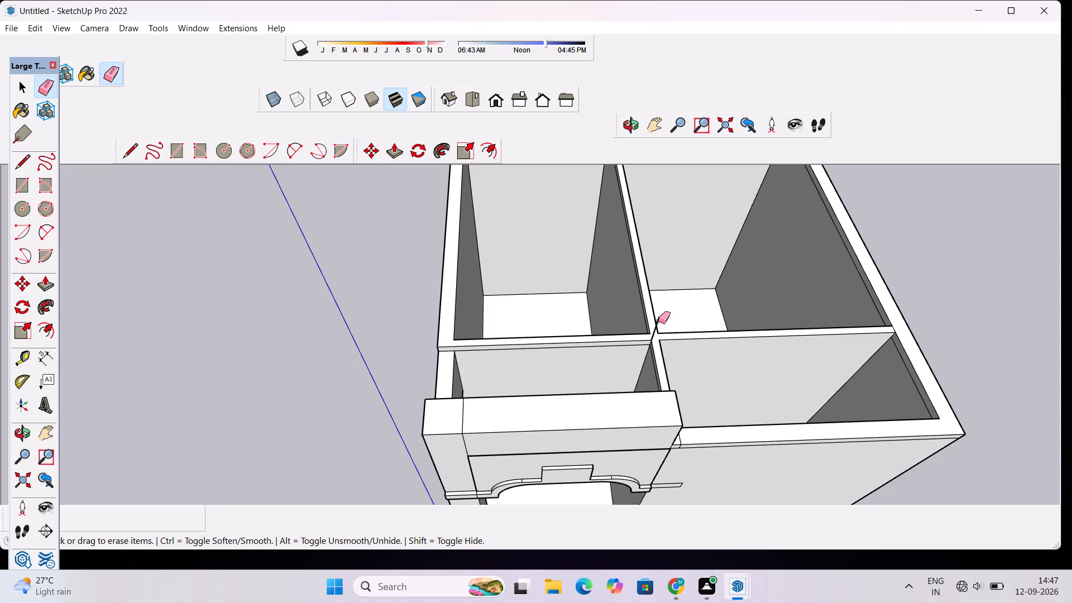
left_click(658, 321)
scroll(652, 293, "down", 1)
Examine the raised strip over the arched front and its junction with the lowered wall tops from several angles.
left_click(629, 126)
left_click_drag(710, 295, 708, 301)
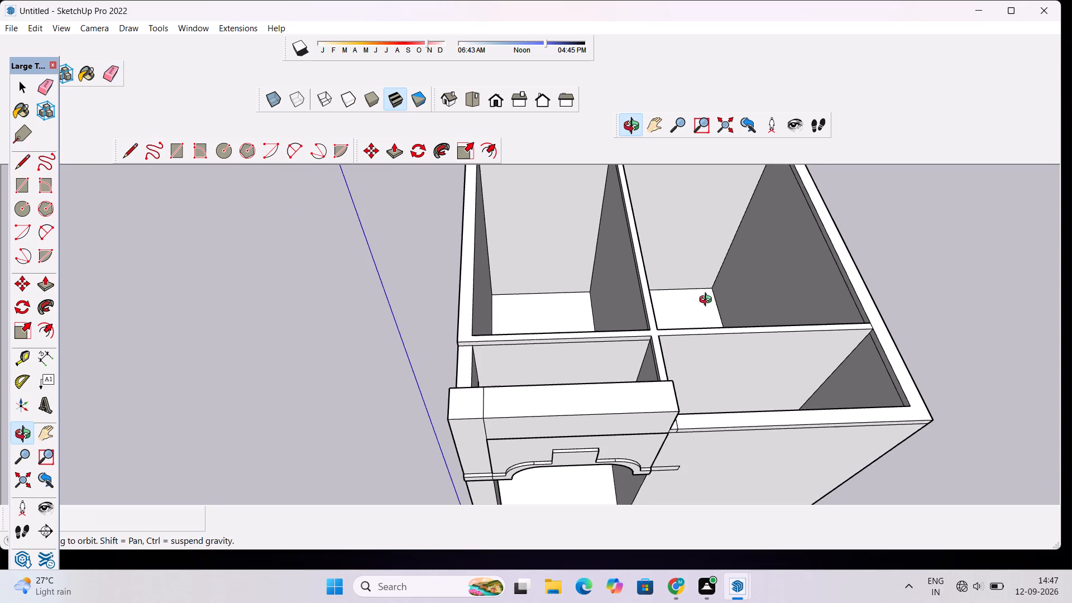
left_click_drag(708, 301, 392, 247)
scroll(415, 289, "up", 4)
scroll(419, 280, "down", 6)
left_click_drag(355, 328, 443, 327)
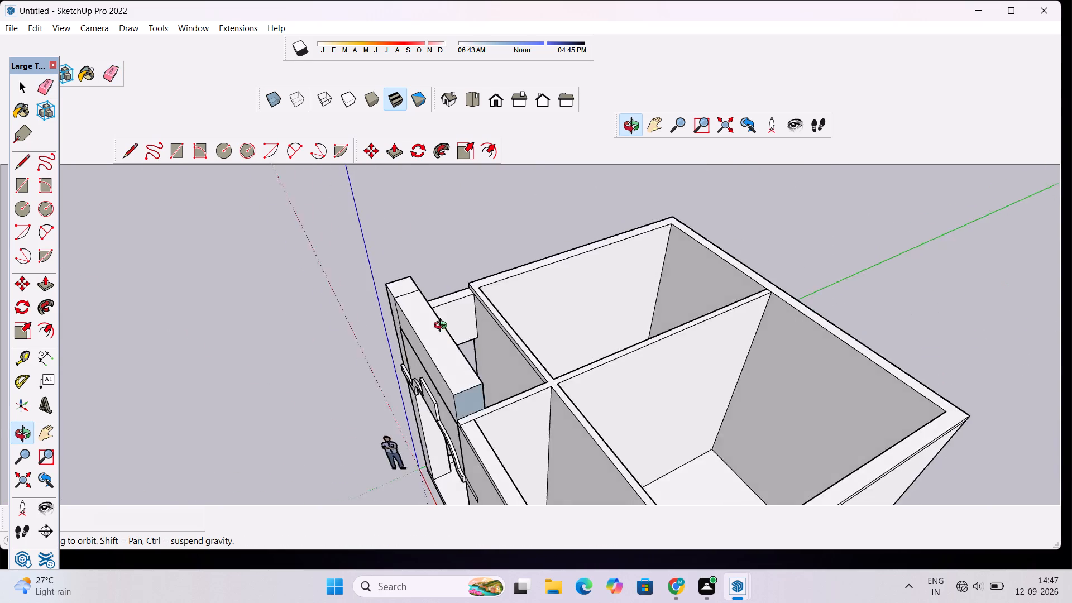
left_click_drag(443, 327, 535, 289)
scroll(518, 312, "down", 3)
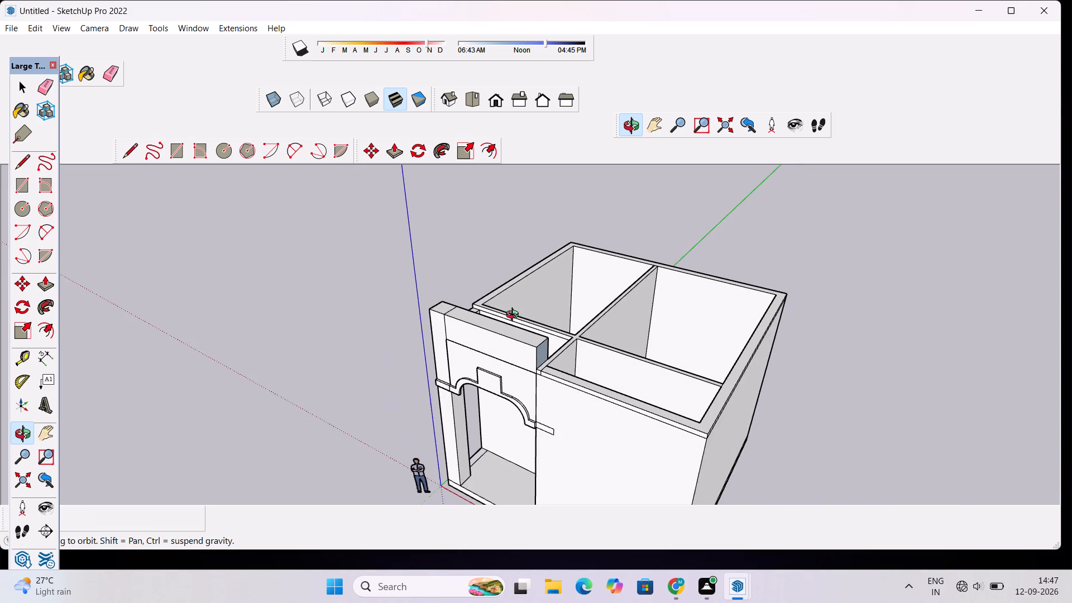
left_click_drag(476, 360, 529, 309)
scroll(557, 343, "up", 3)
left_click_drag(513, 367, 564, 364)
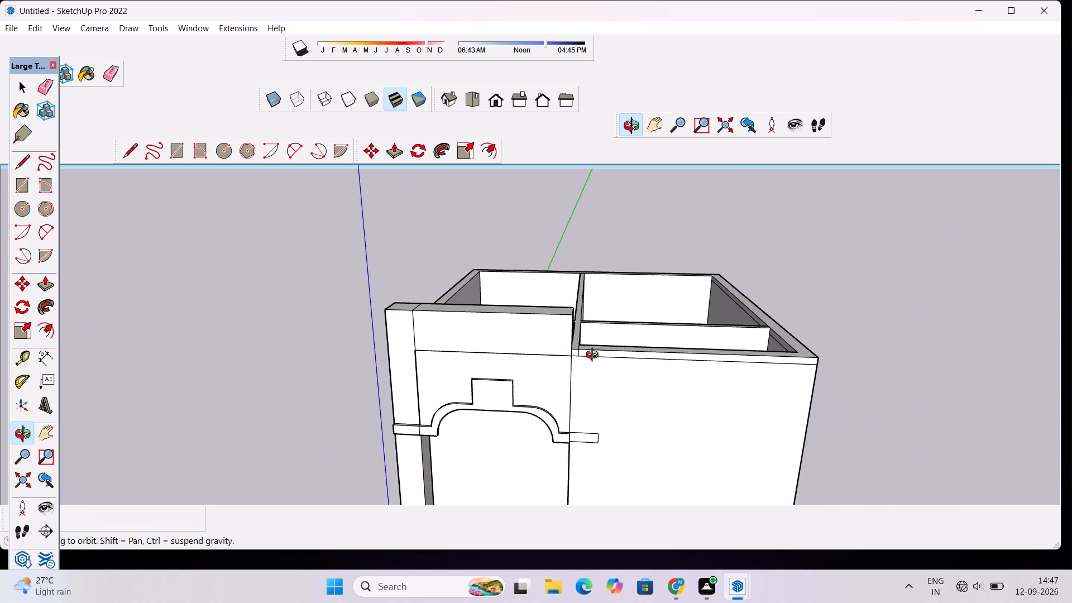
scroll(647, 355, "up", 3)
scroll(647, 355, "down", 4)
left_click_drag(567, 342, 580, 375)
scroll(571, 363, "up", 2)
left_click_drag(571, 356, 511, 362, "shift")
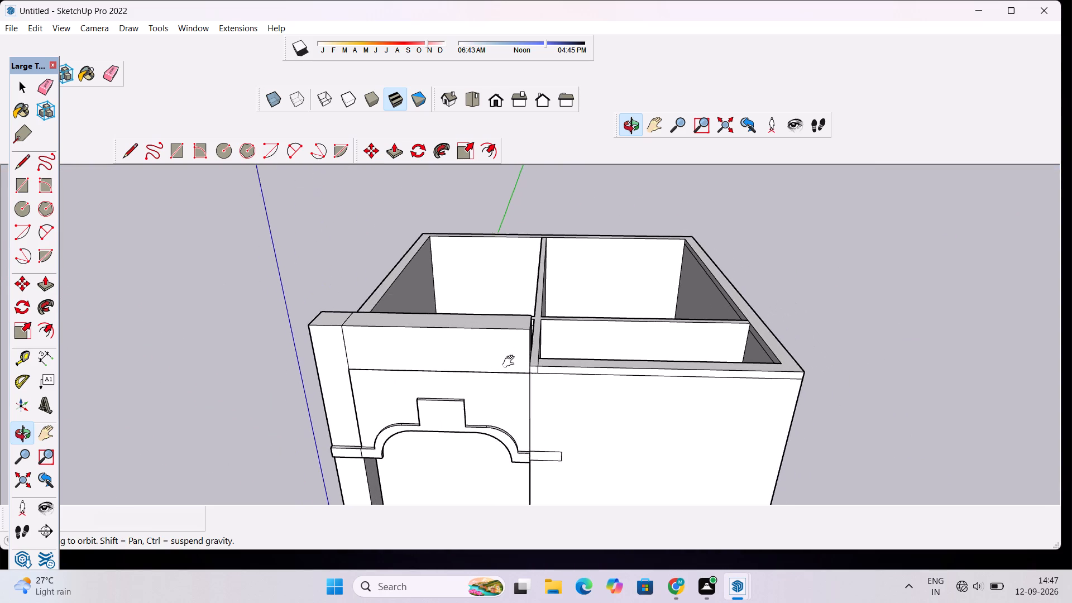
left_click_drag(511, 362, 514, 363, "shift")
Remove the rear, top, front and end faces of the raised strip over the arched front, keeping the corner pillar.
scroll(510, 357, "down", 3)
left_click_drag(562, 338, 155, 365)
scroll(513, 284, "up", 3)
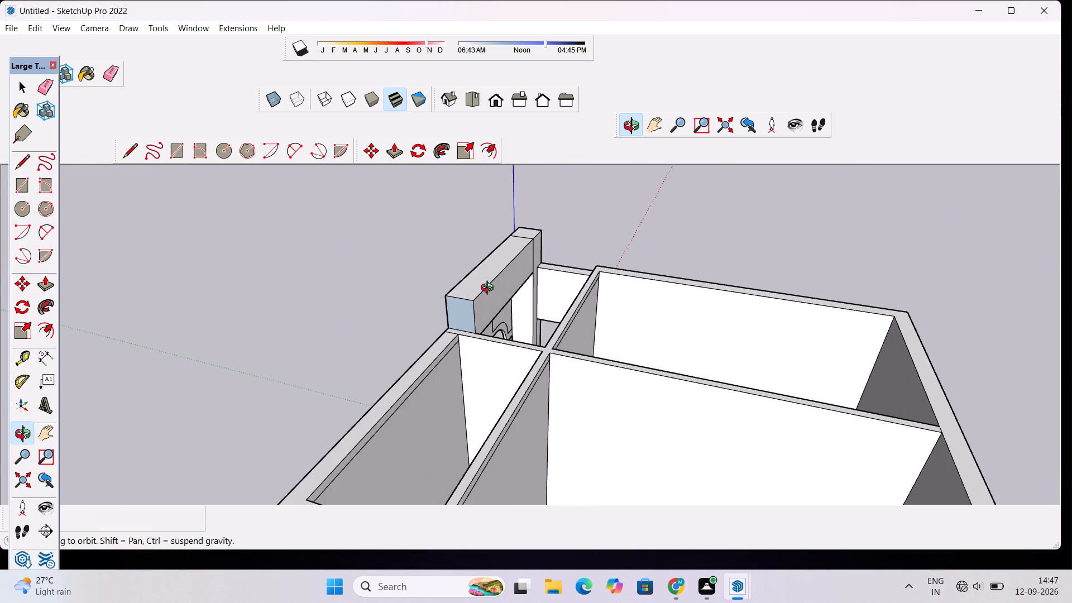
key("space")
left_click(490, 289)
key("Delete")
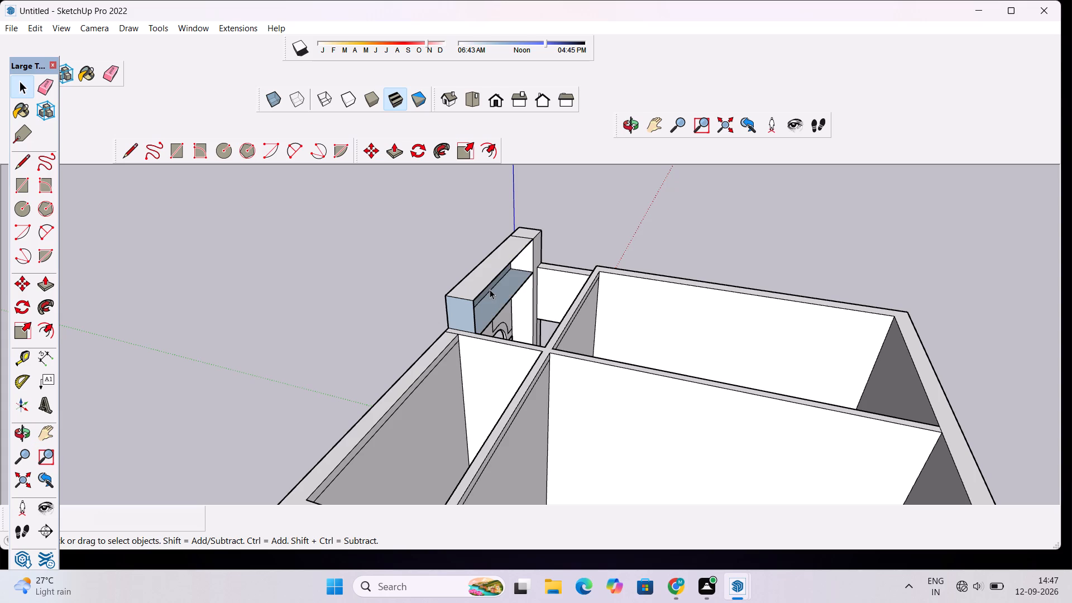
key("e")
left_click_drag(475, 262, 492, 276)
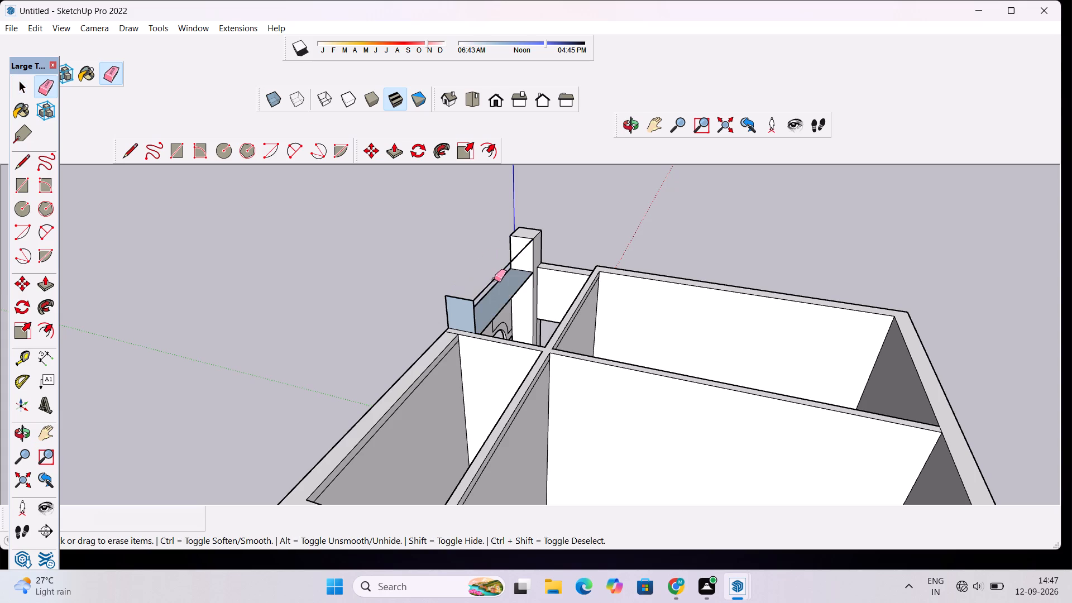
left_click(494, 279)
left_click(506, 303)
left_click_drag(473, 308, 473, 308)
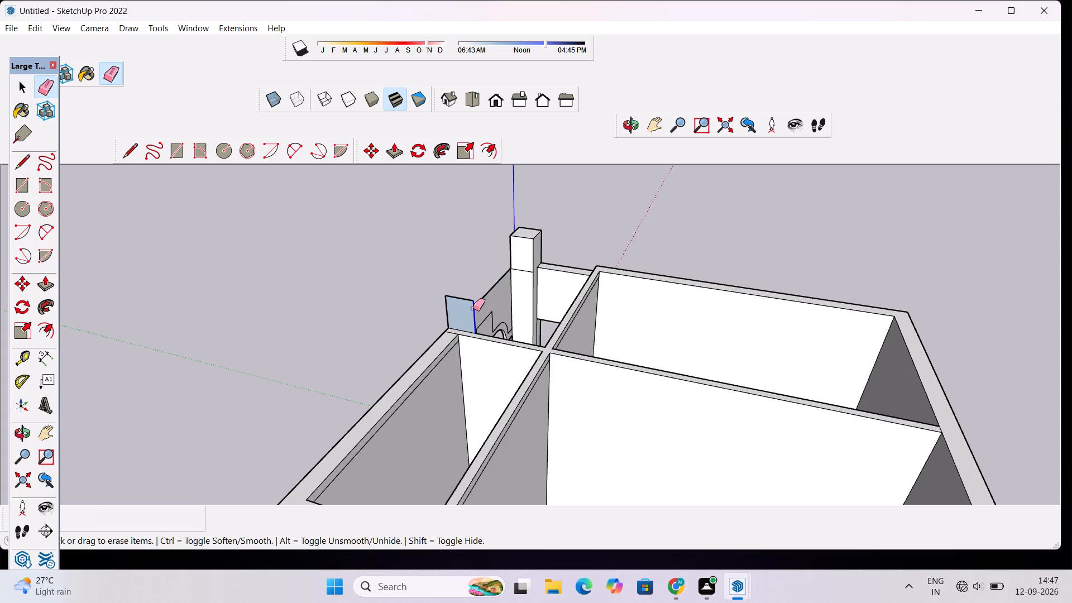
left_click_drag(473, 308, 460, 303)
left_click_drag(461, 298, 434, 328)
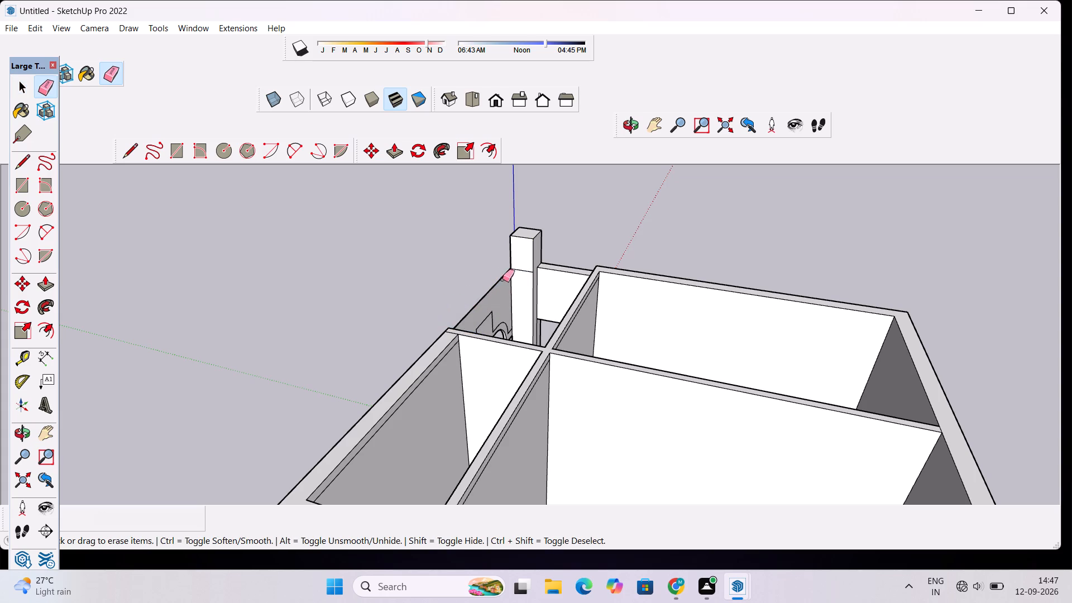
Push/Pull the wall top above the side doorway by 6" to align with the adjoining left side wall's top.
scroll(468, 322, "down", 4)
left_click(624, 128)
left_click_drag(406, 341, 421, 345)
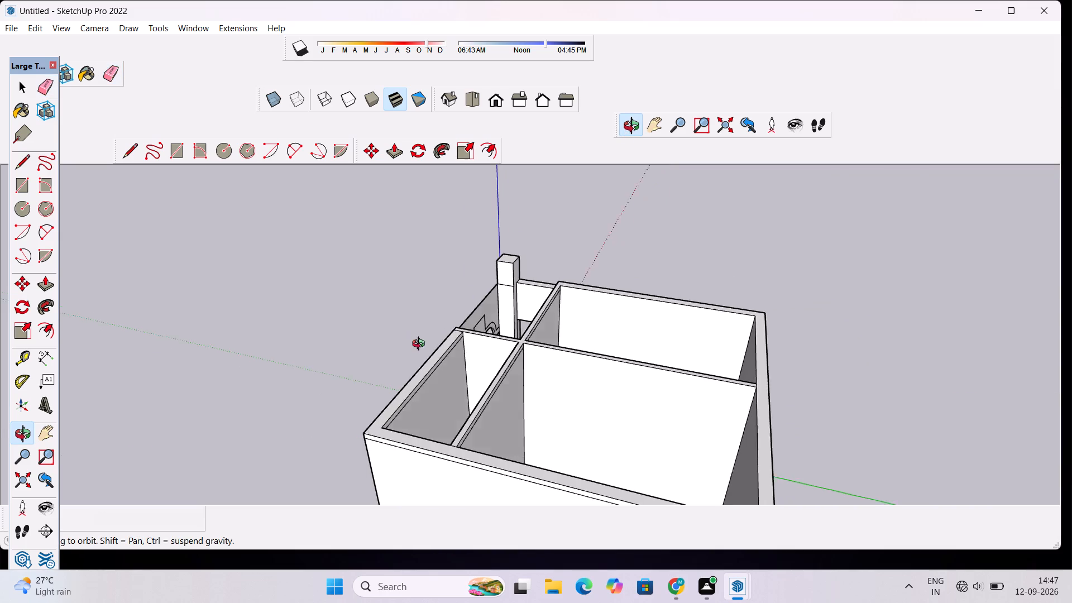
left_click_drag(421, 345, 703, 262)
scroll(537, 327, "up", 3)
left_click_drag(574, 334, 266, 495)
scroll(451, 356, "down", 6)
scroll(541, 305, "up", 5)
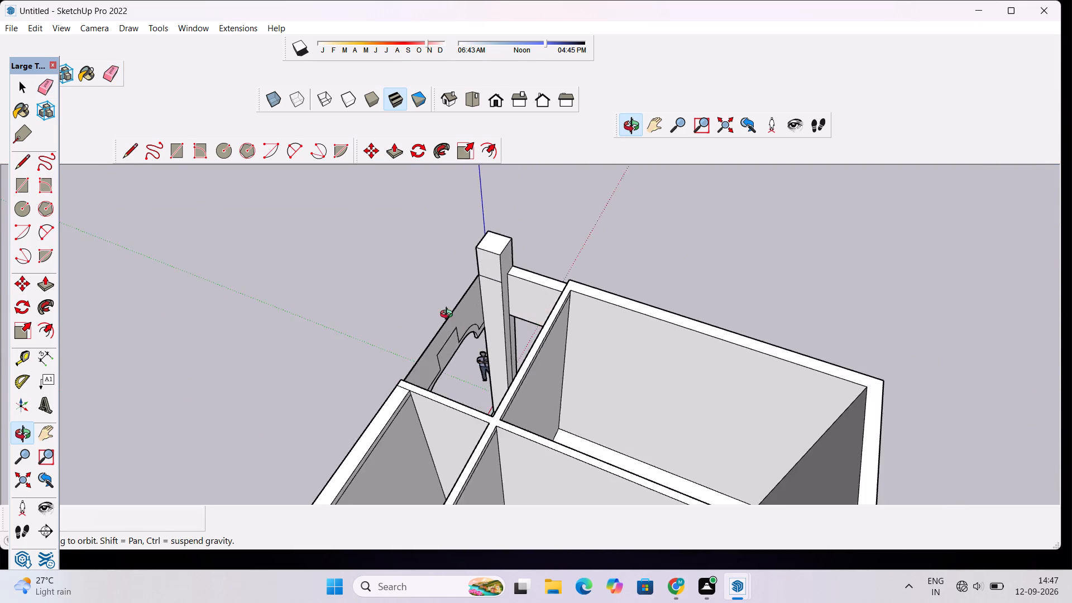
left_click_drag(452, 322, 777, 301)
left_click_drag(461, 327, 701, 423)
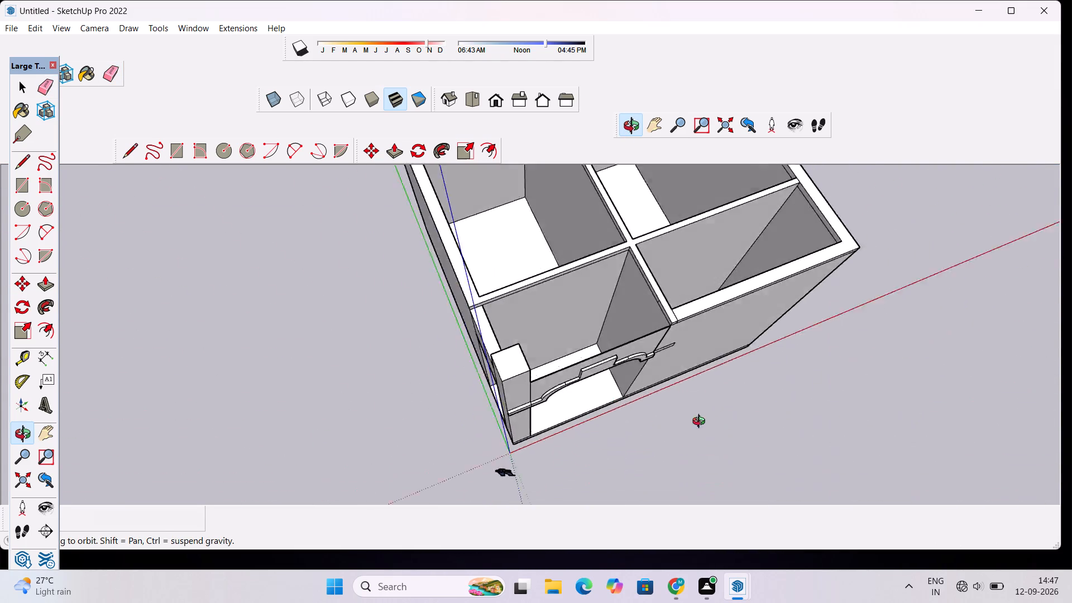
left_click_drag(701, 423, 898, 374)
scroll(472, 352, "up", 3)
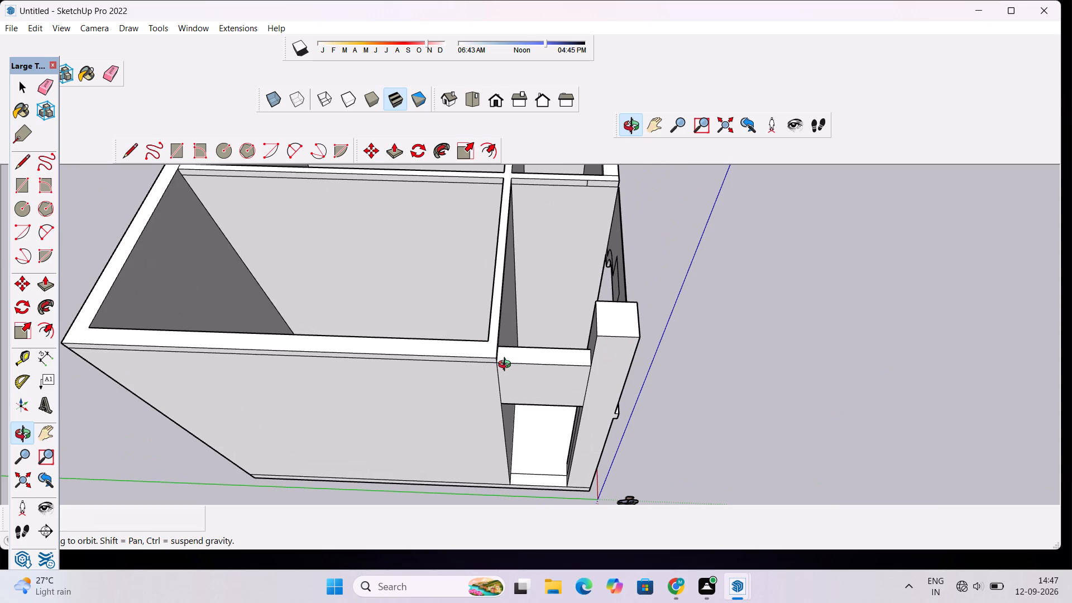
key("p")
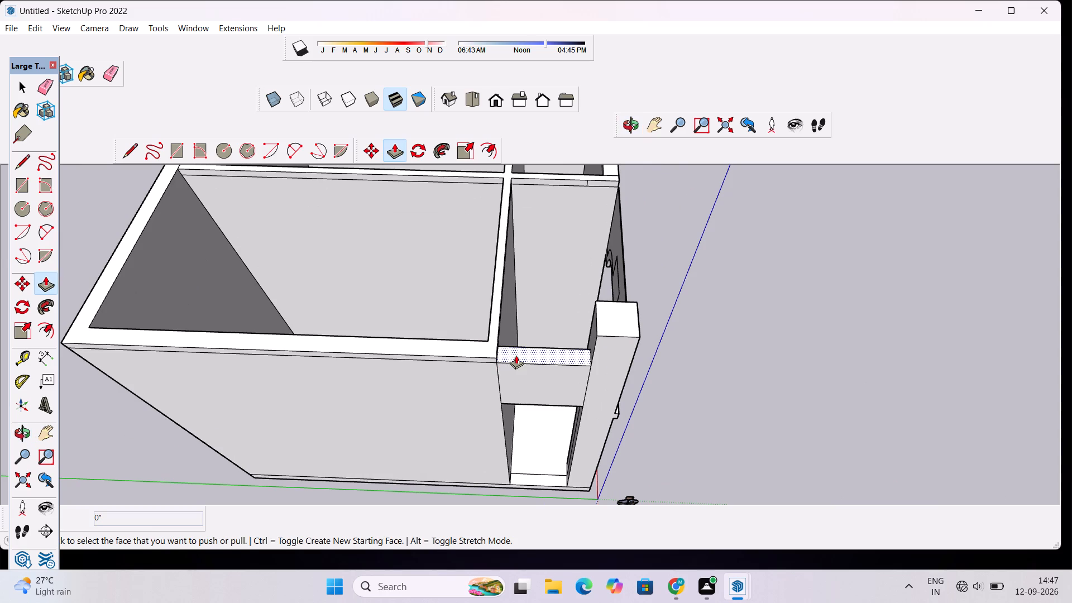
left_click(517, 355)
left_click(487, 351)
Delete the leftover seam line just below the top of the left side wall's outer face.
scroll(530, 350, "down", 1)
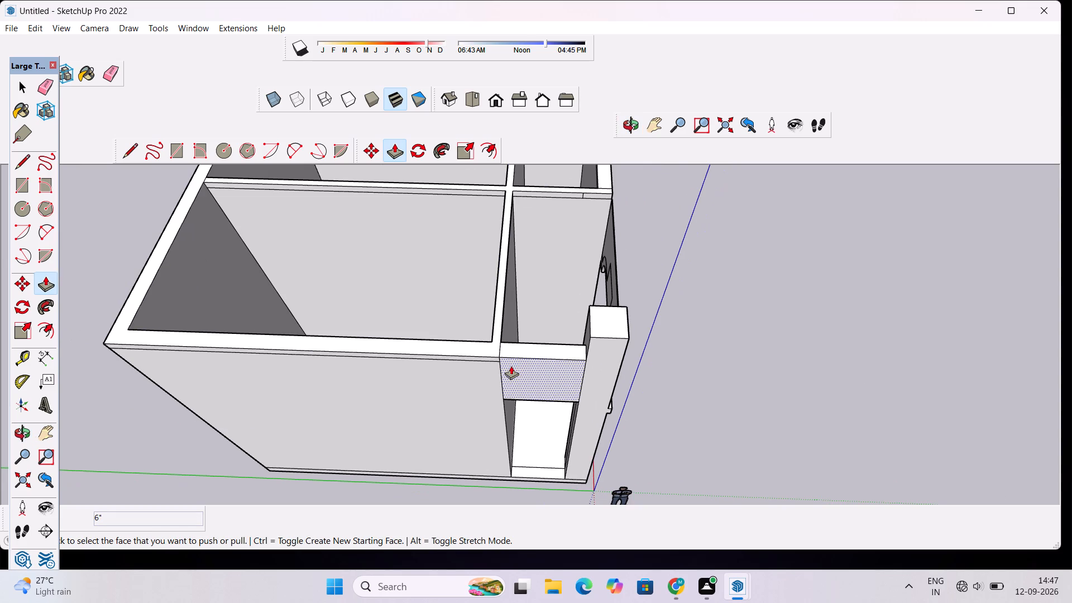
key("space")
left_click(485, 361)
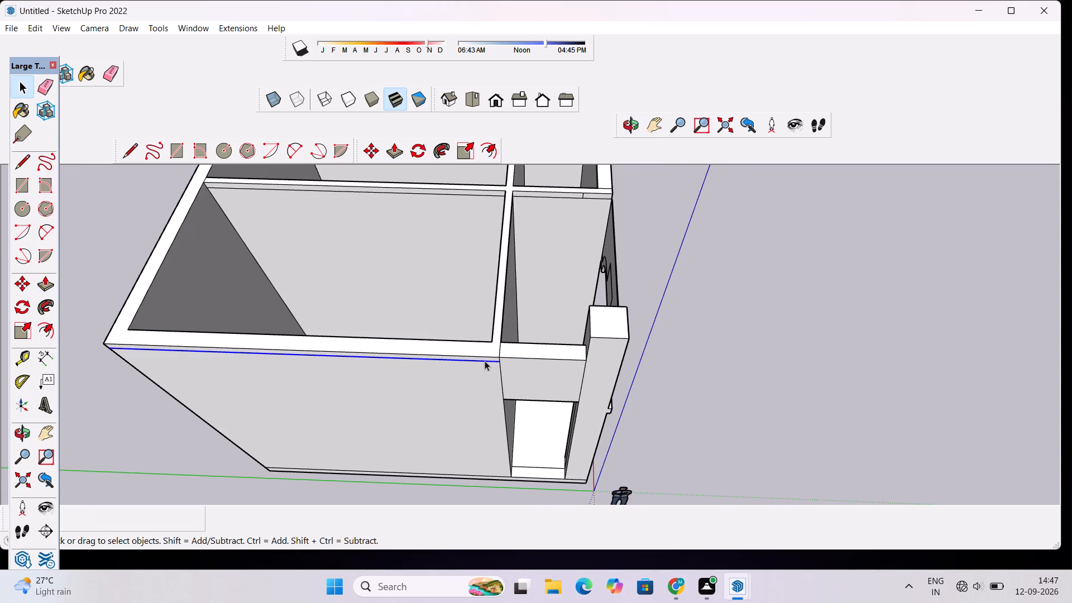
key("Delete")
Erase the seam lines and short vertical line just below the top of the front-to-back partition, on its doorway side.
left_click(626, 132)
left_click_drag(596, 228, 563, 405)
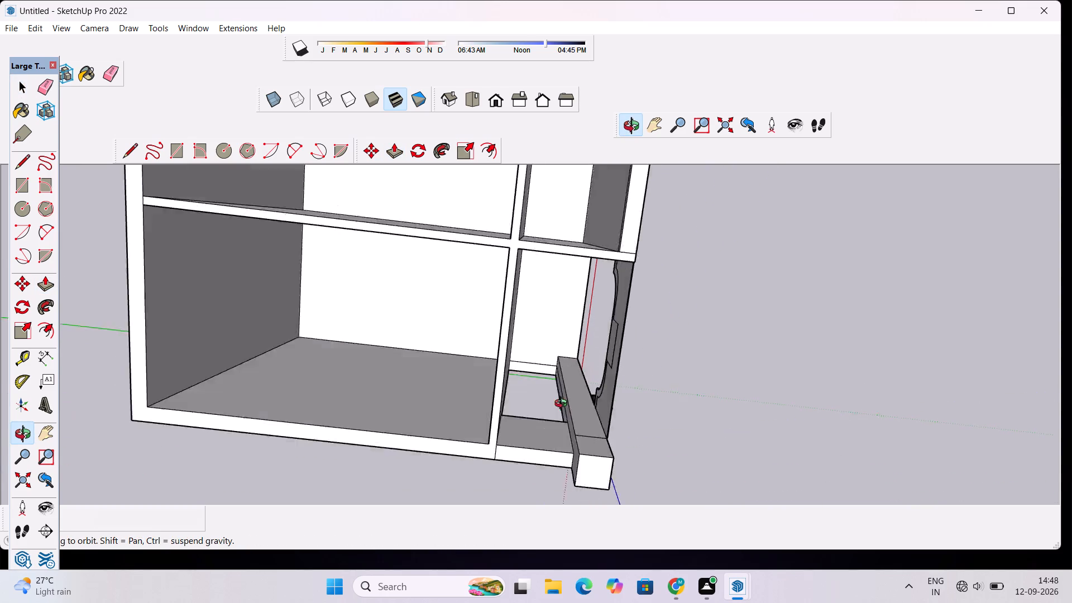
left_click_drag(563, 405, 591, 276)
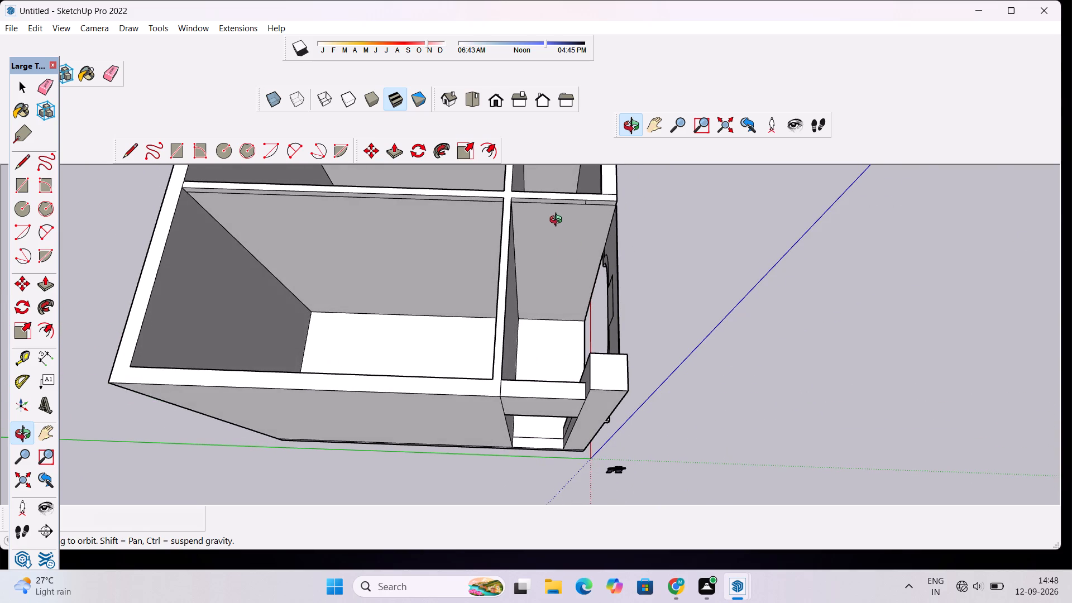
key("e")
left_click(587, 203)
left_click(588, 203)
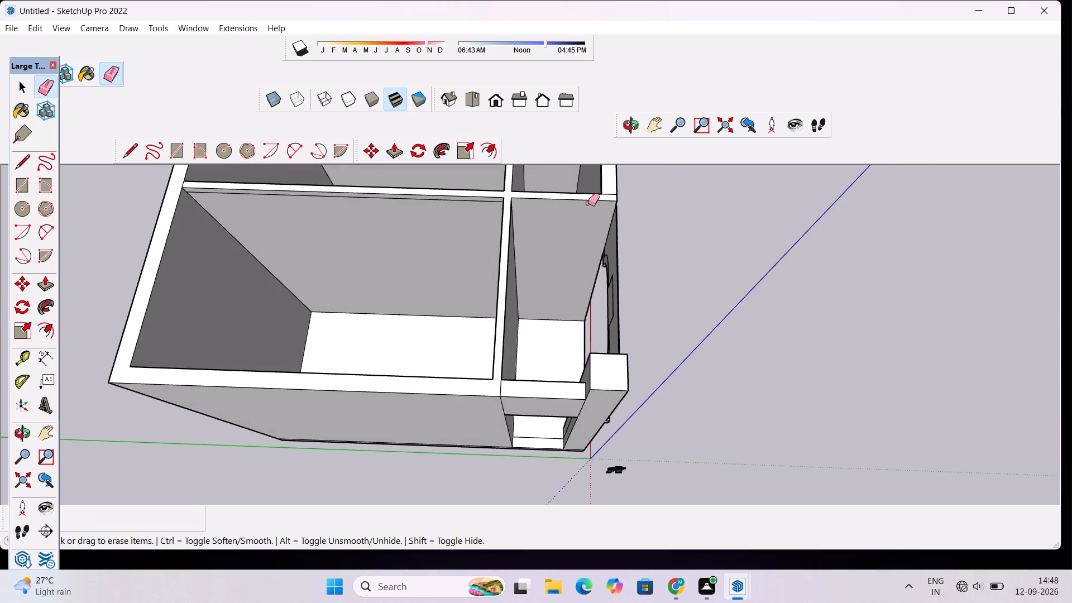
left_click(489, 202)
Erase the leftover seam lines inside the two right-hand rooms, along the right side wall and the front wall.
scroll(498, 233, "down", 11)
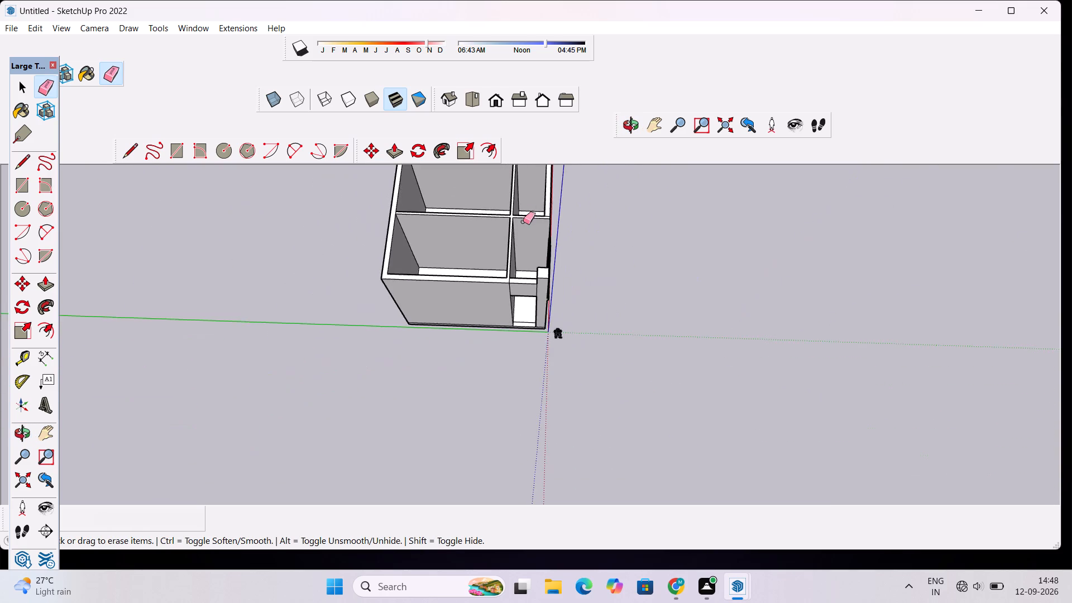
scroll(529, 213, "down", 4)
scroll(523, 166, "up", 15)
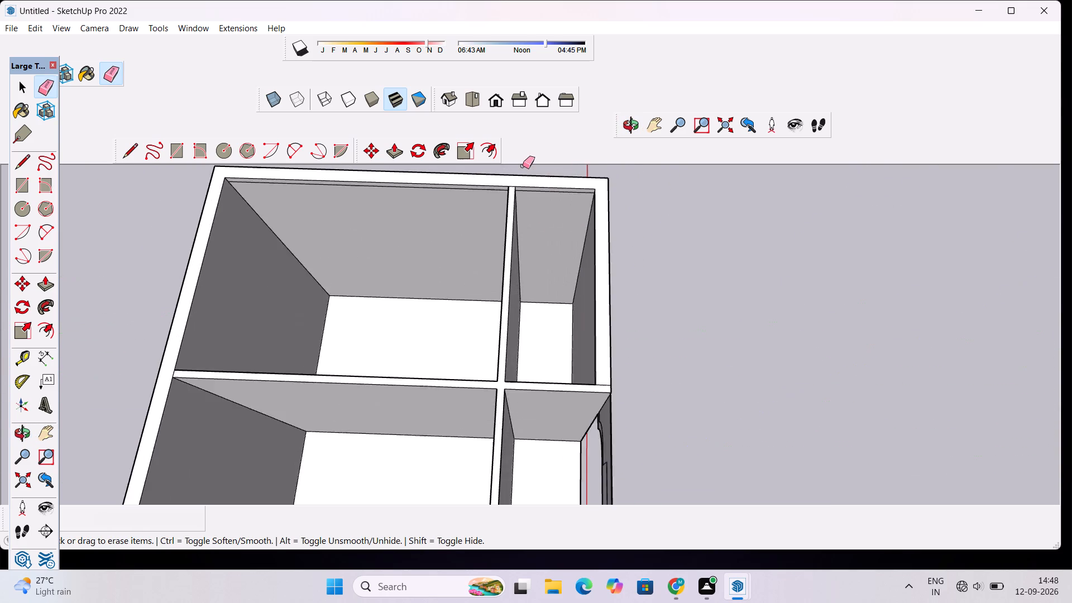
scroll(523, 166, "up", 5)
left_click(534, 199)
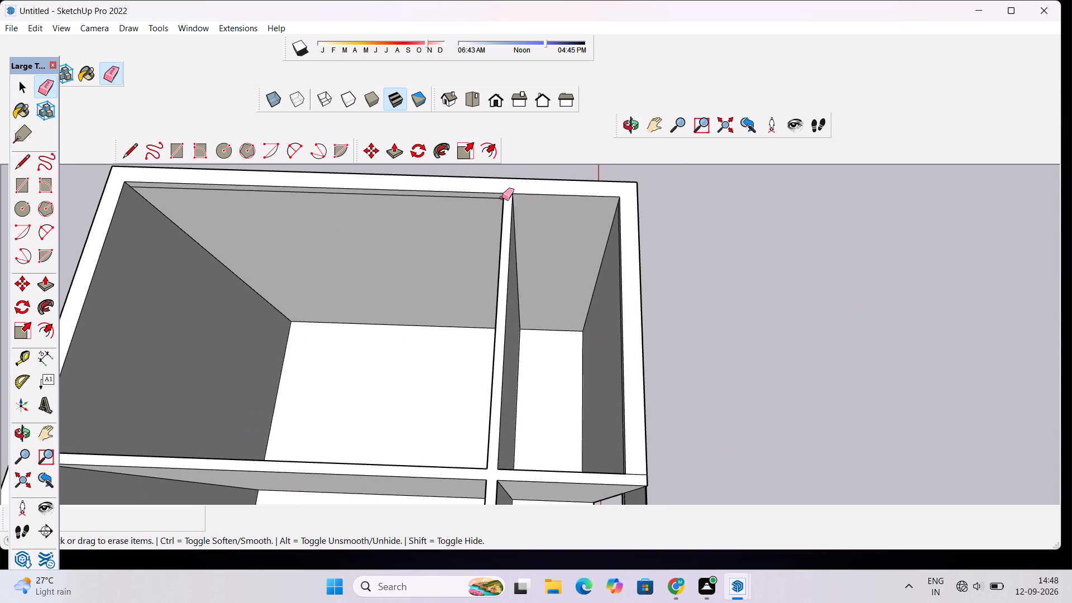
left_click(496, 197)
scroll(587, 272, "up", 8)
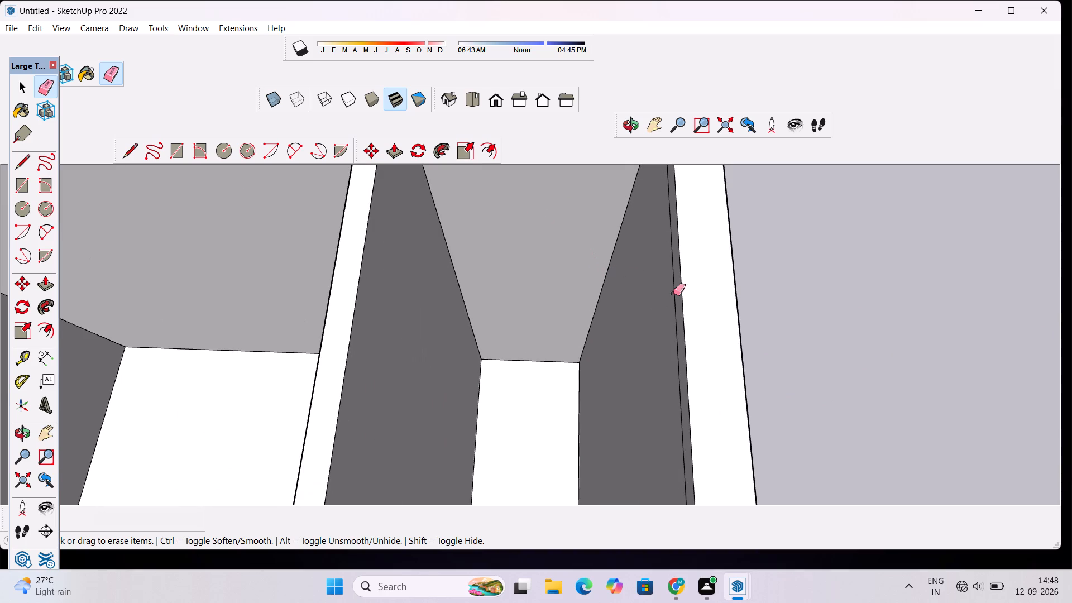
left_click(717, 296)
Erase the seam line just below the top of the cross partition behind the arched front recess.
scroll(678, 261, "down", 19)
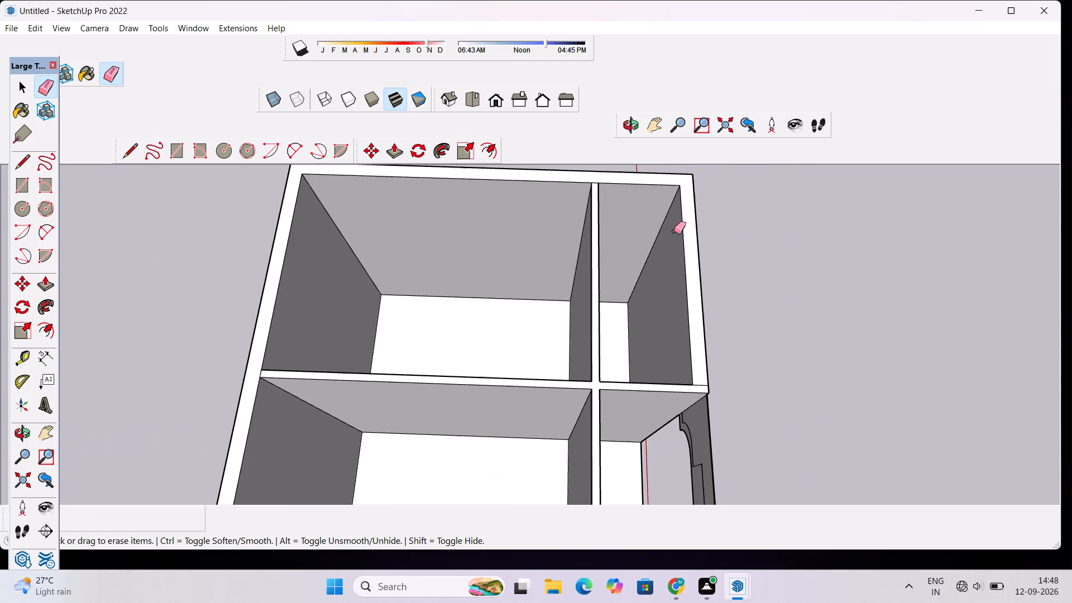
scroll(657, 379, "down", 3)
left_click(636, 128)
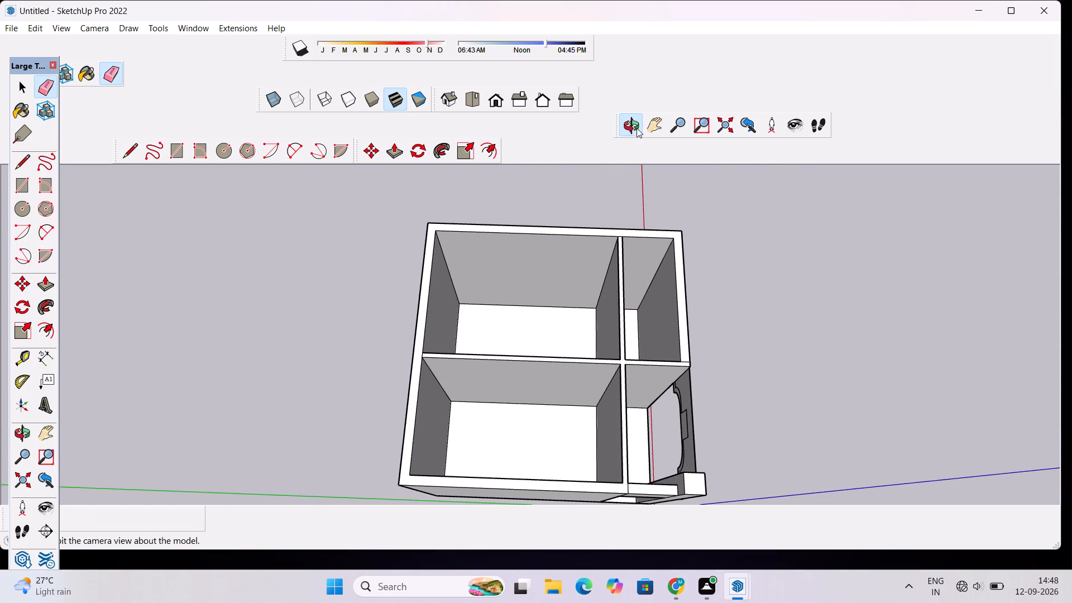
left_click_drag(698, 334, 474, 285)
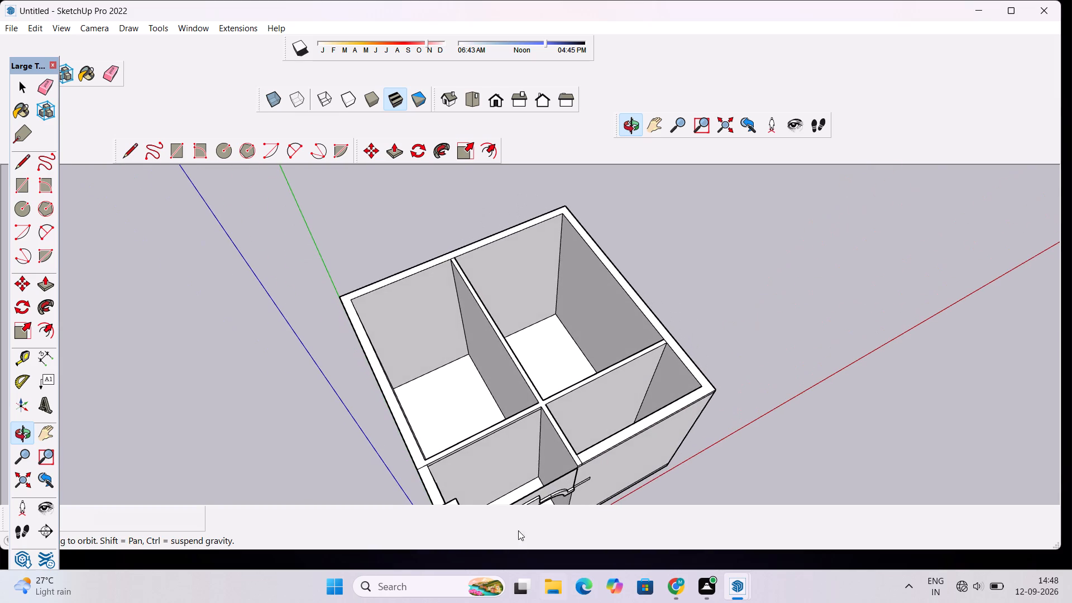
scroll(520, 510, "up", 1)
left_click_drag(582, 427, 441, 438)
scroll(435, 439, "up", 6)
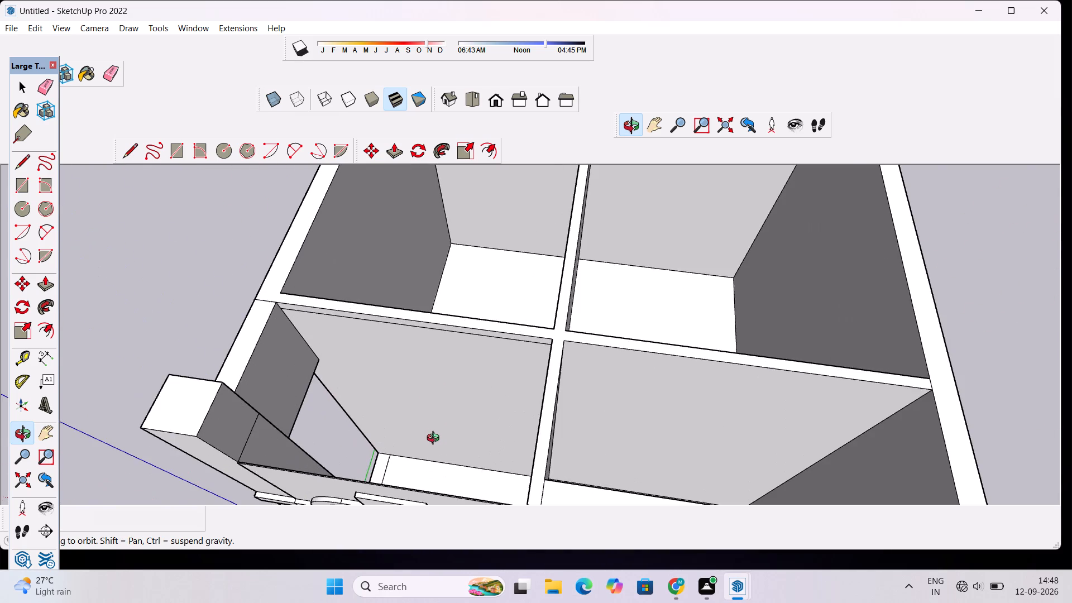
left_click_drag(449, 411, 515, 396)
scroll(484, 367, "up", 1)
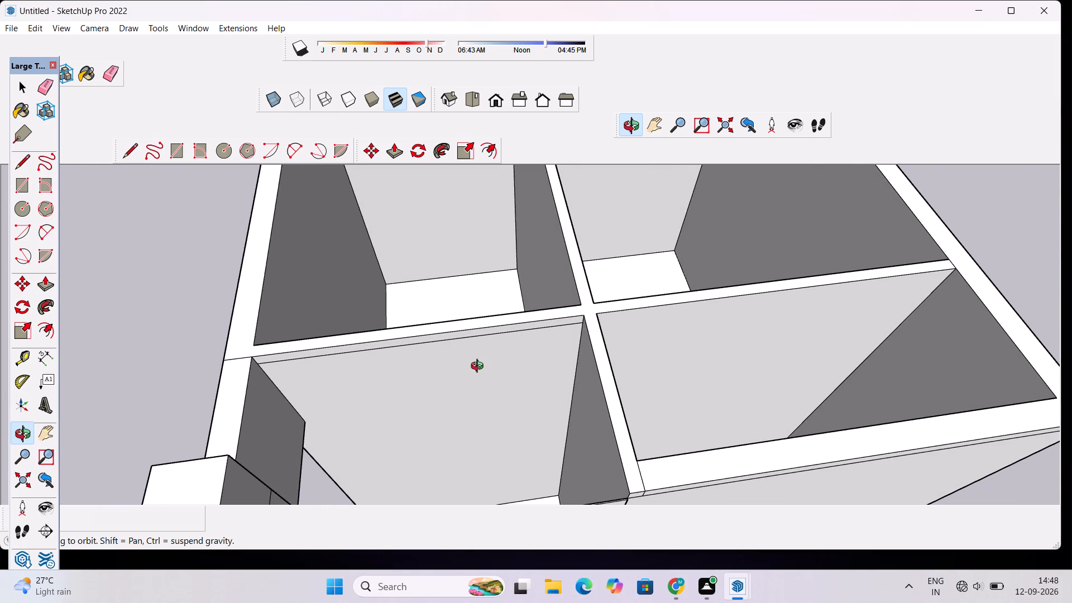
key("e")
left_click(505, 332)
Erase the leftover line across the inner face of the corner pillar beside the arched front.
scroll(526, 356, "down", 5)
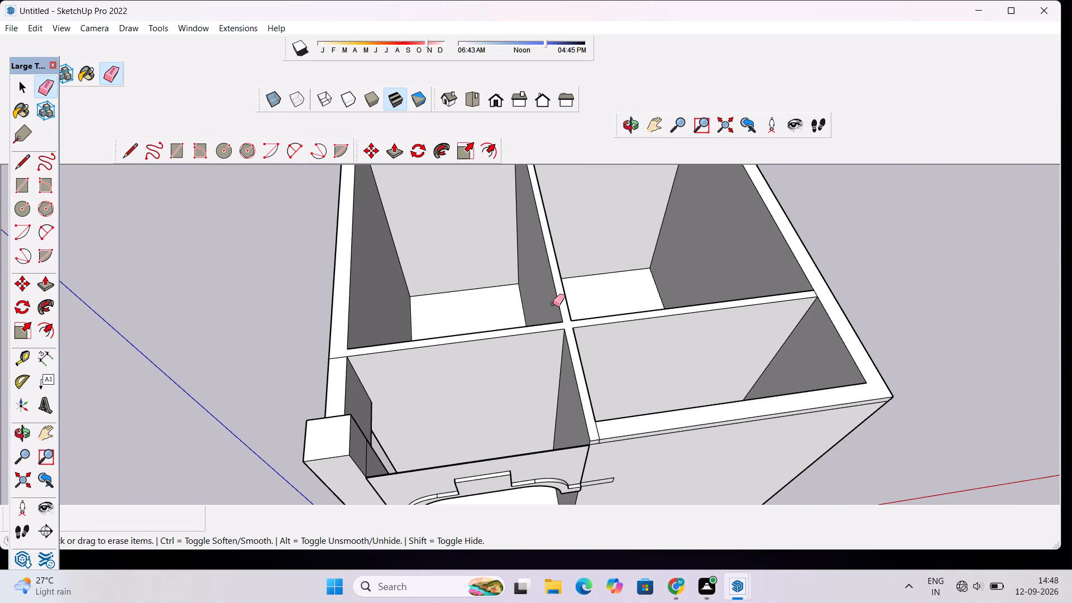
left_click(622, 127)
left_click_drag(643, 165, 515, 217)
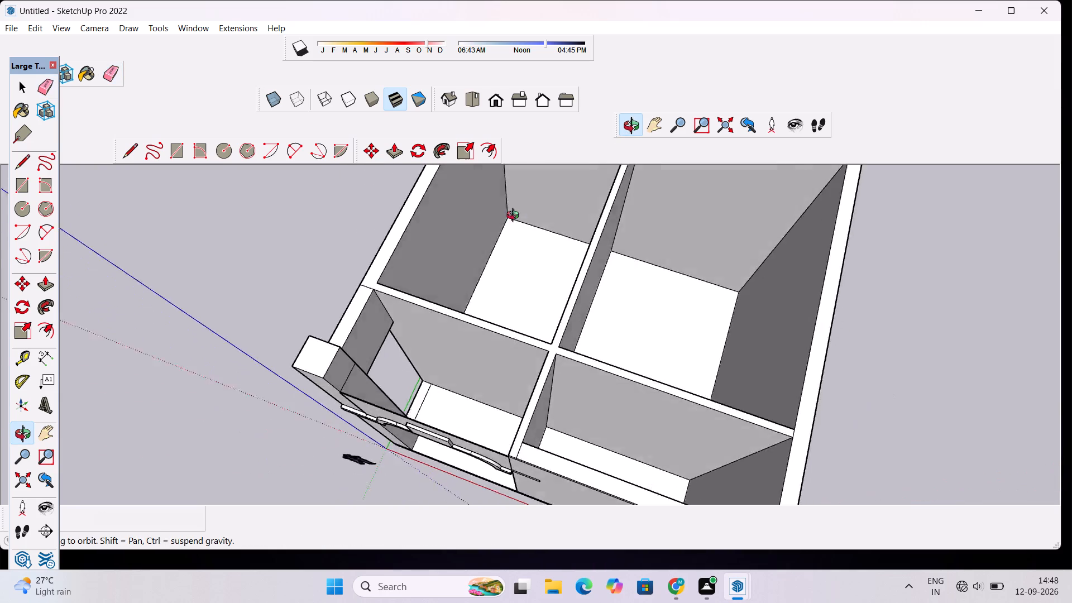
left_click_drag(515, 217, 457, 227)
scroll(351, 312, "up", 2)
key("e")
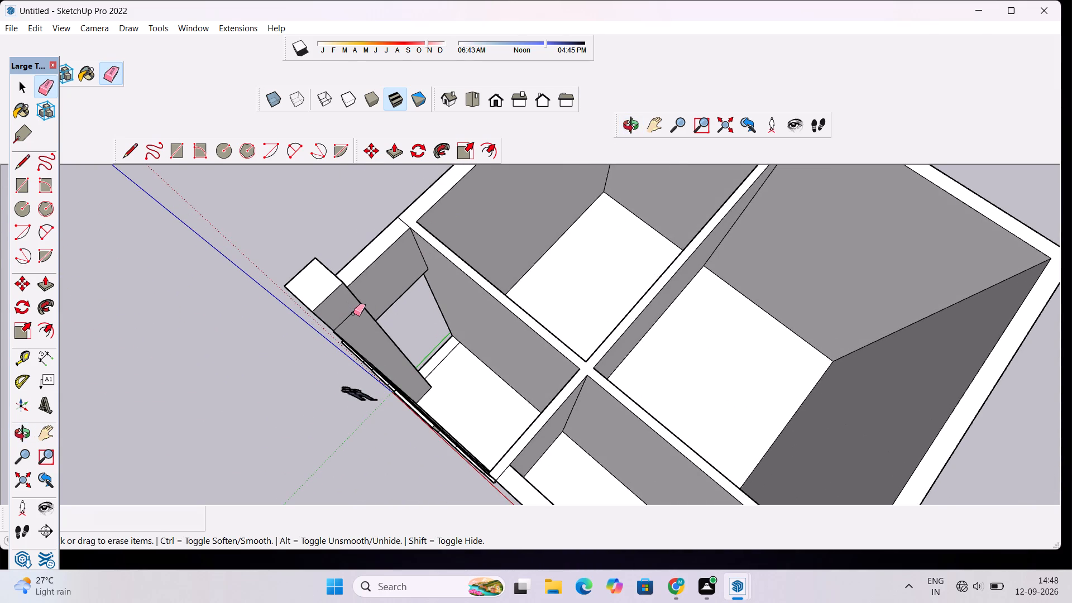
left_click(353, 313)
left_click(629, 128)
left_click_drag(320, 327, 487, 288)
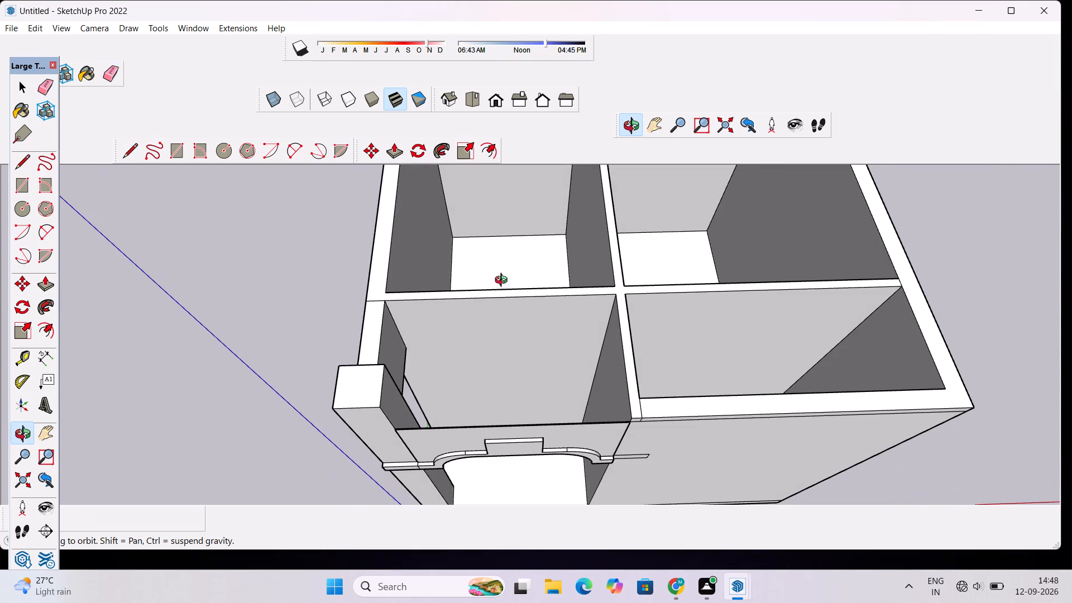
scroll(412, 355, "down", 4)
left_click_drag(341, 396, 500, 352)
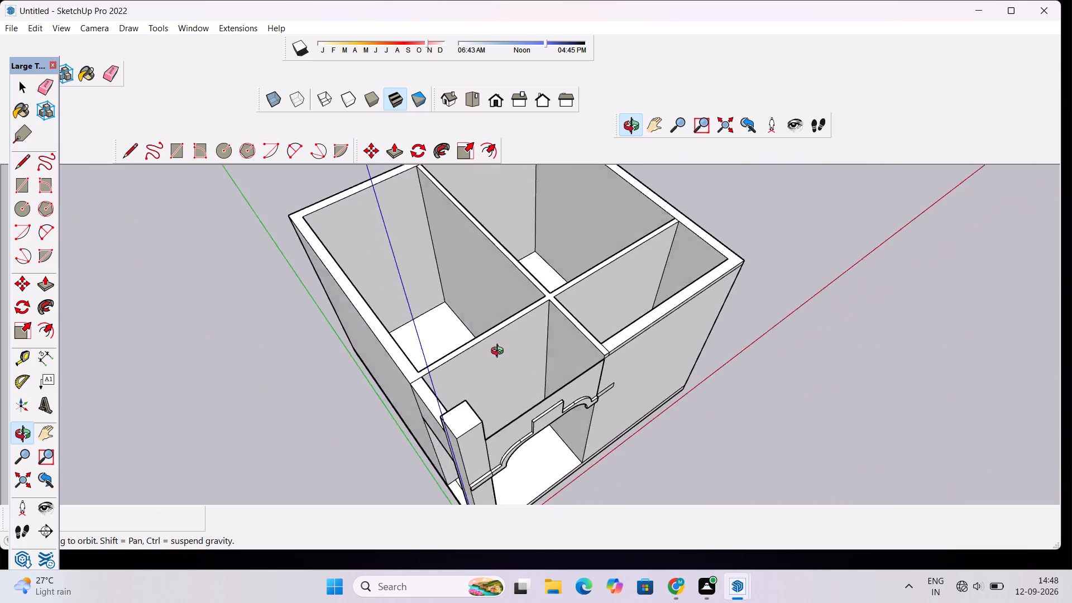
Push the top face of the corner pillar beside the arched front down 2' 6", level with the adjoining wall top.
left_click_drag(500, 352, 625, 300)
scroll(593, 384, "up", 2)
left_click_drag(577, 413, 673, 439)
scroll(662, 394, "up", 2)
left_click_drag(667, 368, 662, 370)
key("p")
left_click(641, 321)
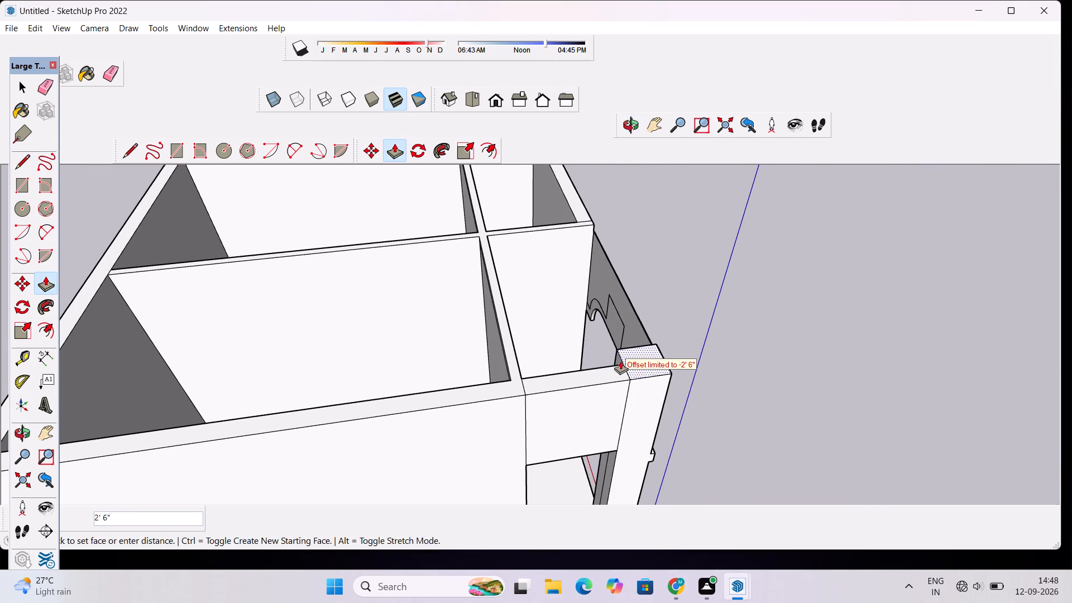
left_click(612, 372)
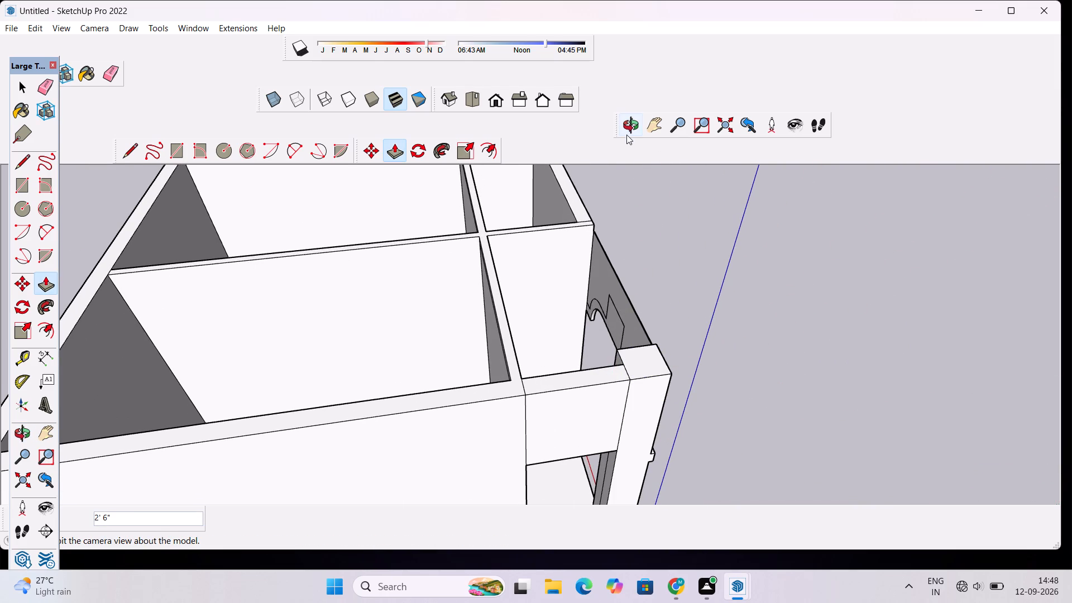
Erase the short seam lines across the front wall's top and upper edge, where it meets the arched recess.
left_click(626, 132)
left_click_drag(715, 315, 527, 304)
scroll(616, 337, "down", 3)
left_click_drag(679, 367, 666, 360)
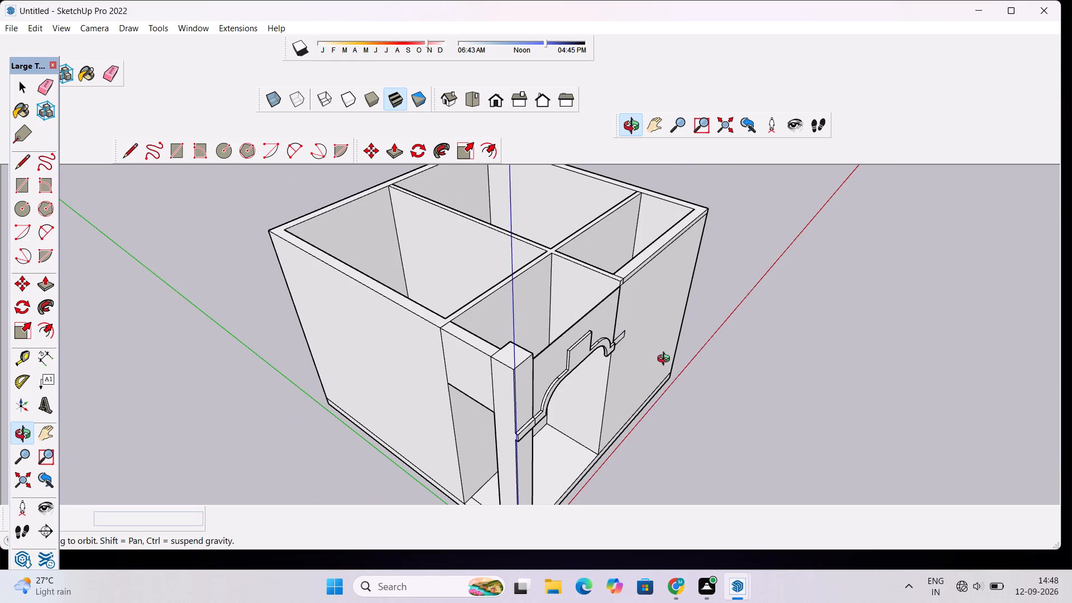
left_click_drag(666, 360, 631, 340)
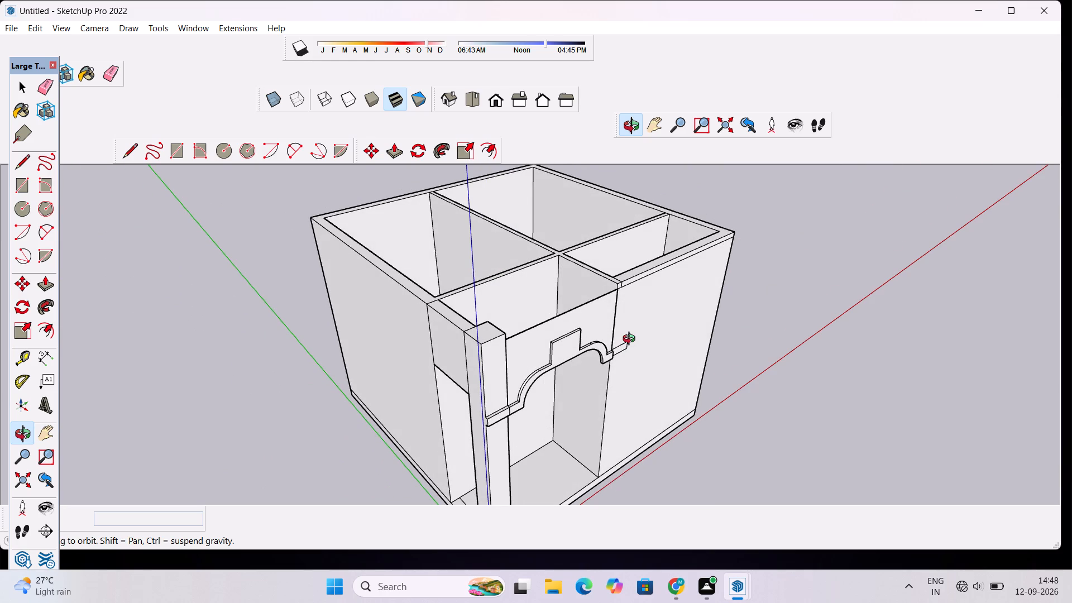
left_click_drag(631, 348, 545, 301)
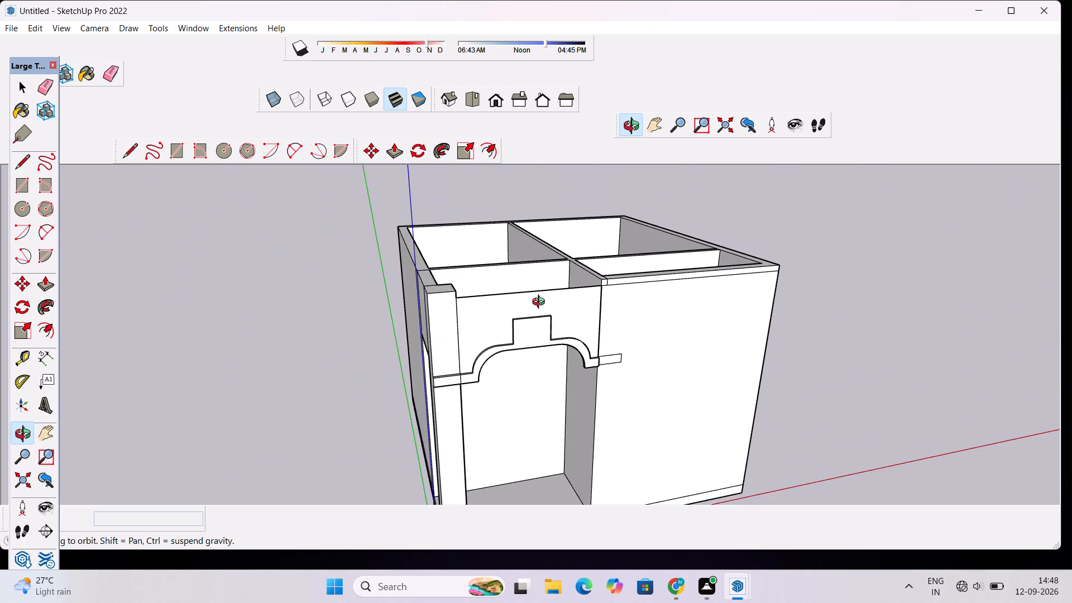
scroll(541, 308, "up", 1)
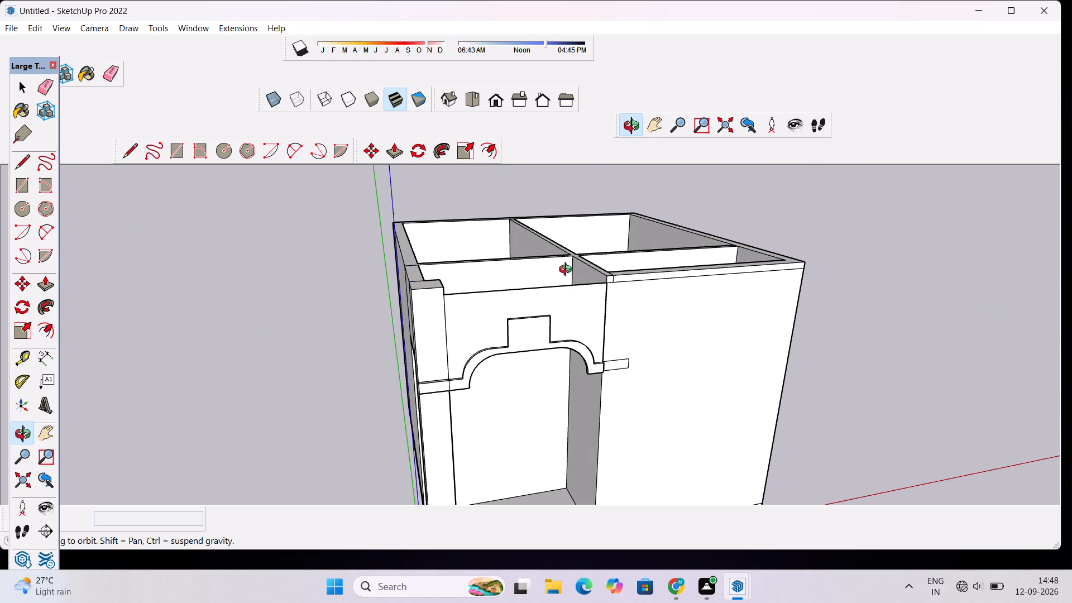
scroll(679, 288, "up", 3)
left_click_drag(685, 289, 674, 295, "shift")
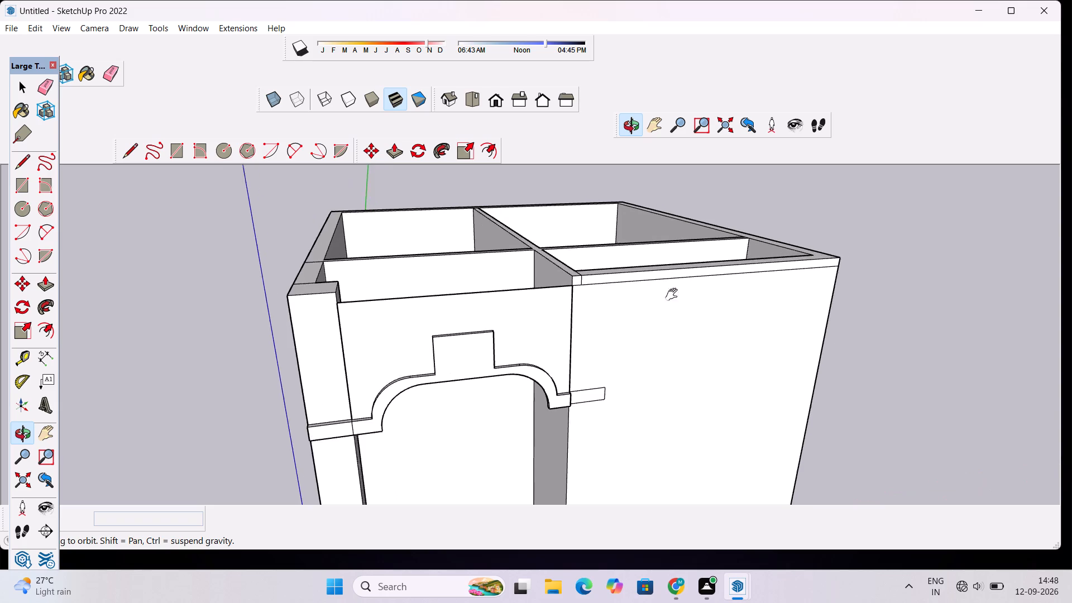
left_click_drag(674, 295, 595, 308, "shift")
scroll(591, 309, "down", 3)
left_click_drag(642, 321, 537, 306)
scroll(524, 288, "up", 3)
left_click_drag(520, 304, 548, 346, "shift")
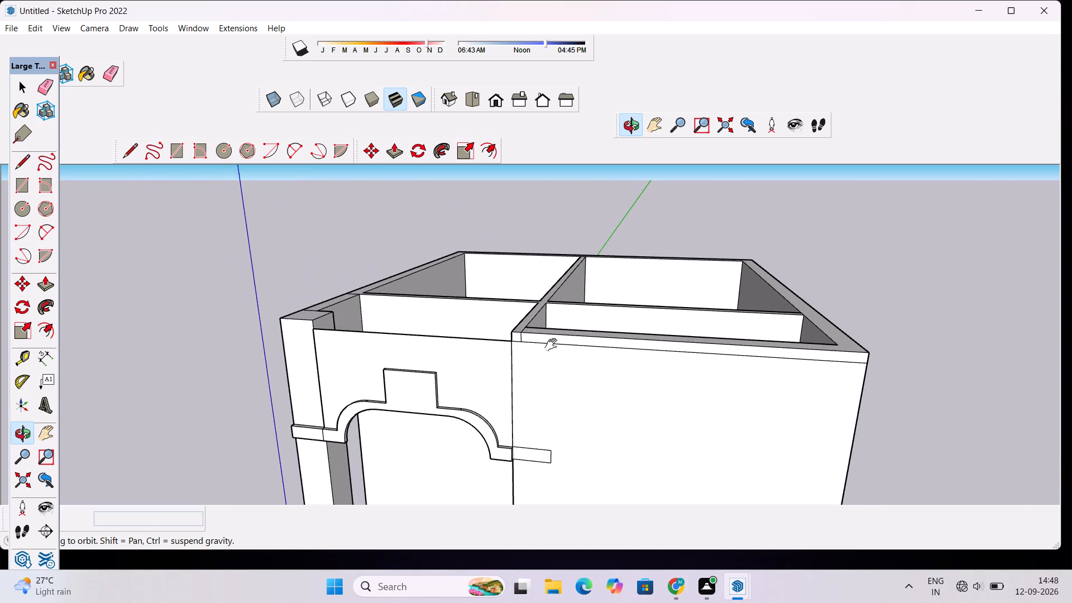
scroll(554, 344, "up", 3)
left_click_drag(556, 346, 572, 350)
left_click_drag(575, 350, 602, 426)
scroll(563, 371, "up", 2)
key("e")
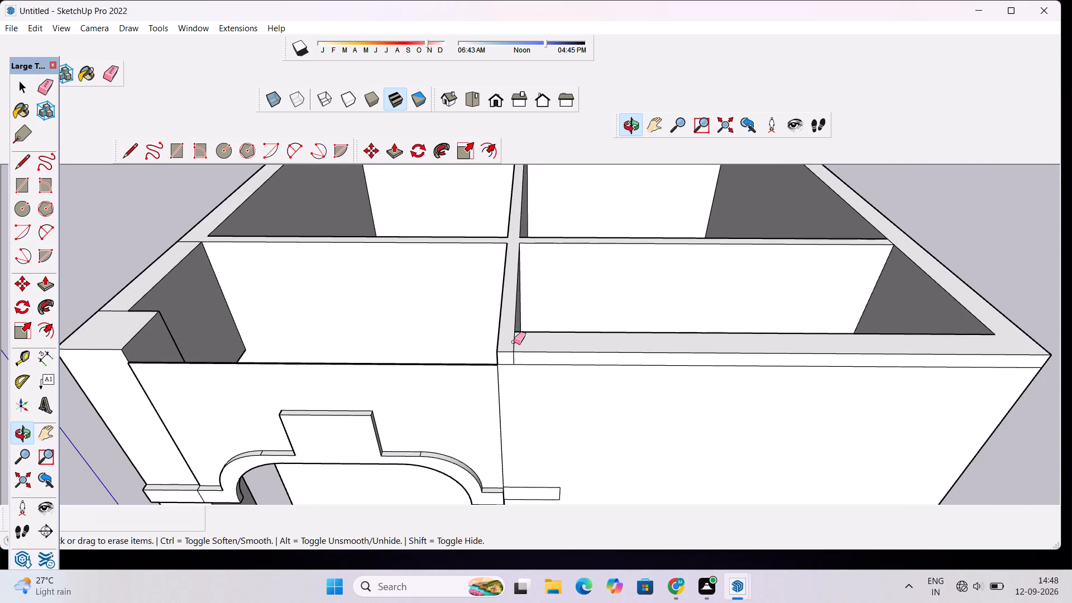
left_click(514, 342)
left_click(515, 357)
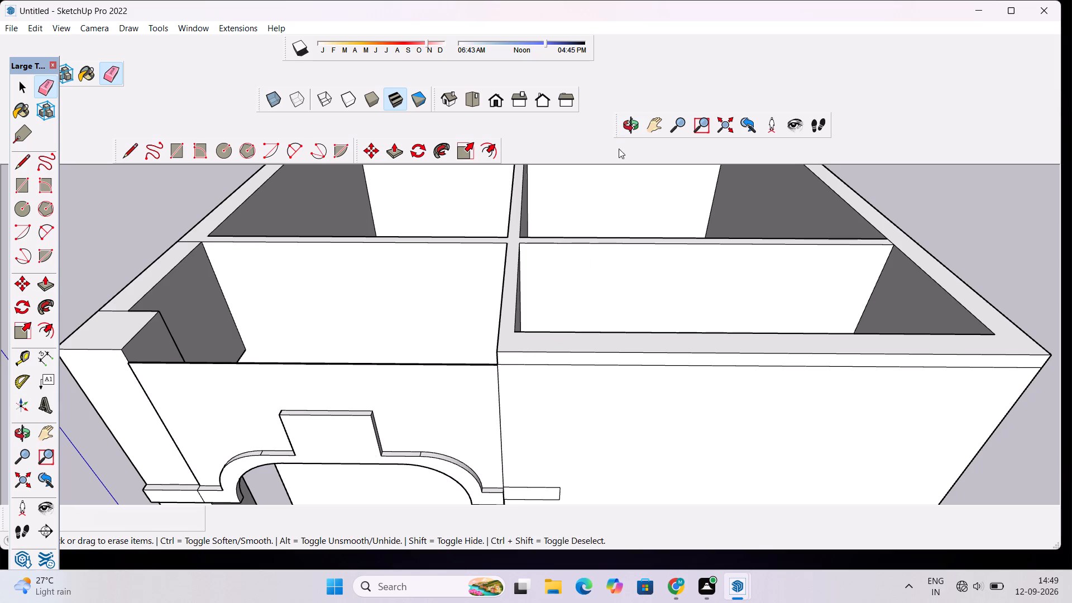
Erase the seam line just below the top of the solid front wall and its short remnant beside the arched recess.
left_click(628, 125)
left_click_drag(650, 214, 346, 259)
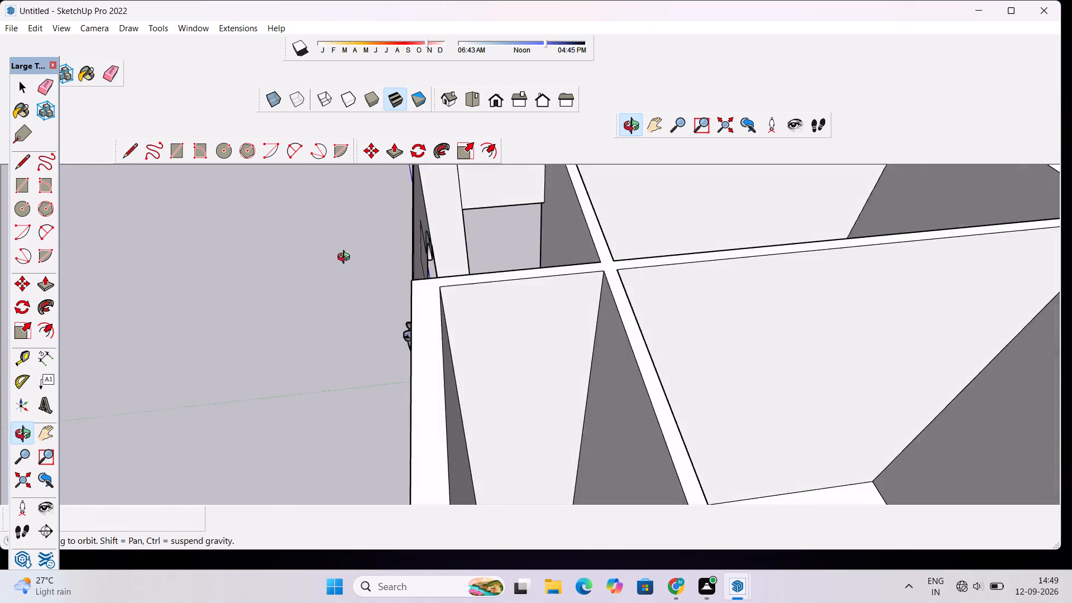
left_click_drag(346, 259, 668, 255)
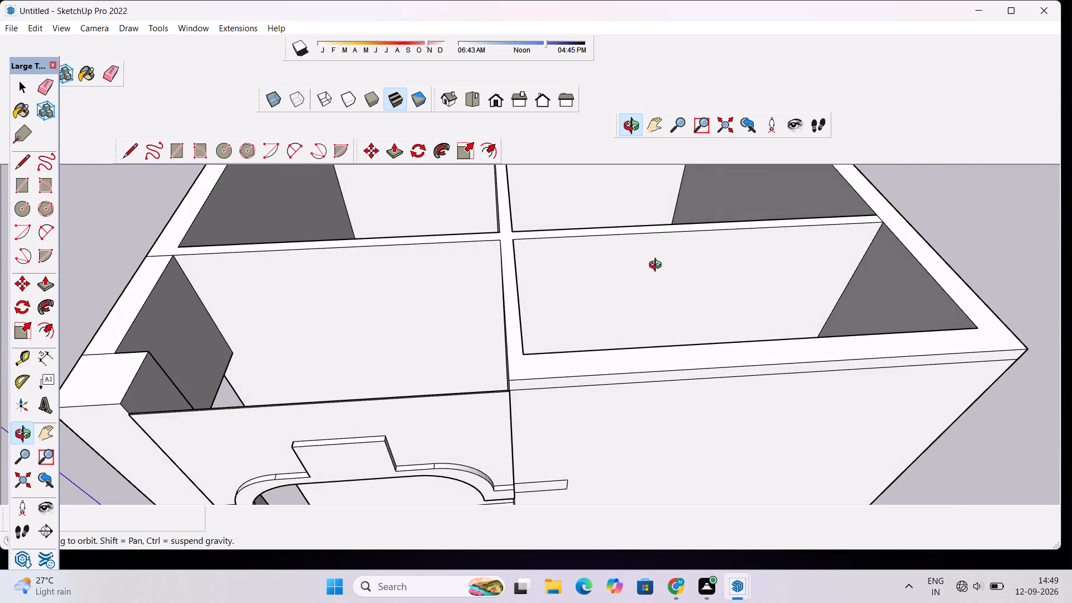
scroll(658, 275, "down", 5)
left_click_drag(646, 270, 598, 346, "shift")
scroll(645, 444, "up", 1, "shift")
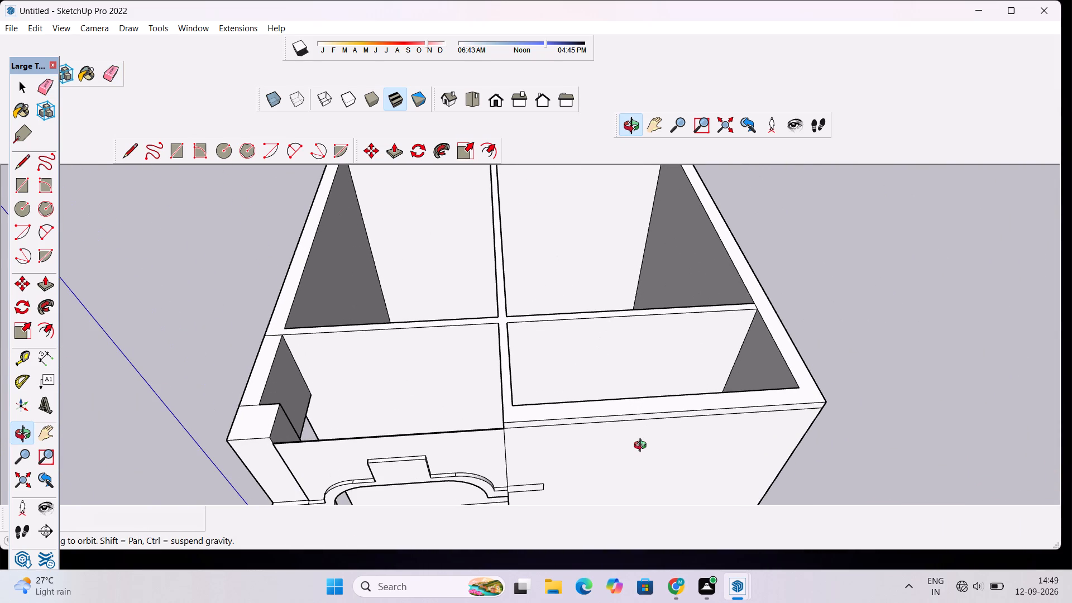
key("e")
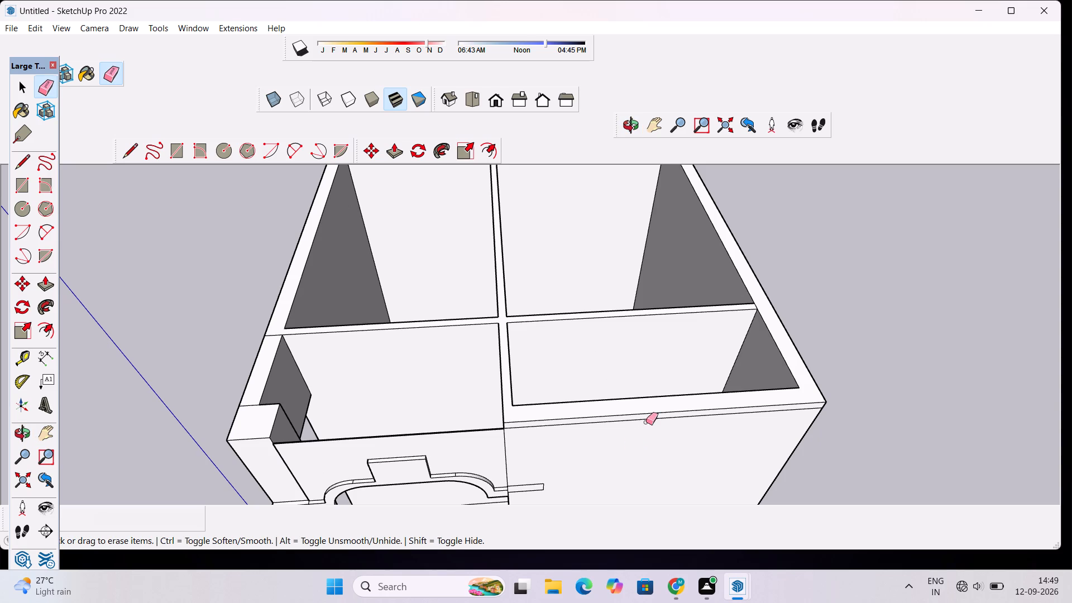
left_click(647, 420)
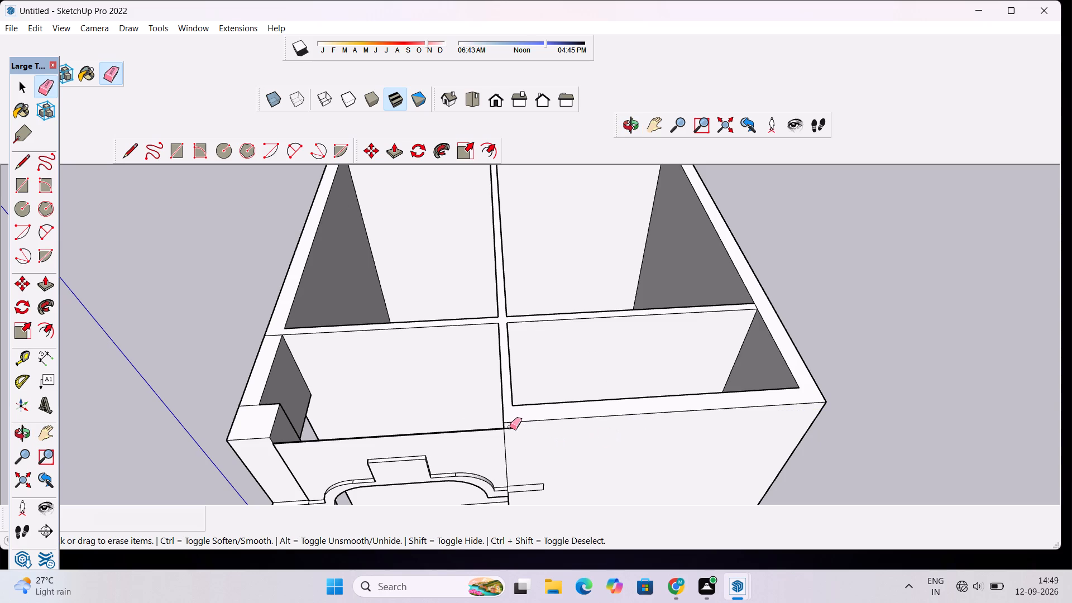
left_click(510, 427)
Copy the outer top edges of the walls and the corner pillar's top face 67' 3" sideways, clear of the building's right side wall.
left_click(633, 126)
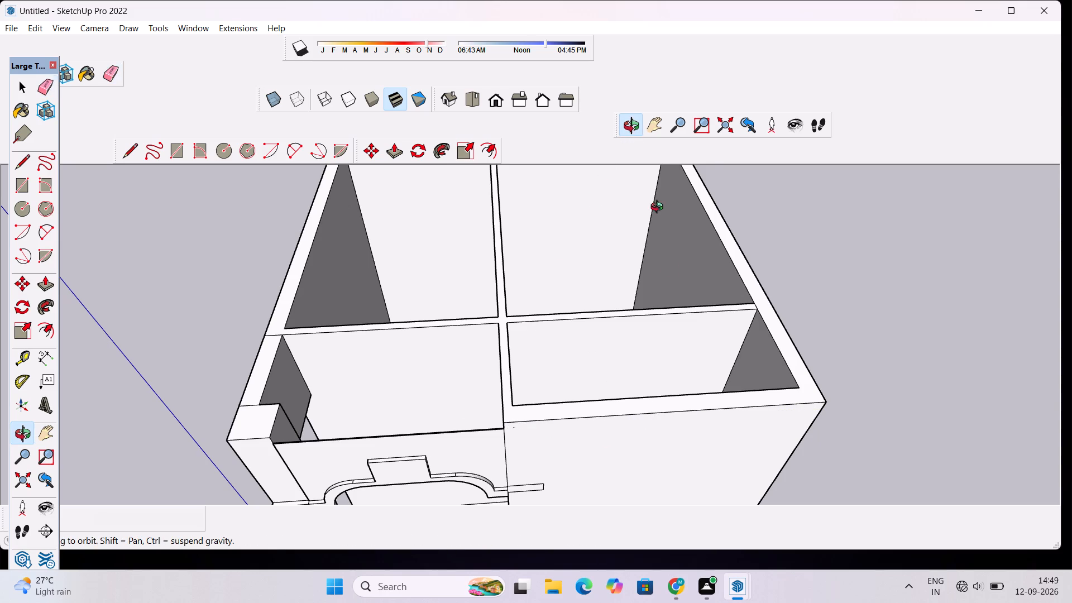
left_click_drag(684, 319, 631, 288)
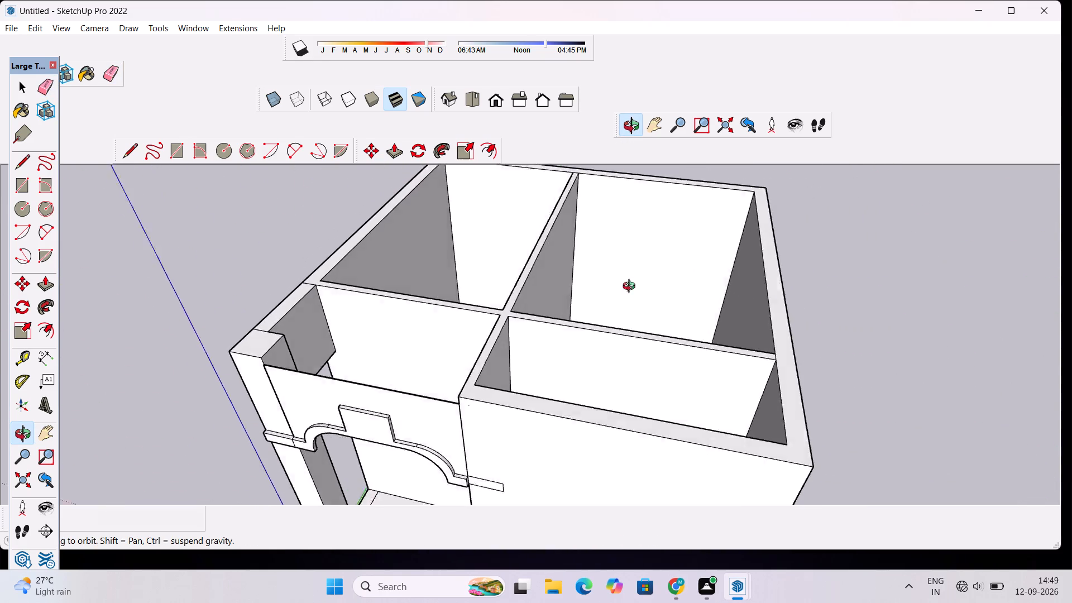
left_click_drag(631, 288, 653, 272)
scroll(661, 277, "down", 4)
scroll(528, 308, "up", 4)
left_click_drag(532, 317, 545, 399)
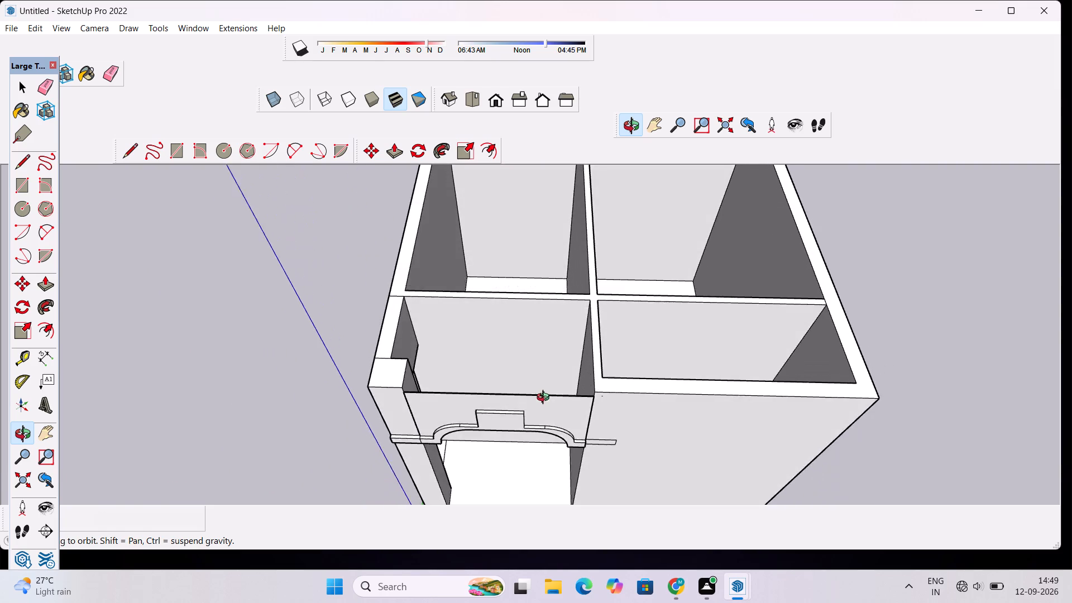
scroll(545, 387, "down", 4)
left_click_drag(576, 342, 556, 398, "shift")
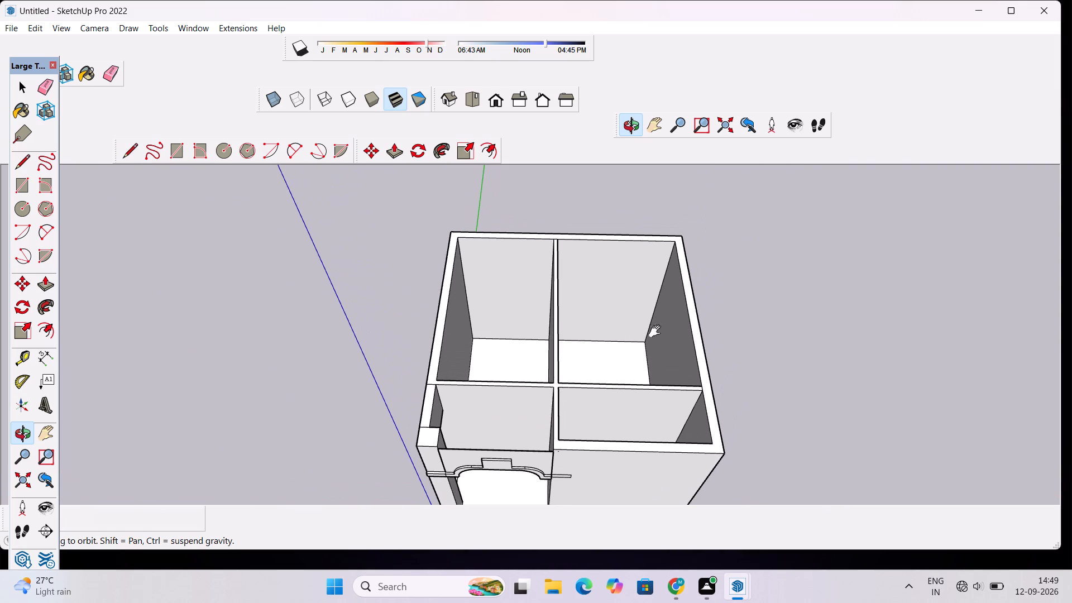
left_click_drag(665, 331, 628, 349, "shift")
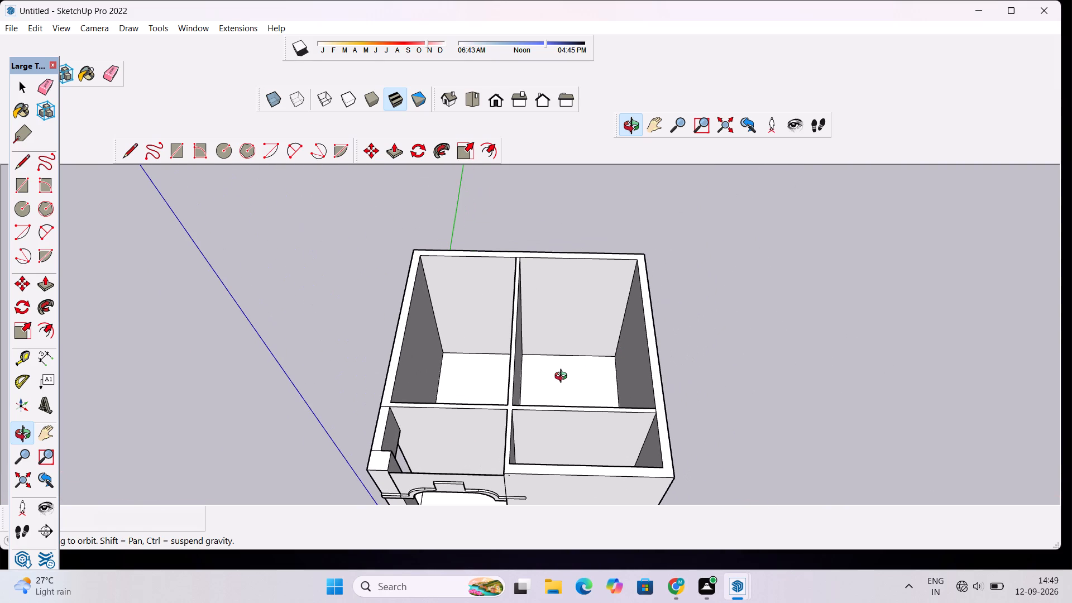
scroll(527, 328, "down", 1)
key("space")
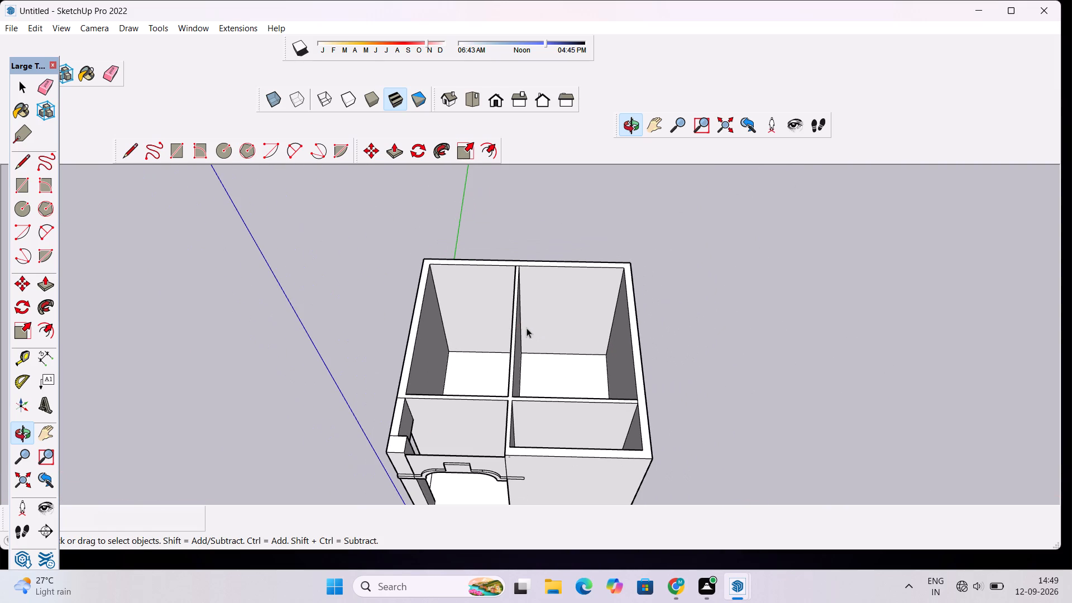
scroll(537, 270, "up", 2)
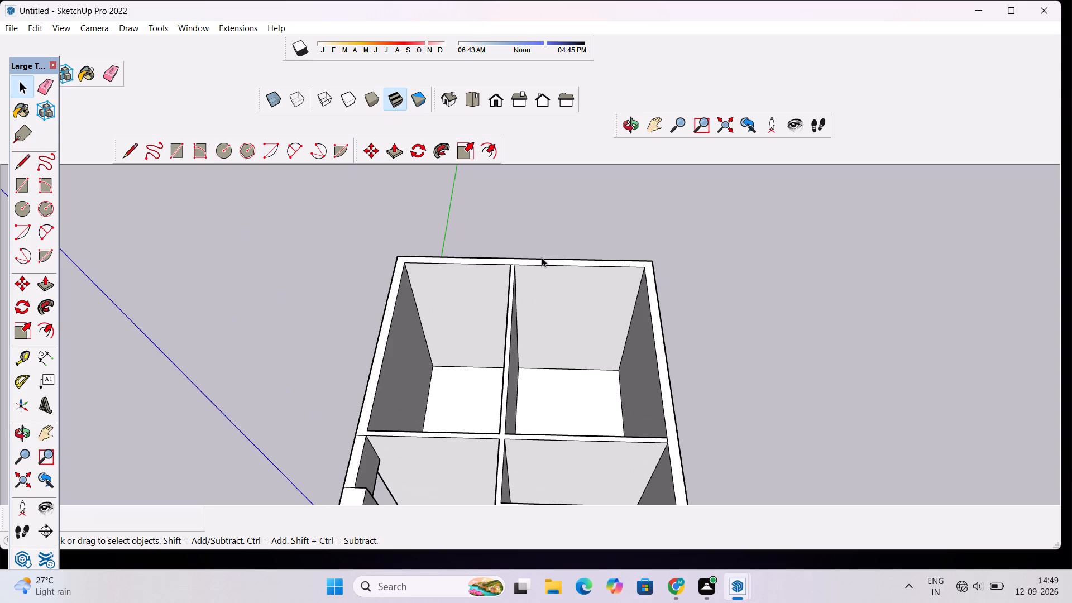
left_click(542, 257)
left_click(661, 322, "ctrl")
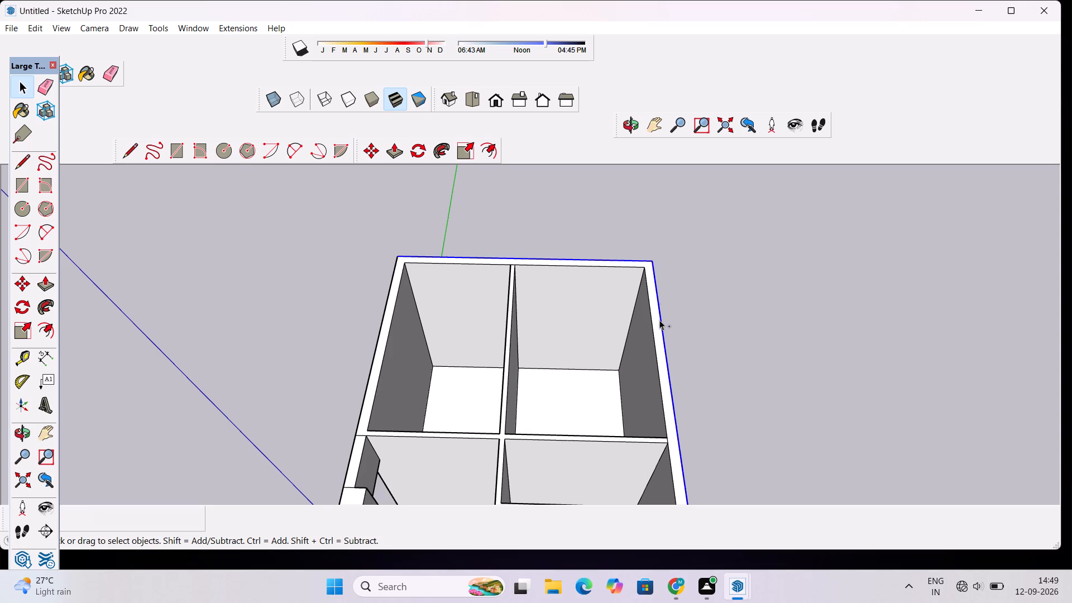
scroll(645, 275, "down", 9, "ctrl")
scroll(660, 386, "up", 7, "ctrl")
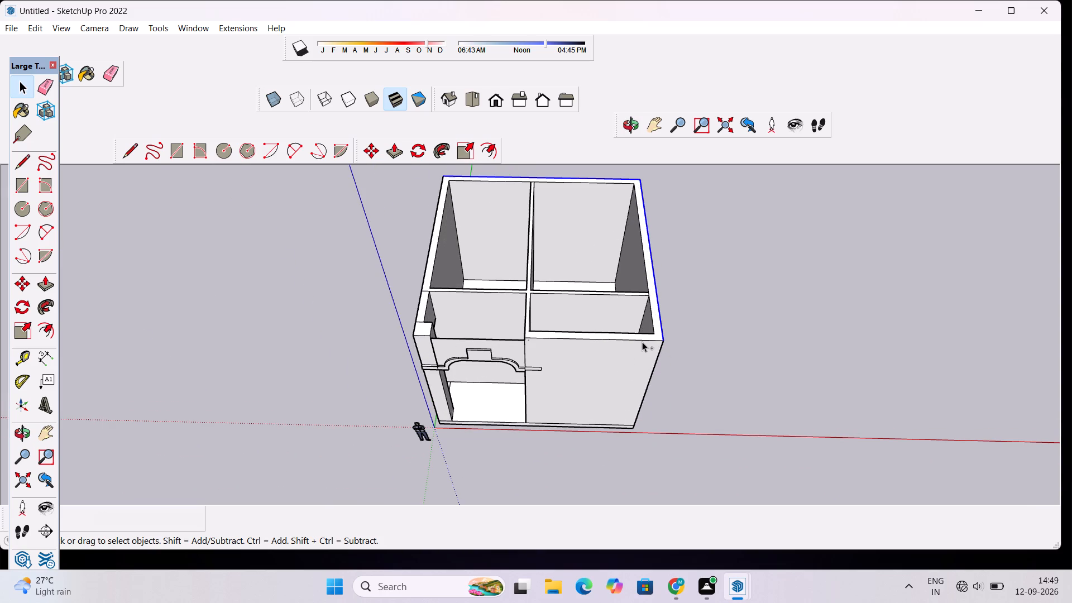
left_click(642, 341, "ctrl")
scroll(430, 276, "up", 3, "ctrl")
left_click(424, 266, "ctrl")
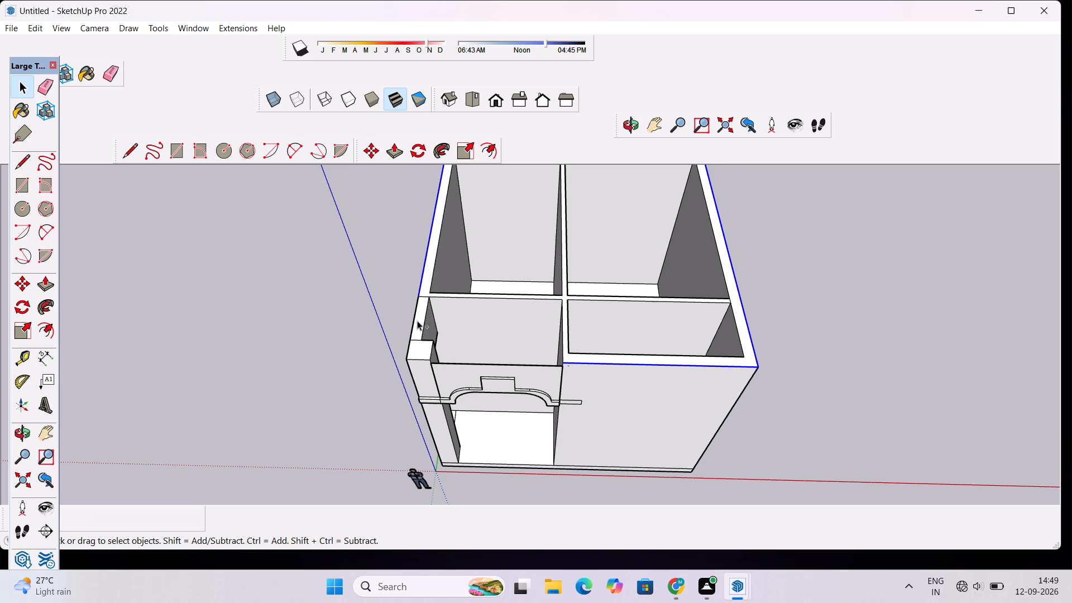
left_click(416, 312, "ctrl")
left_click(408, 350, "ctrl")
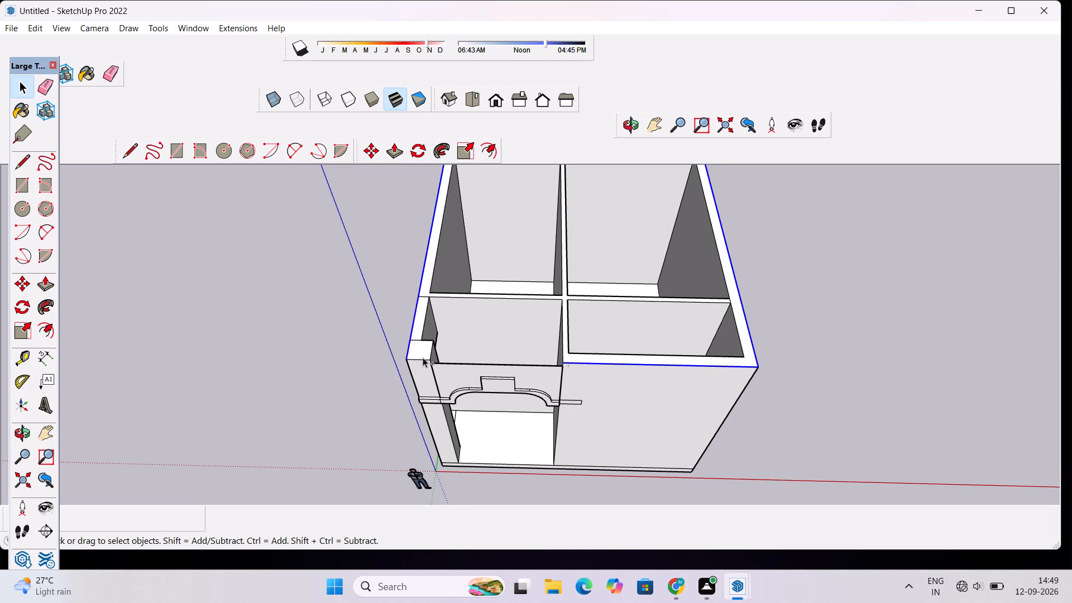
left_click(423, 357, "ctrl")
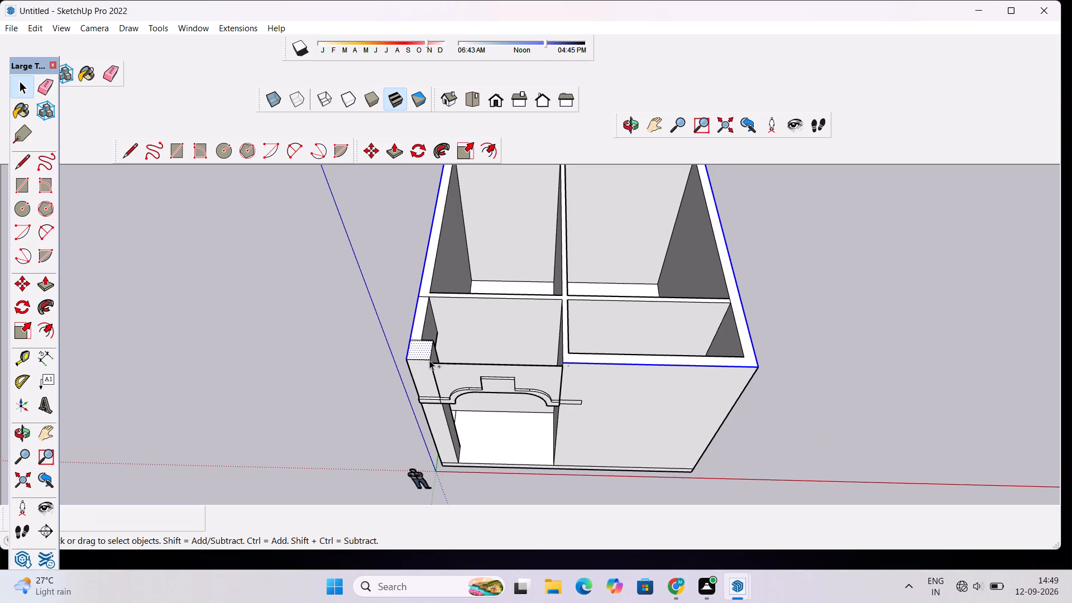
left_click(428, 358, "ctrl")
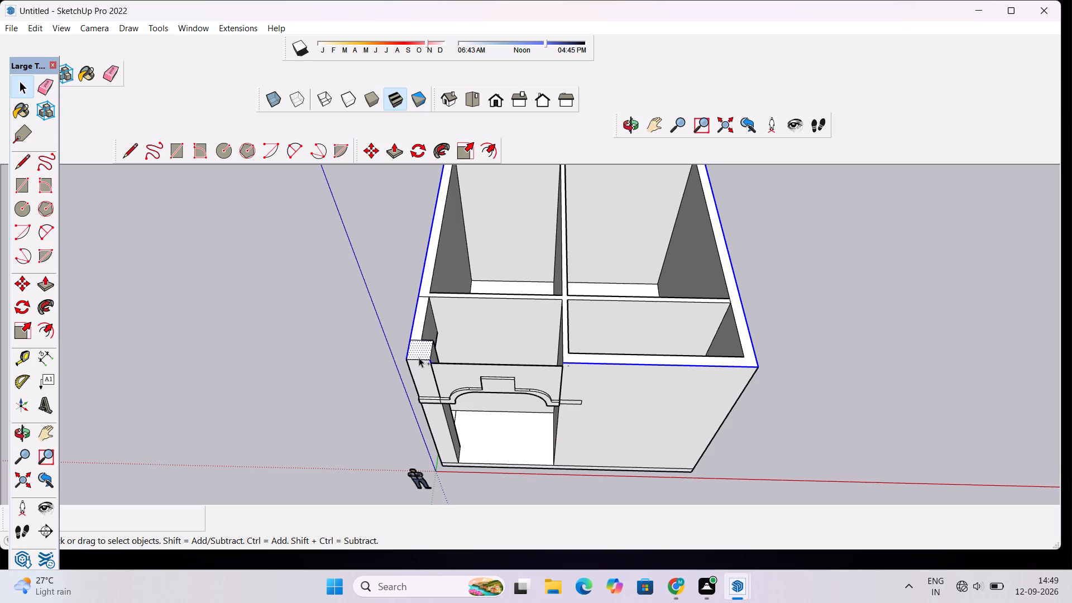
scroll(419, 357, "up", 4, "ctrl")
left_click(420, 360, "ctrl")
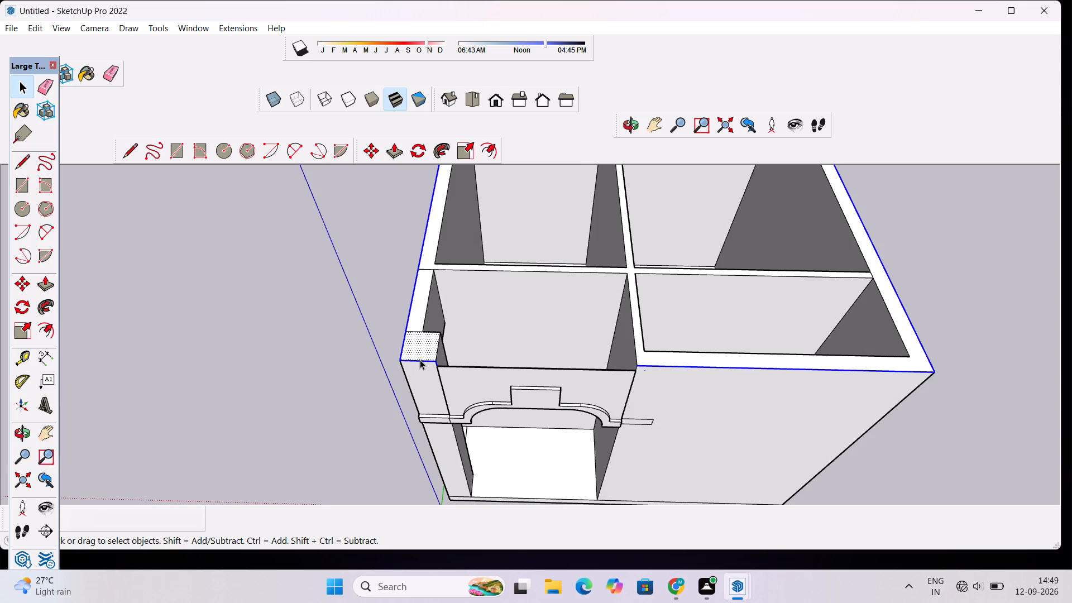
key("m")
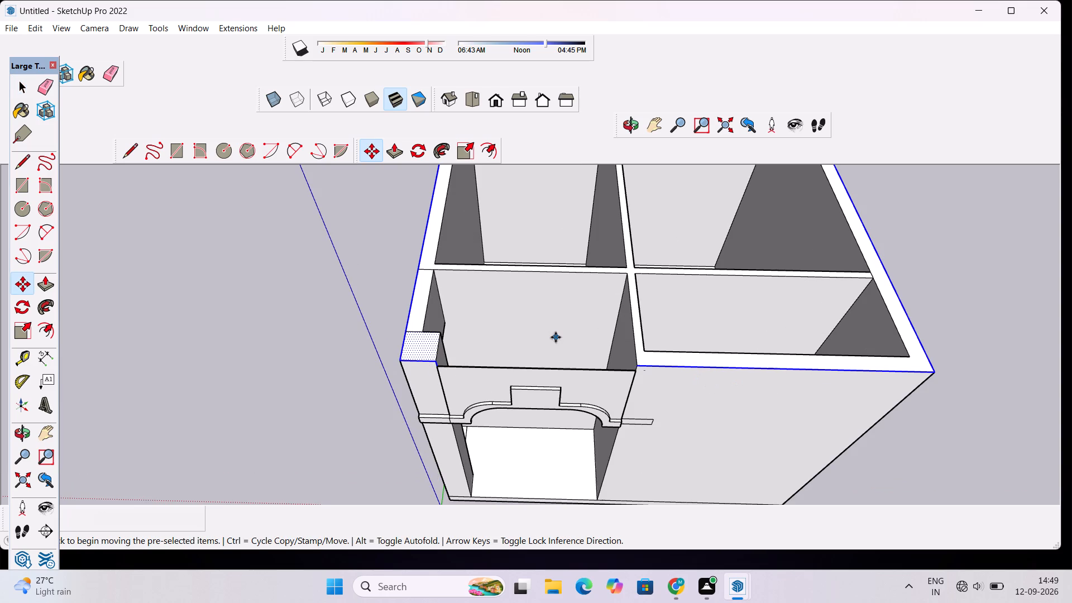
scroll(531, 342, "down", 14)
scroll(636, 344, "up", 5)
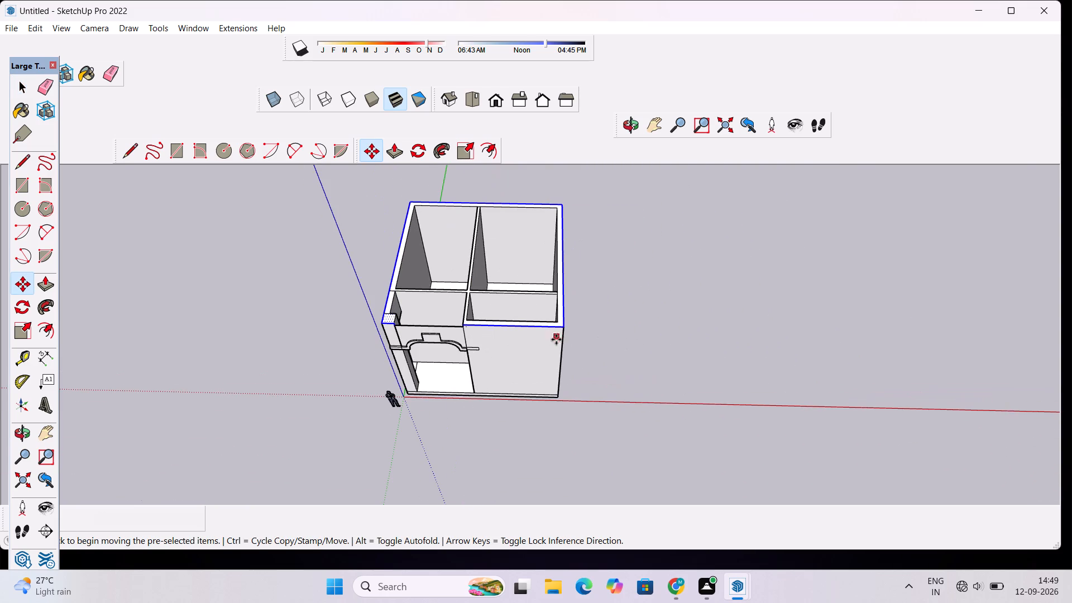
left_click(564, 329)
scroll(616, 329, "down", 5)
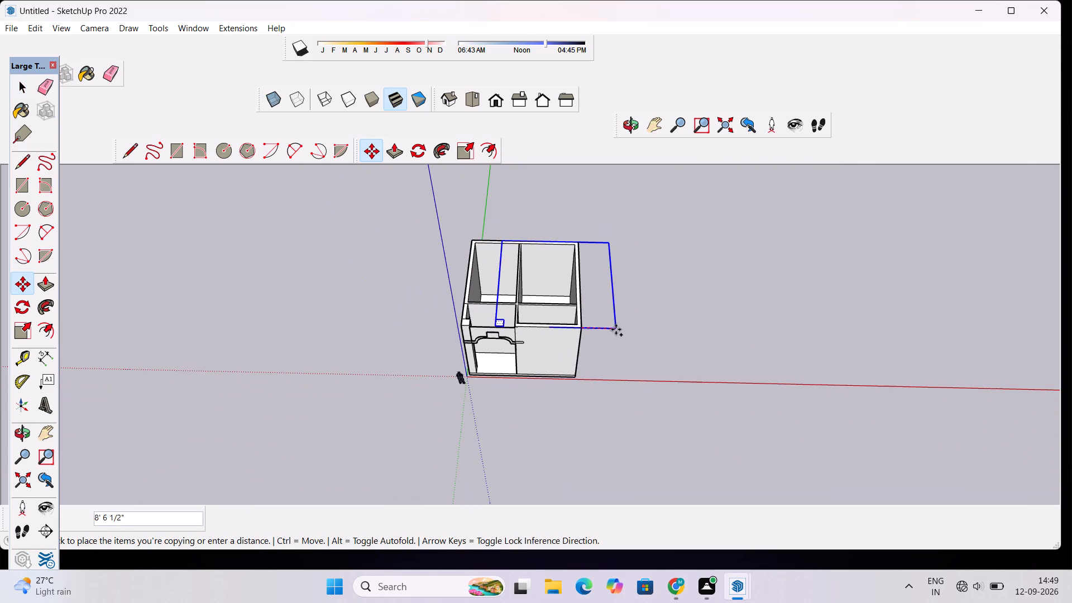
left_click(854, 332)
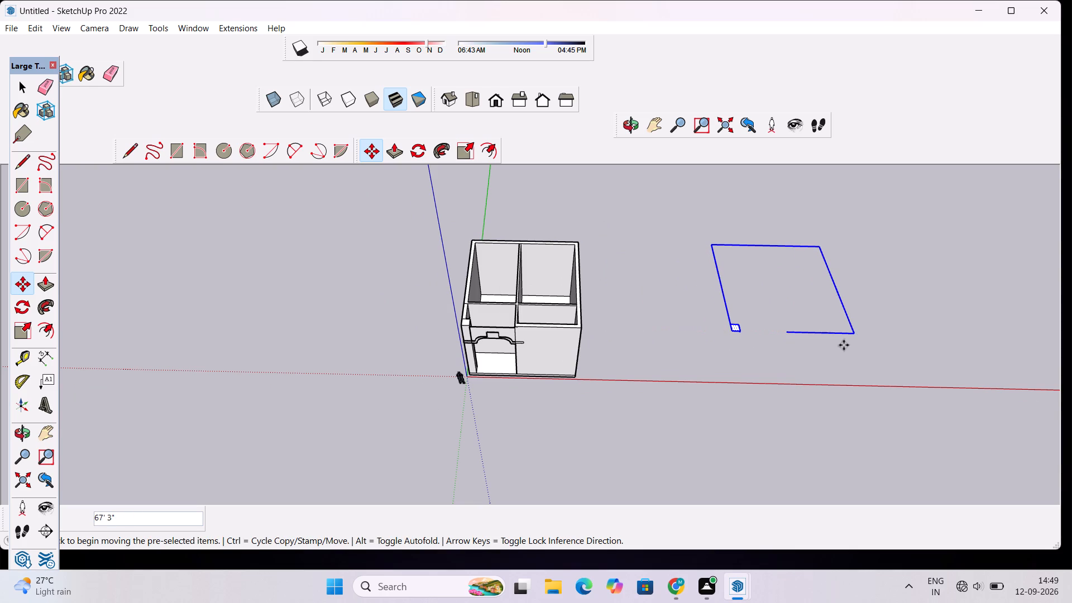
scroll(844, 345, "up", 4)
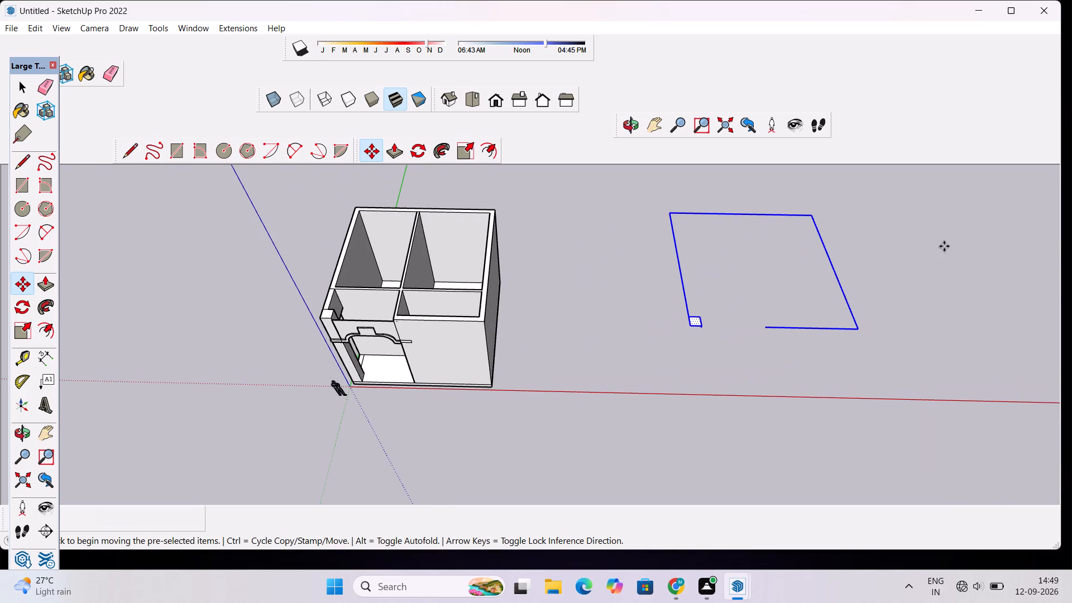
Erase the pillar square's two inner edges and the short stub at its front corner from the copied outline, keeping the outer edges.
scroll(888, 275, "up", 4)
key("space")
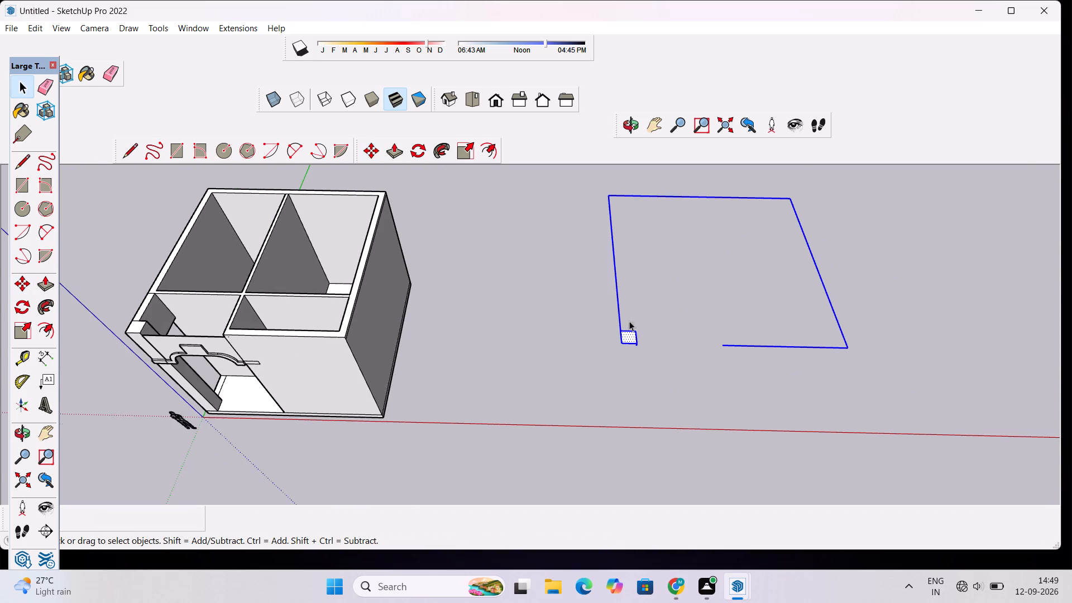
scroll(629, 327, "up", 8)
left_click(743, 342)
scroll(668, 350, "up", 1)
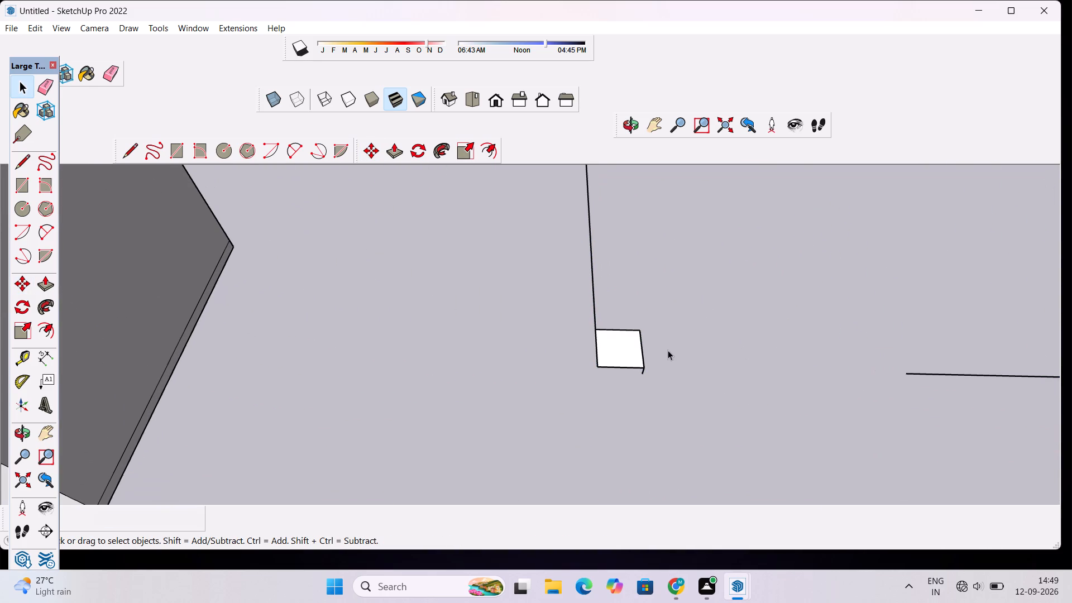
key("e")
left_click_drag(640, 312, 642, 335)
left_click_drag(626, 314, 616, 326)
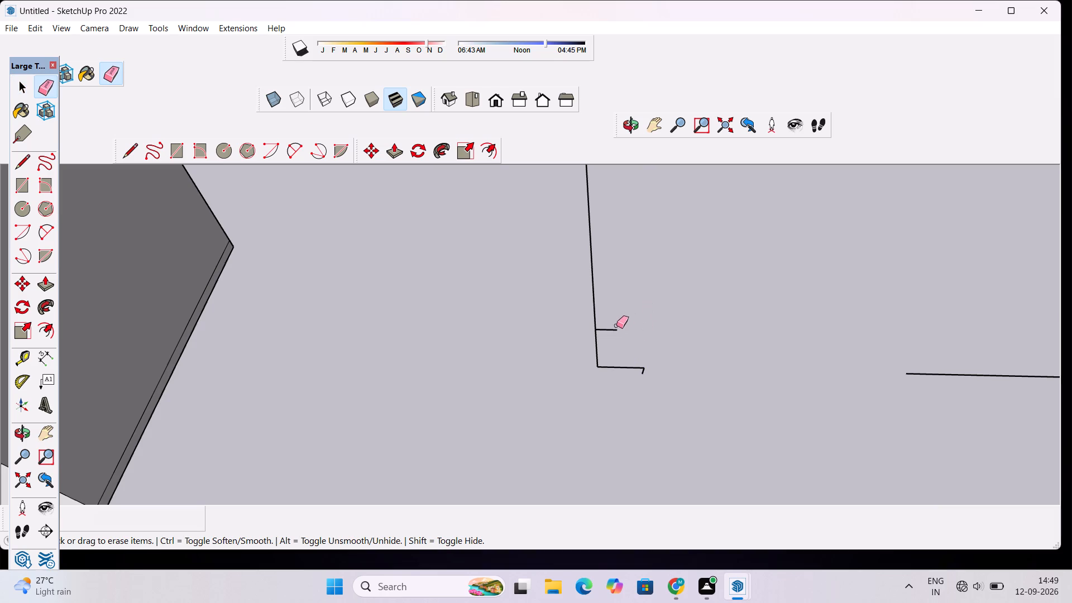
left_click_drag(616, 326, 607, 344)
scroll(654, 390, "up", 5)
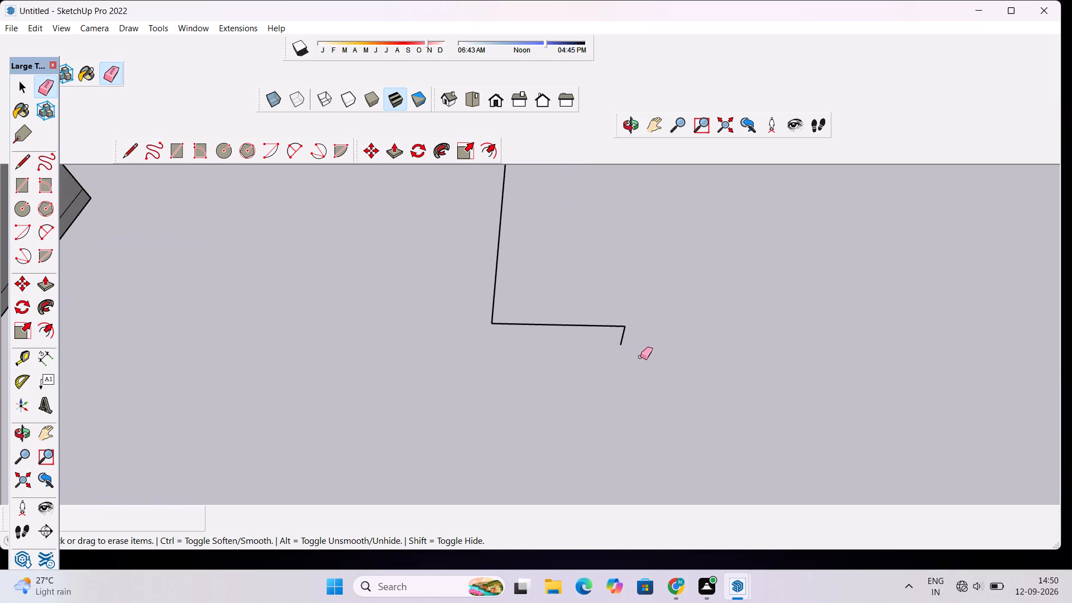
left_click(620, 336)
left_click(621, 337)
scroll(621, 344, "down", 4)
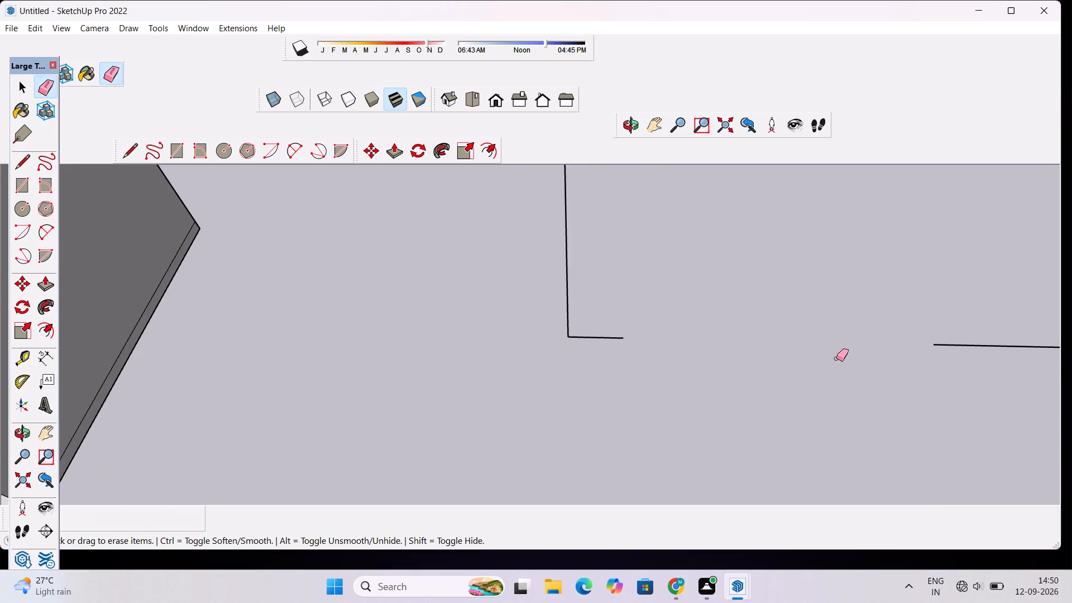
Draw a line across the gap in the copied outline's front edge to close it into a face.
key("l")
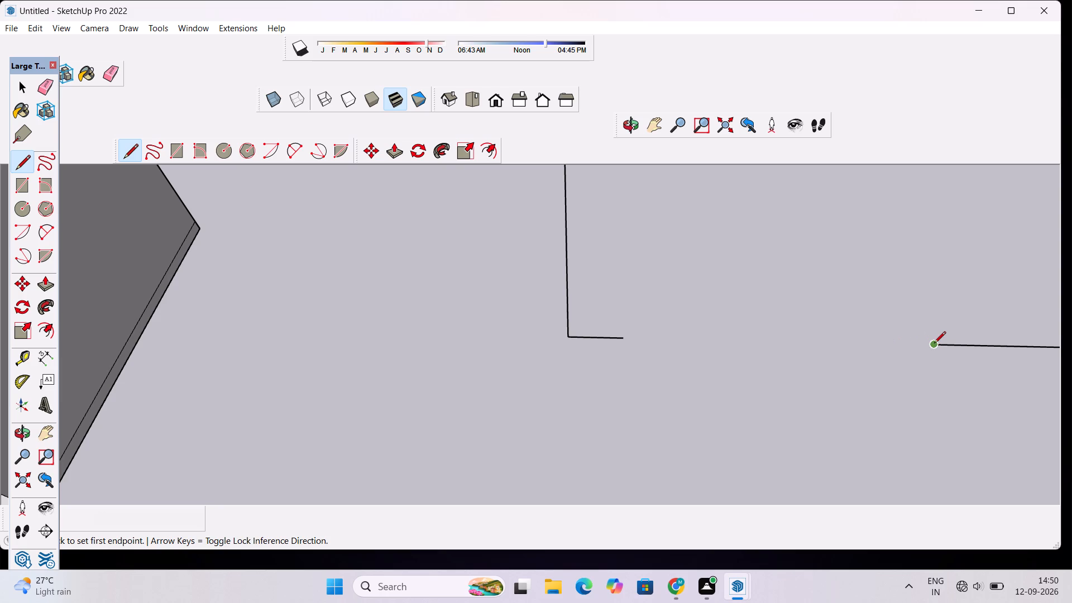
left_click(934, 344)
left_click(623, 338)
key("space")
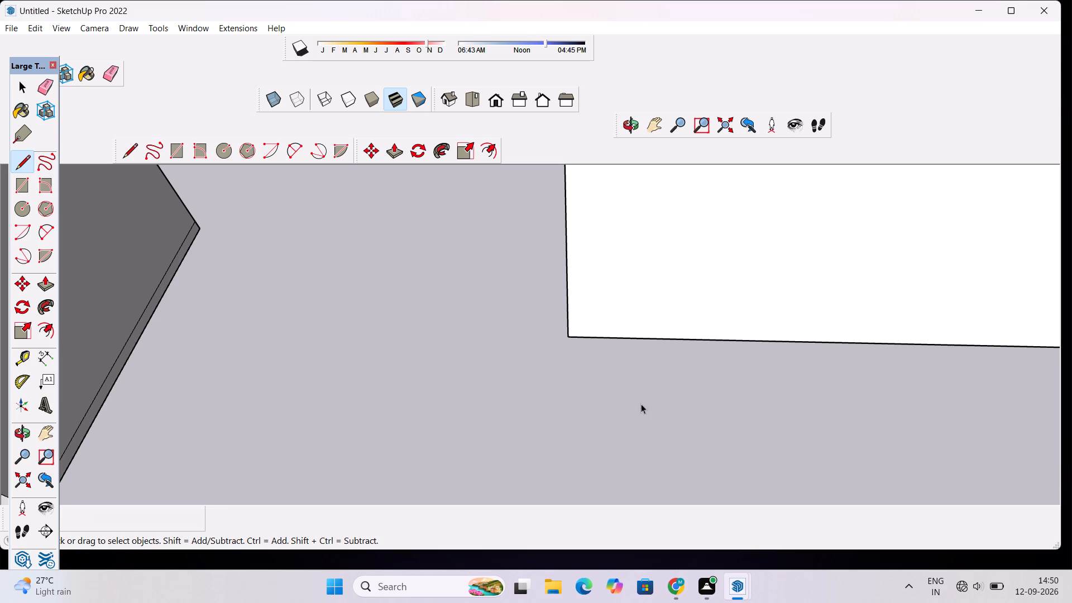
Push/Pull the closed outline face beside the building up 6" into a slab.
scroll(701, 398, "down", 3)
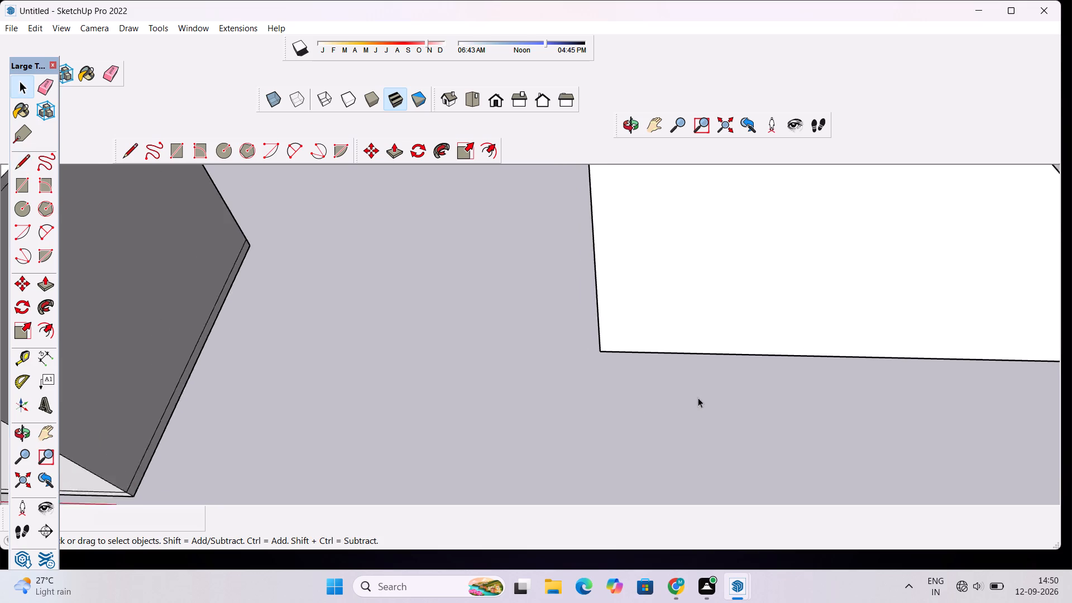
scroll(698, 398, "down", 3)
scroll(726, 347, "down", 2)
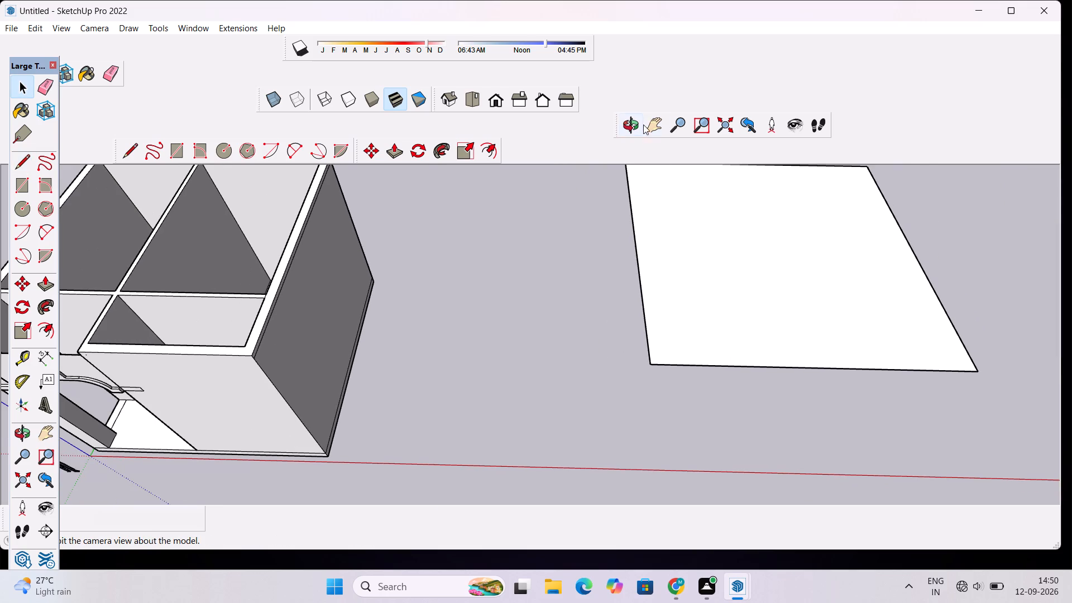
left_click(647, 123)
left_click_drag(724, 218, 635, 316)
scroll(635, 316, "down", 7)
scroll(634, 320, "up", 2)
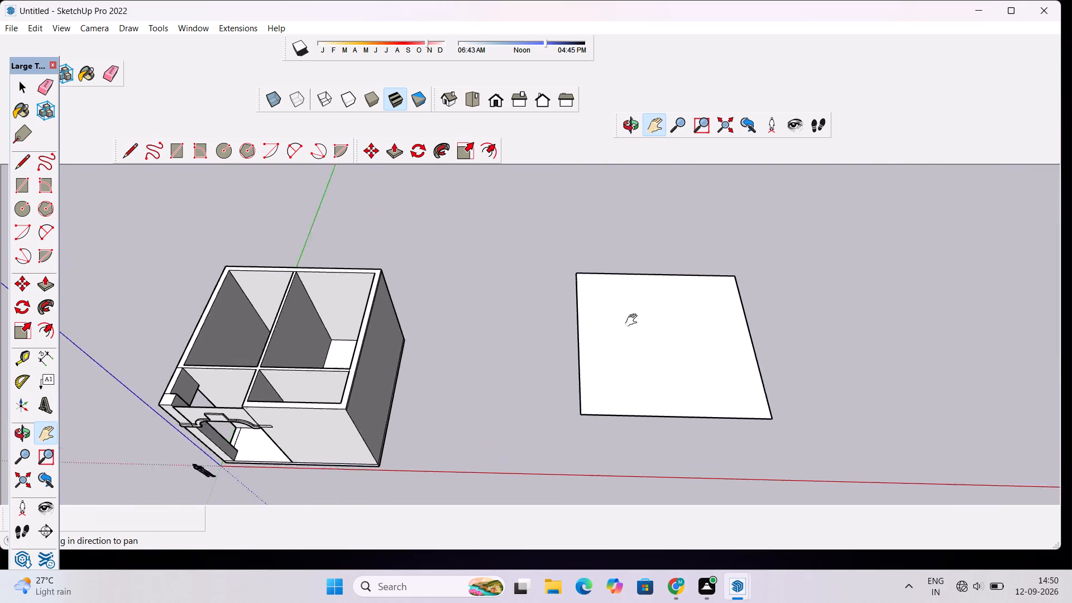
scroll(634, 320, "up", 1)
left_click_drag(643, 410, 642, 397)
key("space")
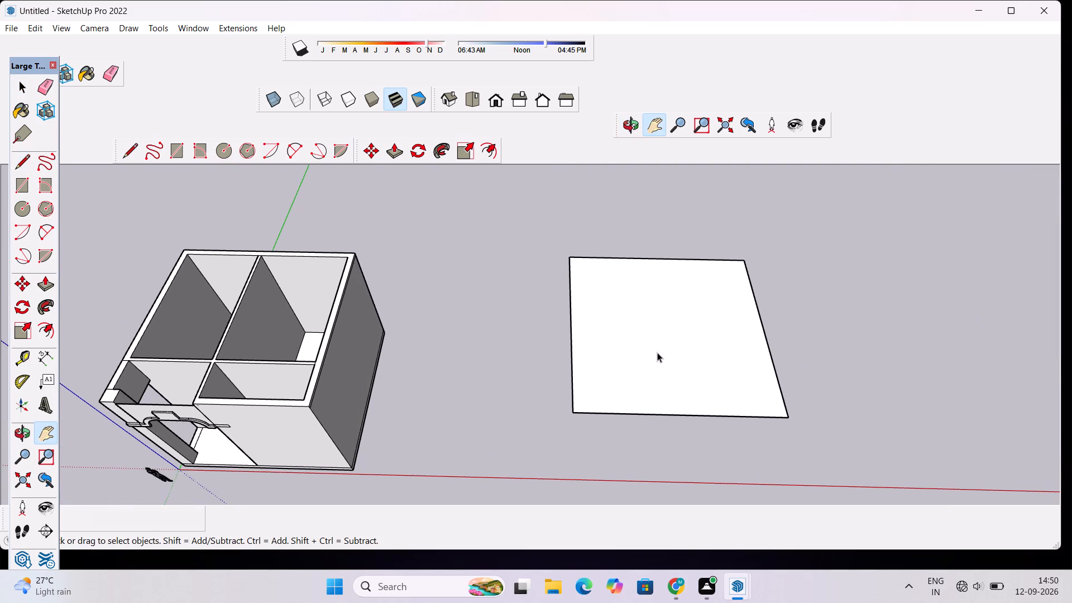
double_click(657, 352)
left_click(894, 303)
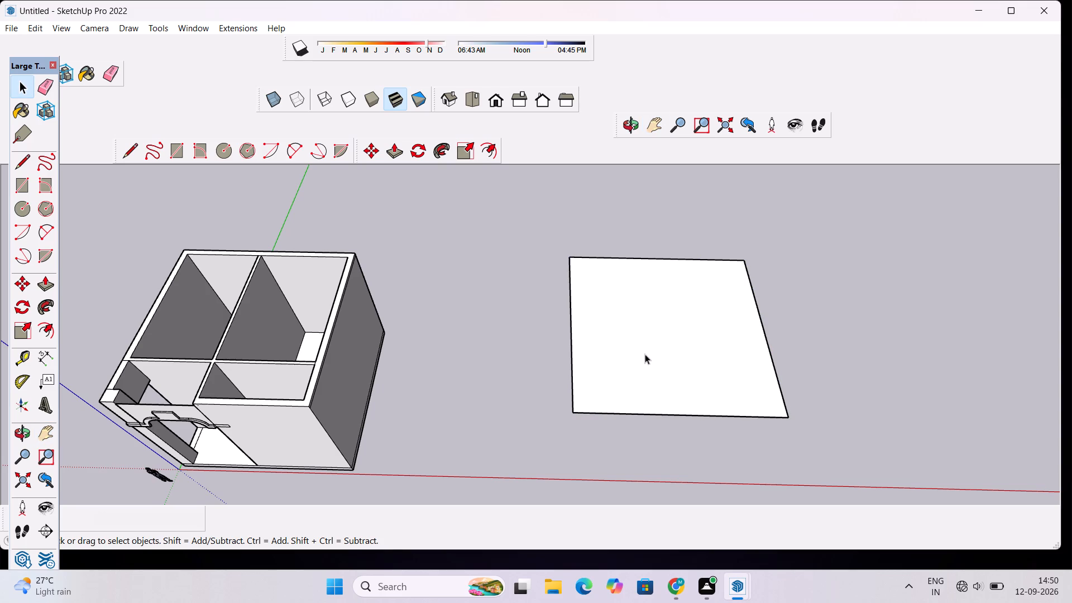
left_click(648, 355)
key("p")
left_click(651, 358)
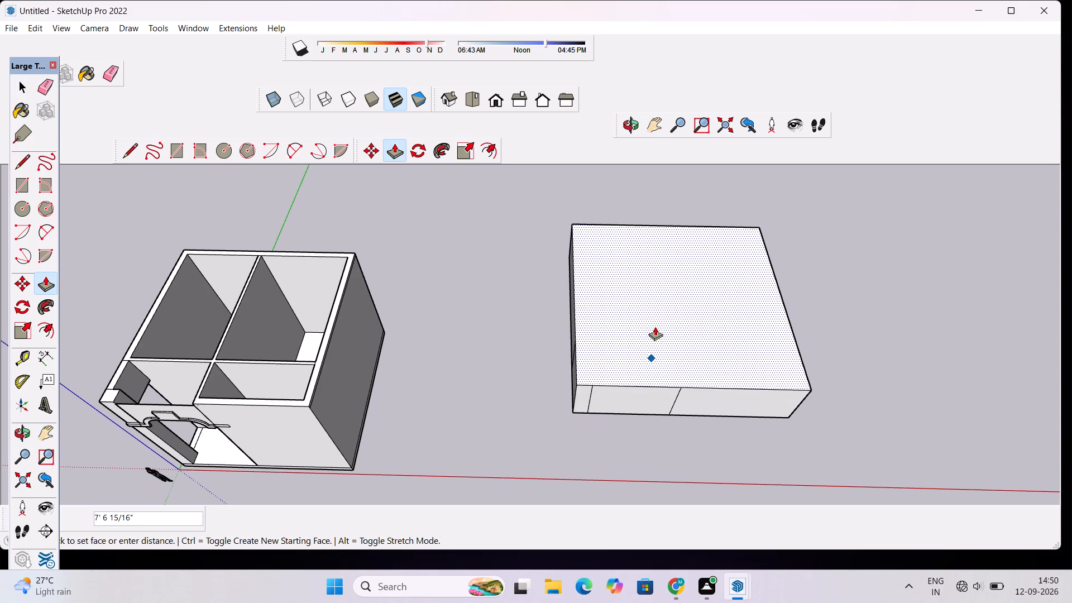
type("6\"")
key("Return")
key("space")
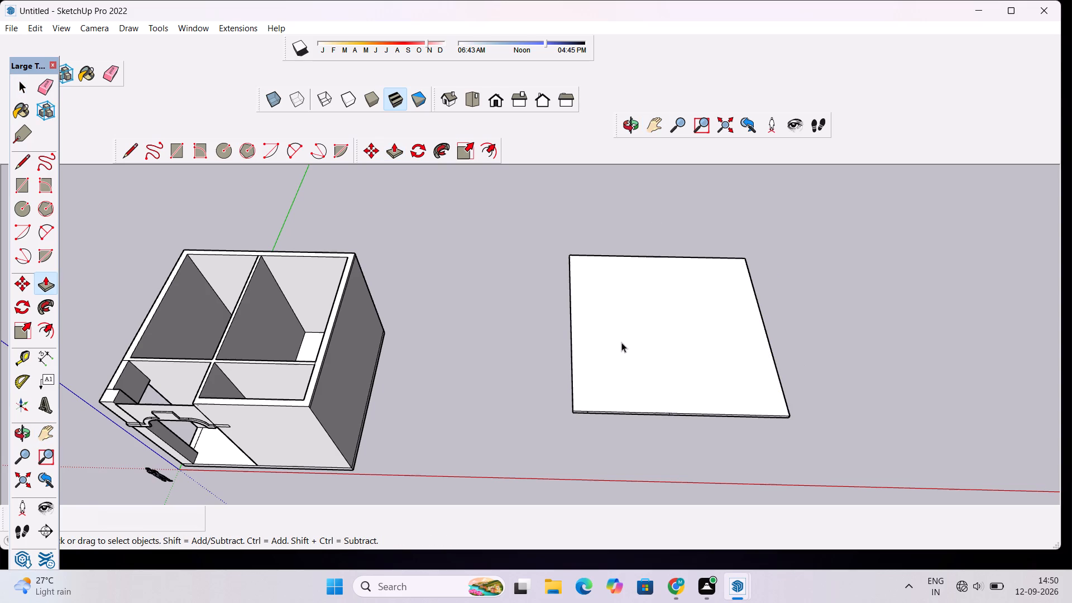
Make the whole 6" slab beside the building, with all its faces and edges, a group.
triple_click(621, 344)
right_click(621, 344)
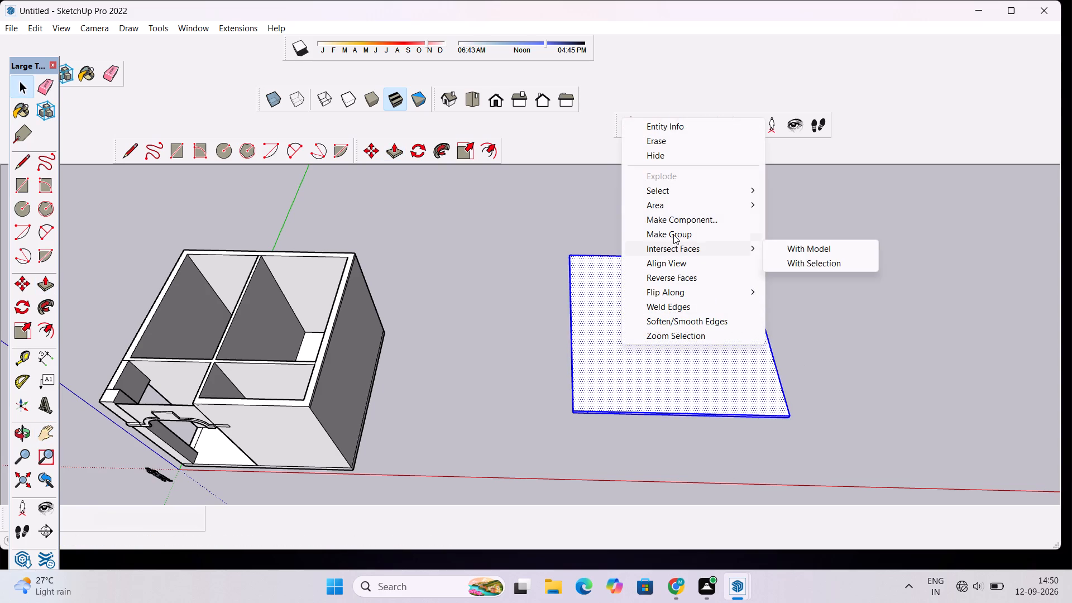
left_click(673, 234)
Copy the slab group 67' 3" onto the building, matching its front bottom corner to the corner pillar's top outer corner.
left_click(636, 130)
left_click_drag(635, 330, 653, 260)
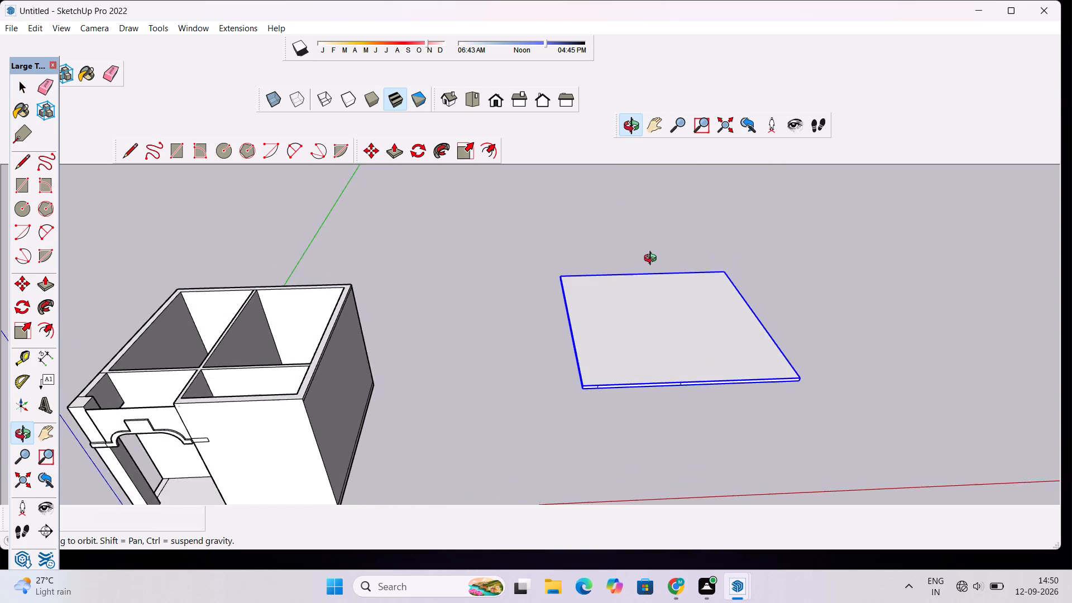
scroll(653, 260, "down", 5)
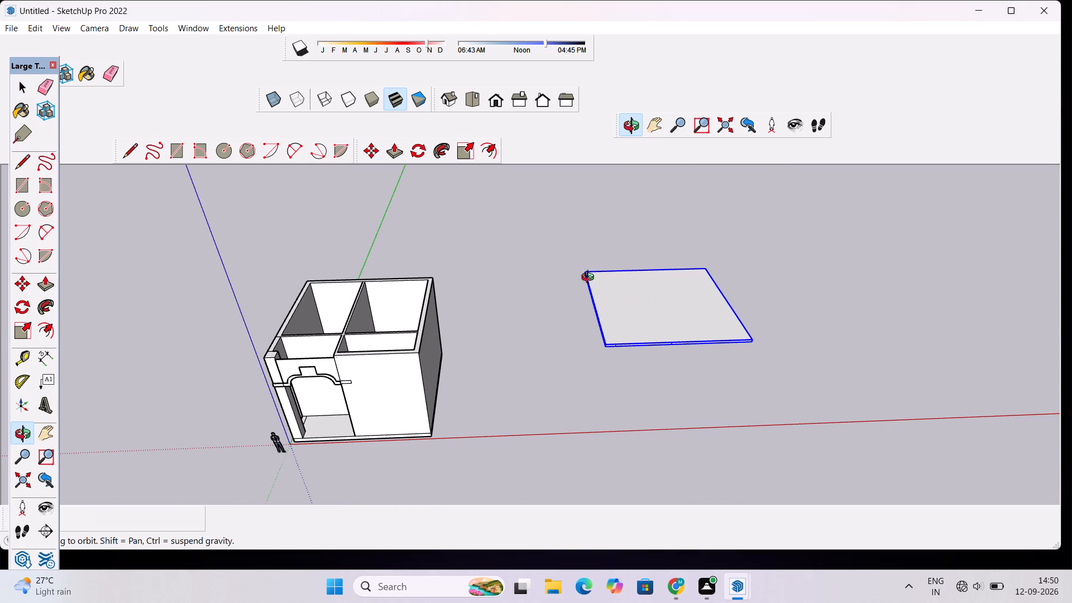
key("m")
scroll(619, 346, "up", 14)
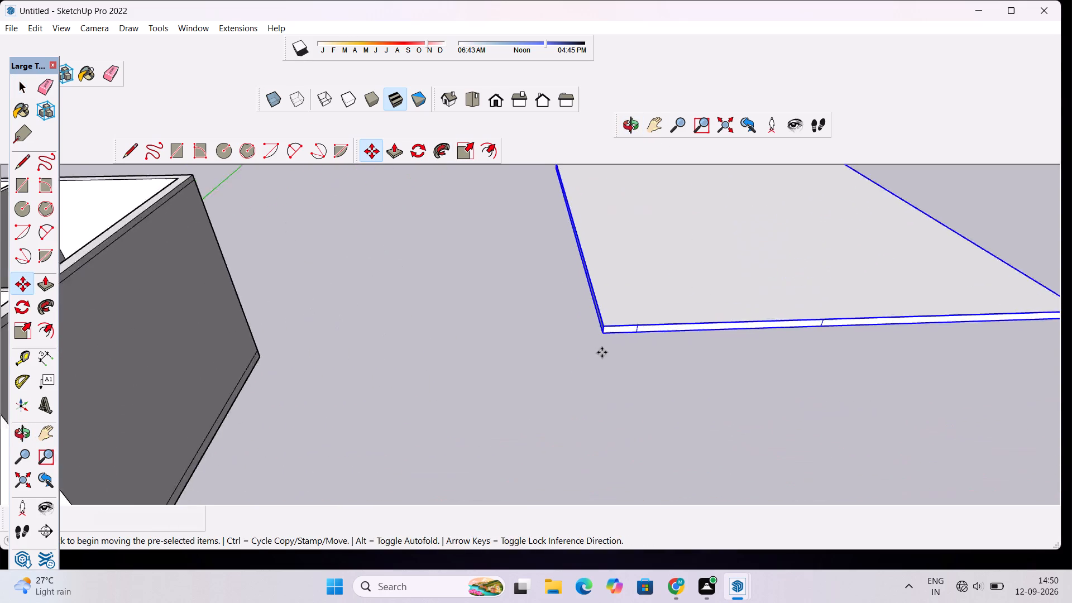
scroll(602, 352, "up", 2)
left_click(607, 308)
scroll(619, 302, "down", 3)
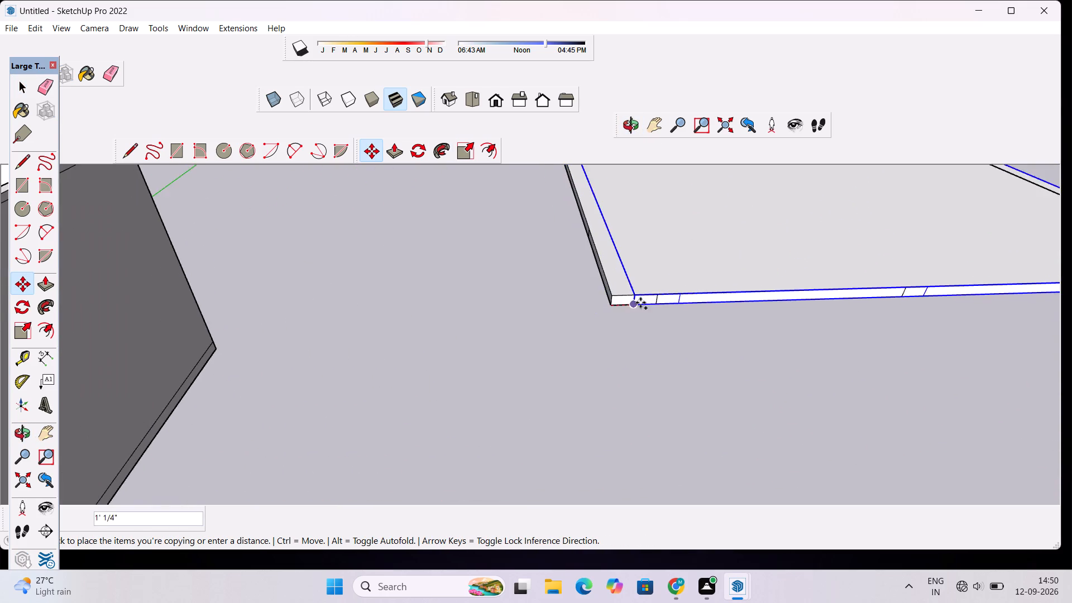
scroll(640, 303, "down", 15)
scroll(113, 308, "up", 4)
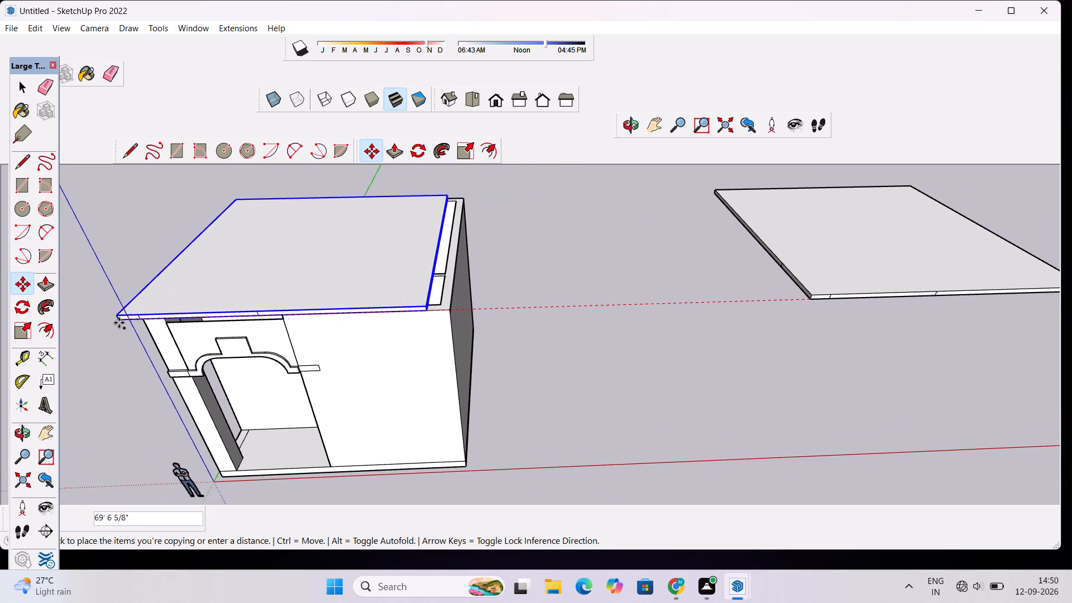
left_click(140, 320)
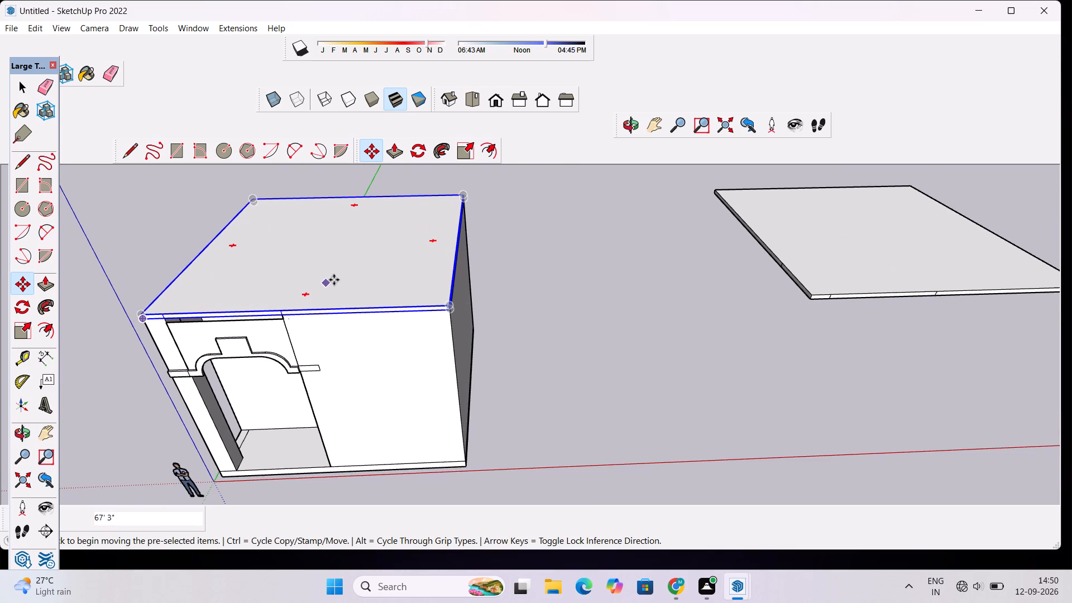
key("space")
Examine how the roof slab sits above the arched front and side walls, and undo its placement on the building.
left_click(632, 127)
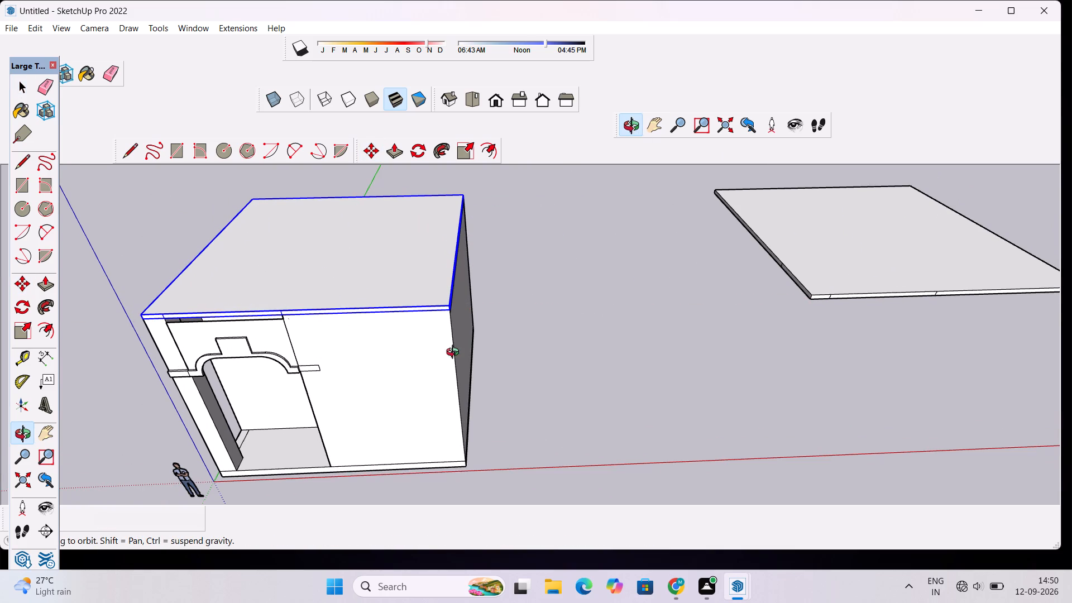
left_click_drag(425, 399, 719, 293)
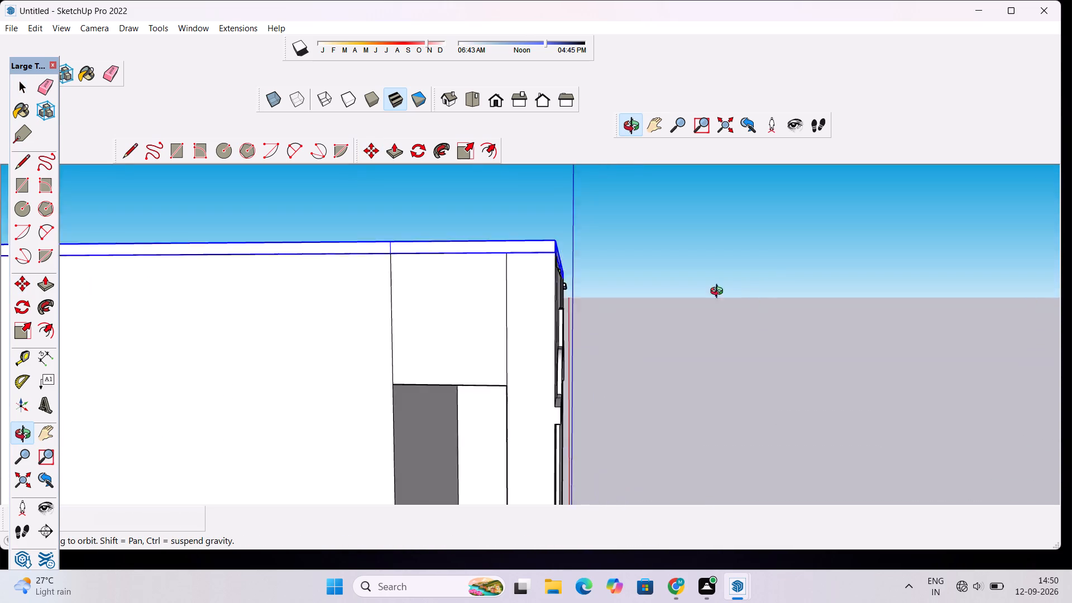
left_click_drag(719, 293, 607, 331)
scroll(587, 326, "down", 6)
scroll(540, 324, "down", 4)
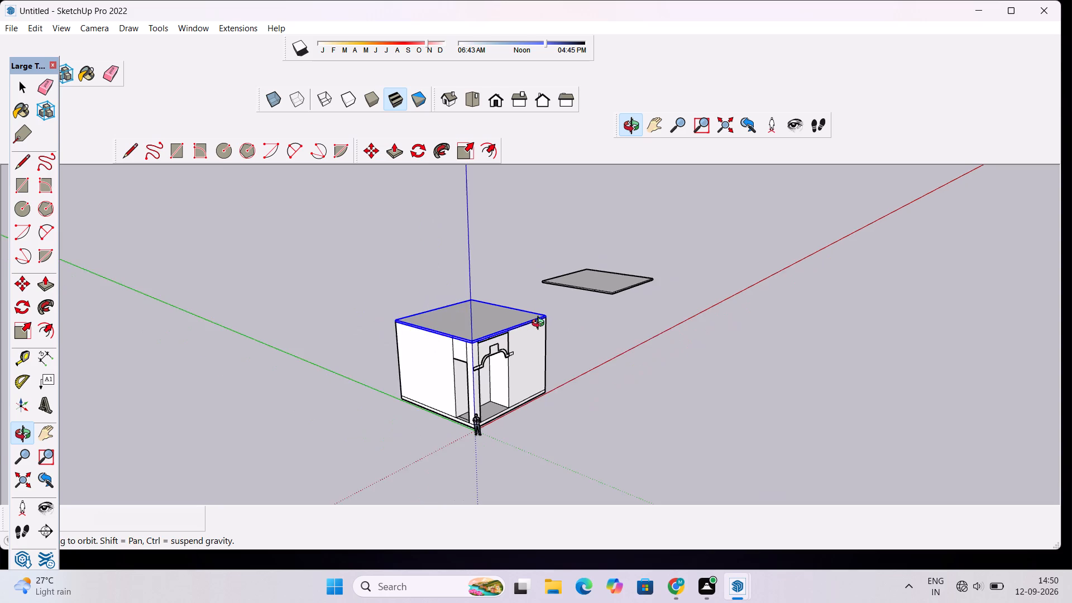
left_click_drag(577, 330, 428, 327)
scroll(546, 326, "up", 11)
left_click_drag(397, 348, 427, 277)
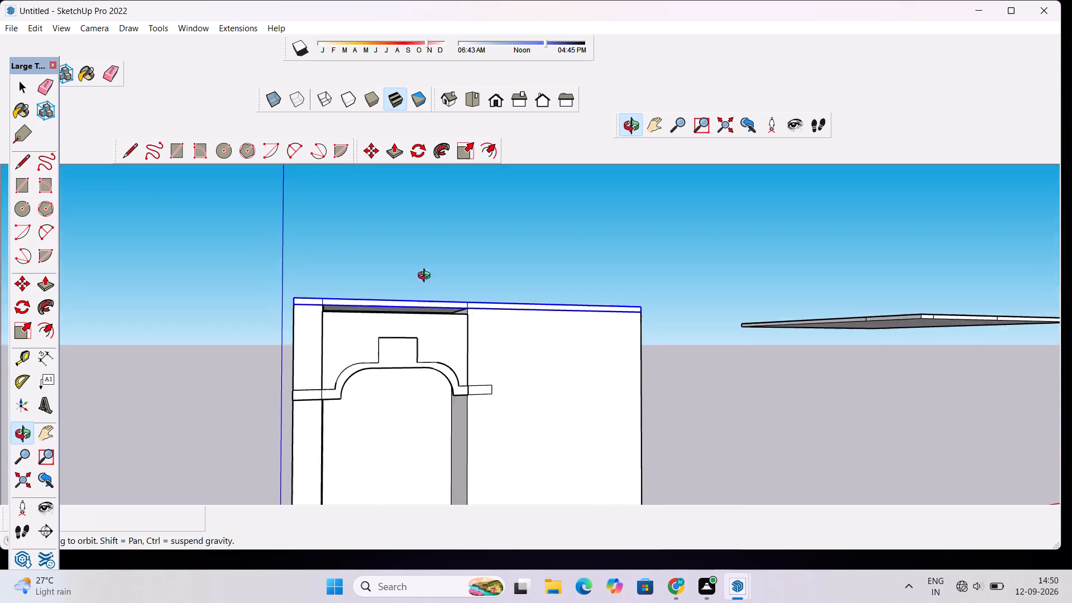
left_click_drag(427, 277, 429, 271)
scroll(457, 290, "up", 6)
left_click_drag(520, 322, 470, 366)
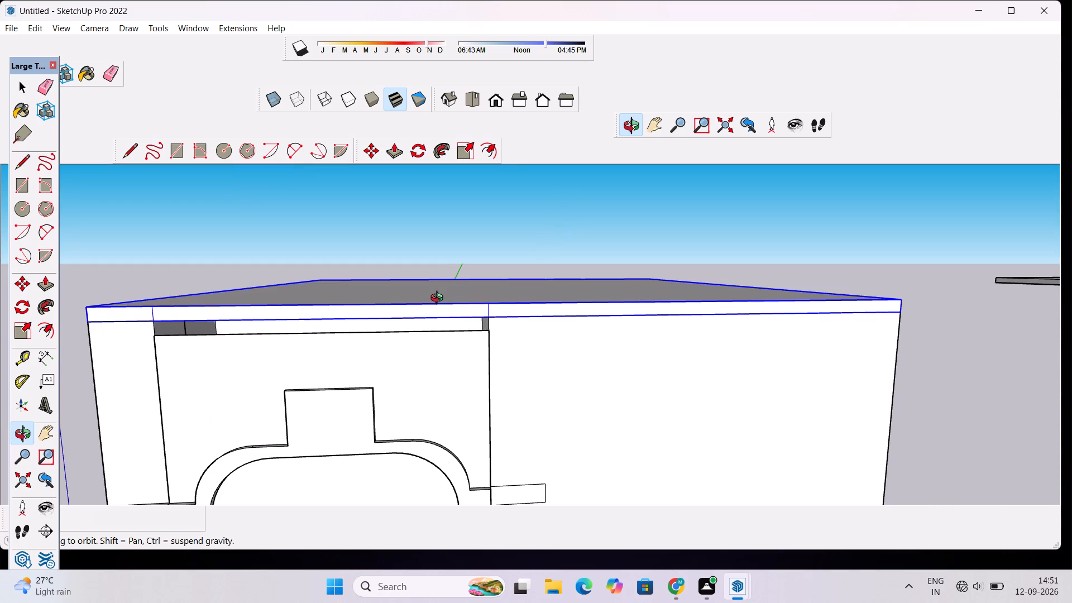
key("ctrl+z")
Draw an 11' 4 1/2" line across the open top of the arched front recess, from the corner pillar's outer corner to the wall corner.
scroll(326, 283, "down", 5)
scroll(367, 293, "up", 5)
left_click_drag(377, 308, 394, 358)
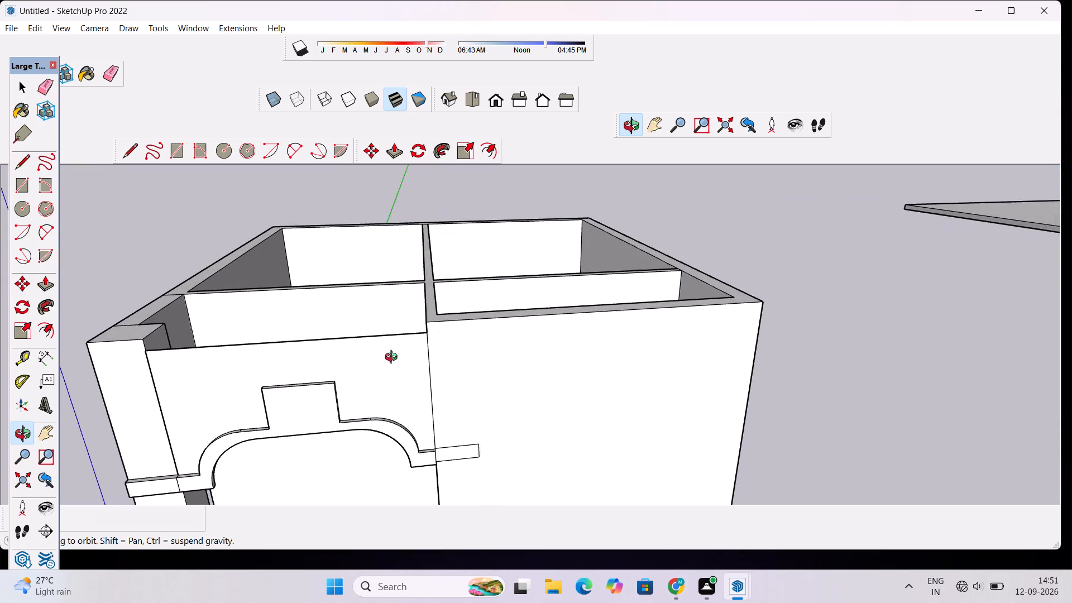
left_click_drag(394, 358, 337, 399)
left_click_drag(411, 376, 232, 382)
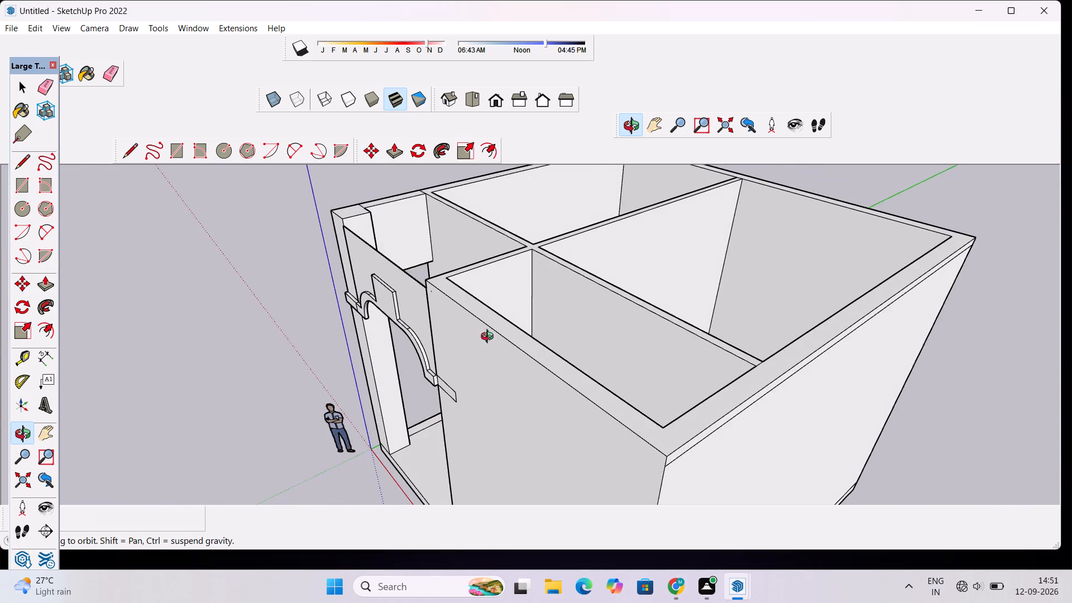
left_click_drag(558, 358, 291, 381)
scroll(671, 261, "down", 4)
left_click_drag(774, 253, 571, 264)
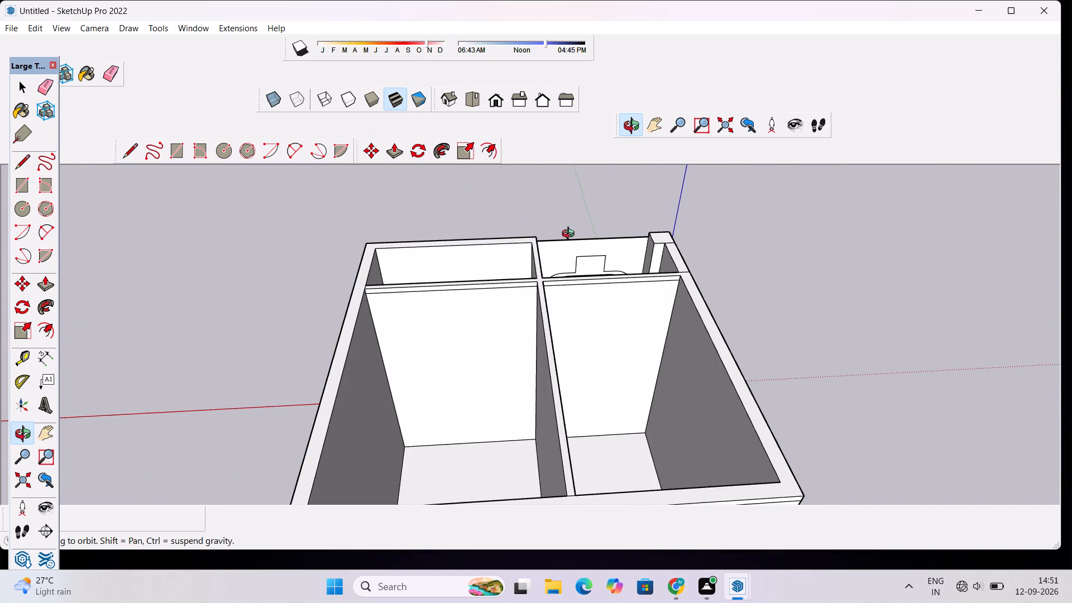
scroll(632, 237, "up", 4)
left_click_drag(633, 259, 638, 285)
scroll(625, 237, "up", 4)
left_click_drag(625, 239, 623, 252)
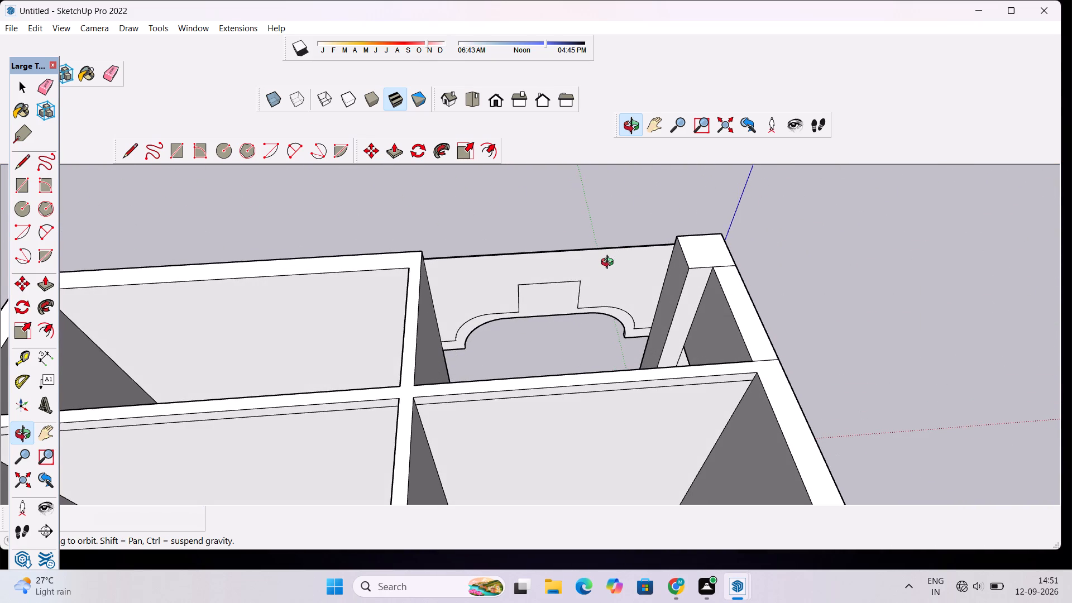
scroll(609, 264, "up", 2)
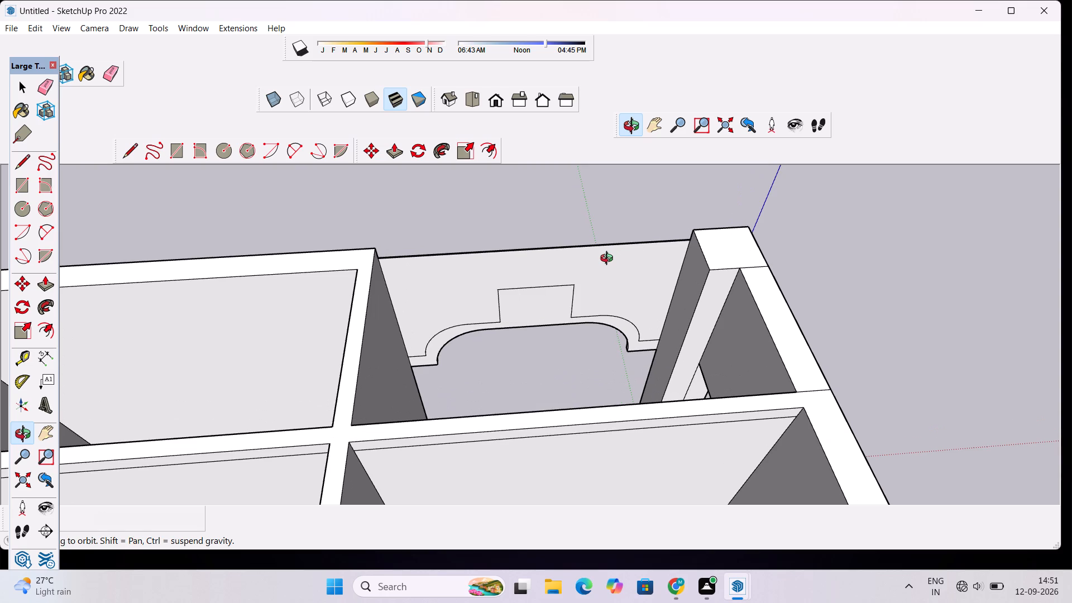
key("l")
scroll(702, 262, "up", 2)
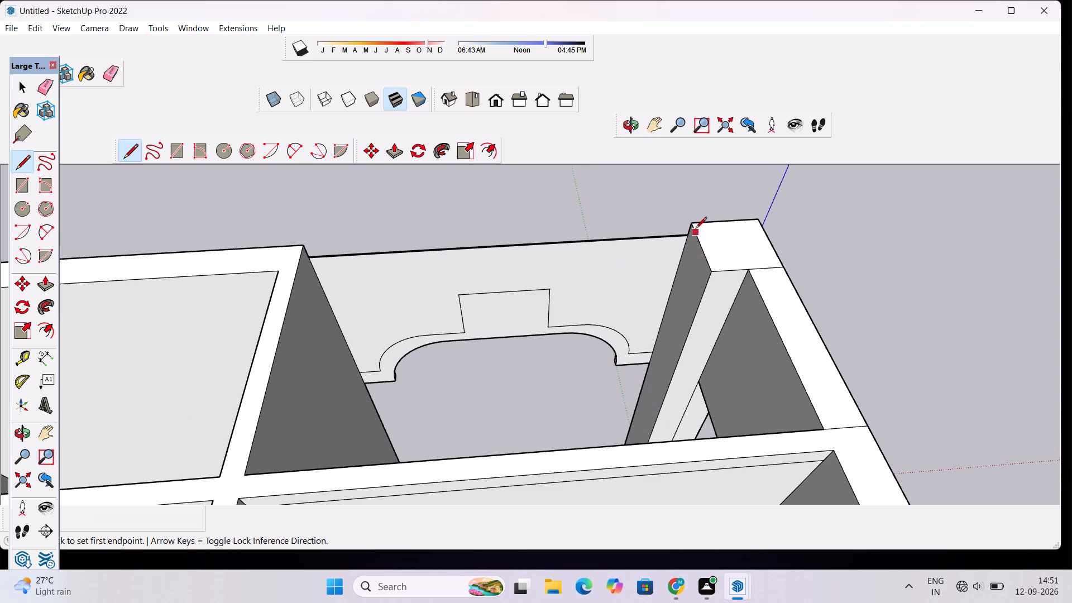
left_click(691, 224)
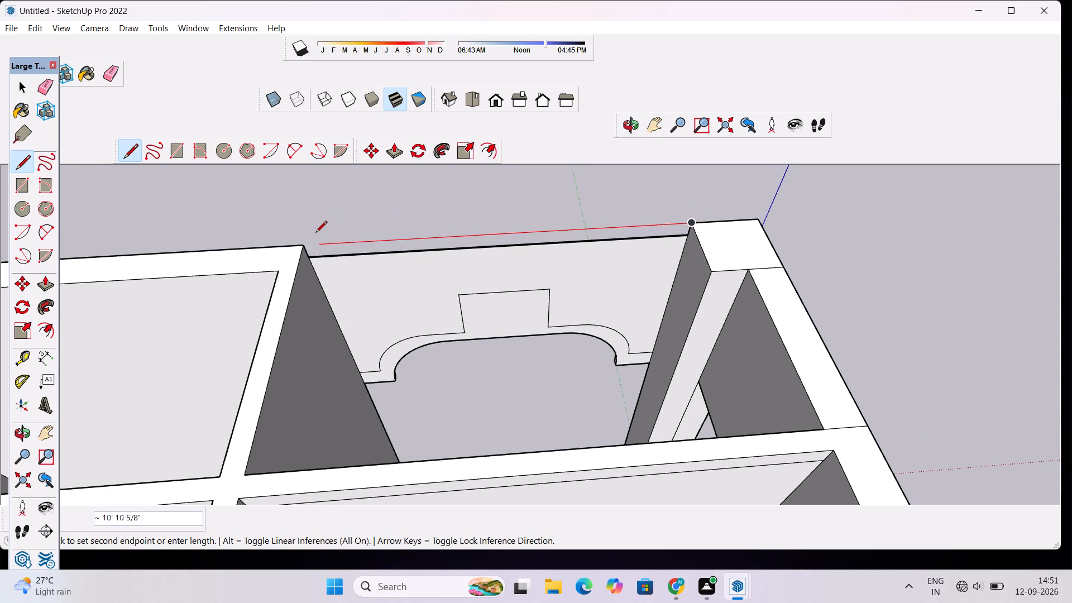
left_click(301, 244)
key("space")
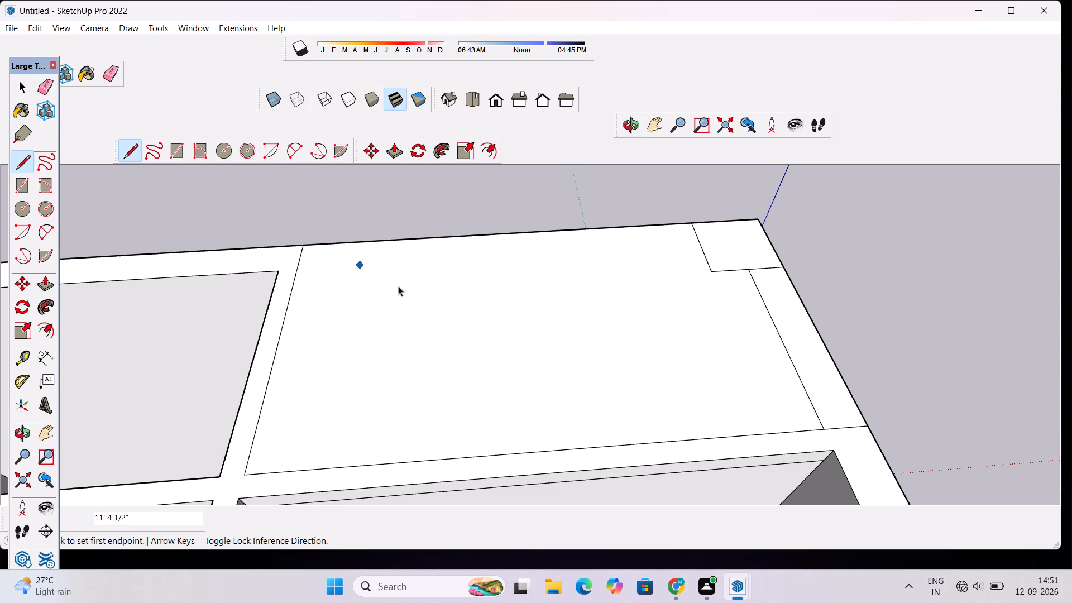
Delete the horizontal face covering the top of the front recess, keeping the new front edge.
left_click(413, 323)
key("Delete")
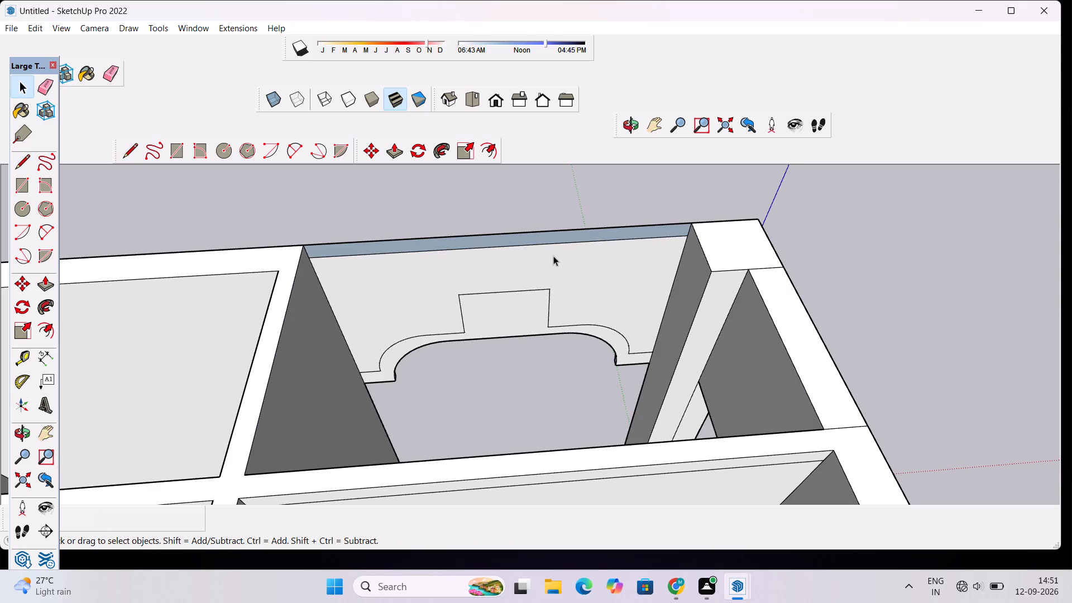
Draw a vertical line down the pillar's inner face from its top edge's midpoint, and join it to the arch panel's lower end corner.
key("l")
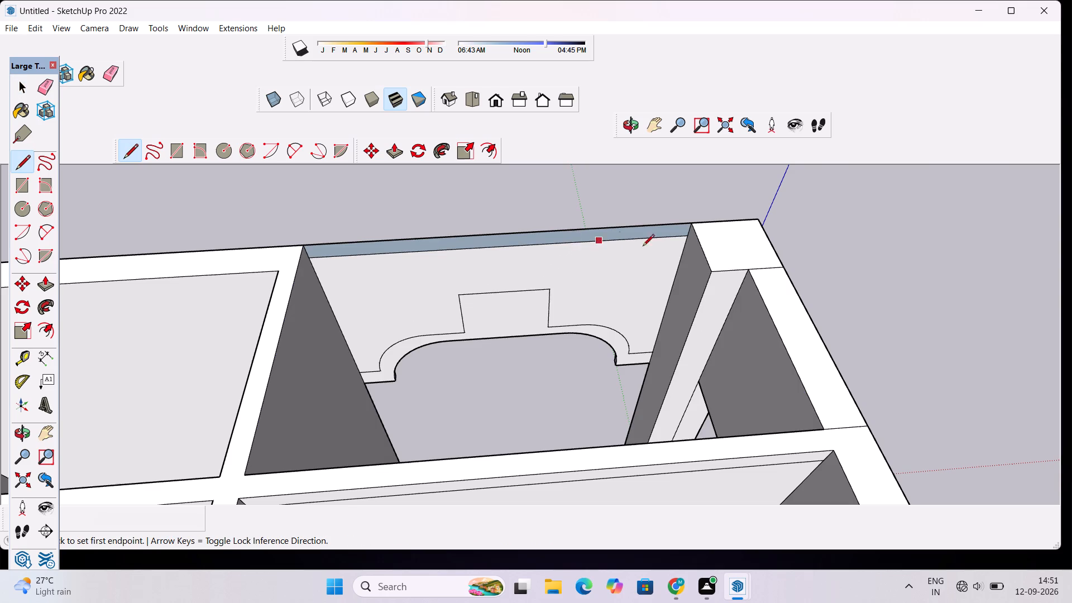
scroll(652, 247, "up", 3)
left_click(719, 248)
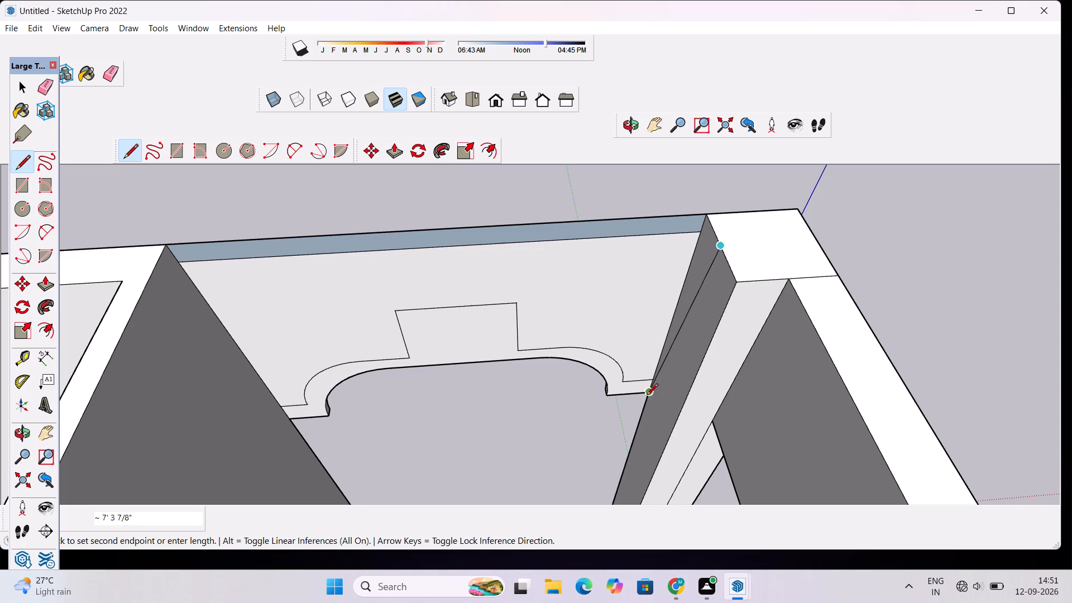
scroll(659, 407, "up", 4)
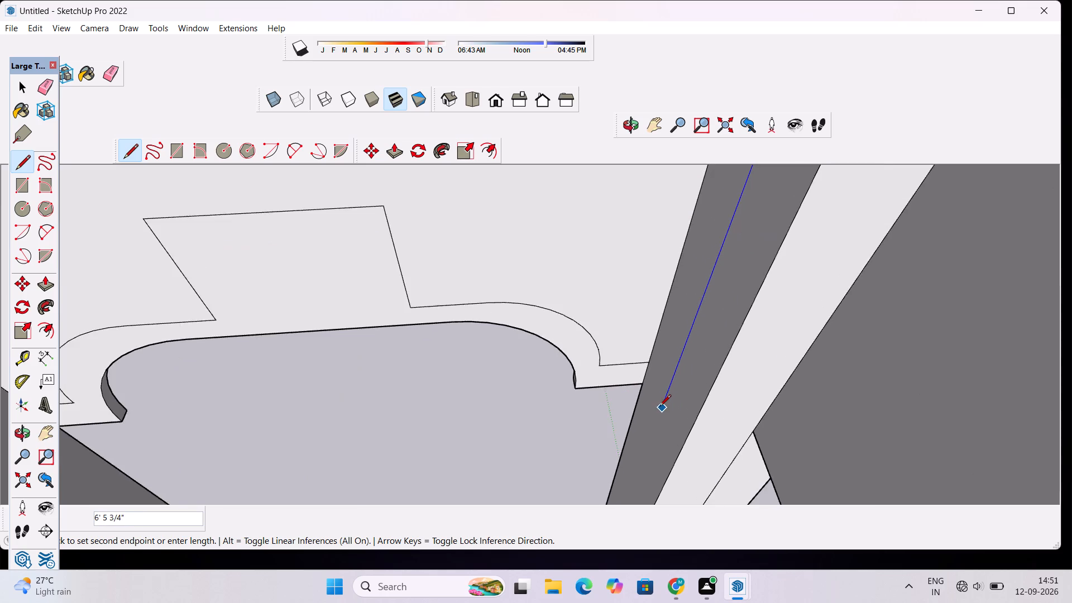
scroll(659, 407, "up", 5)
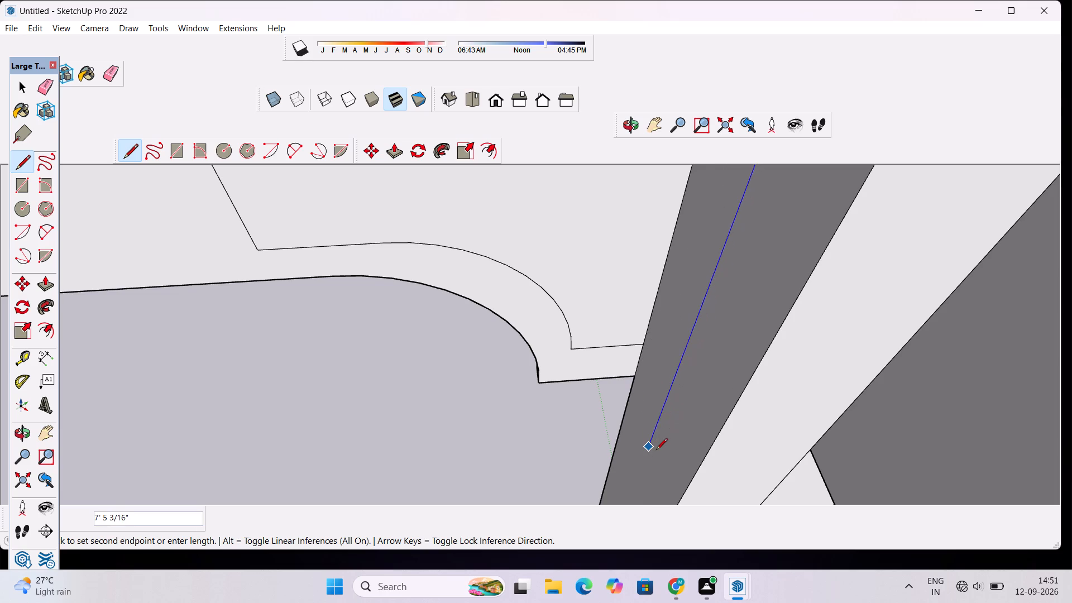
scroll(657, 438, "down", 6)
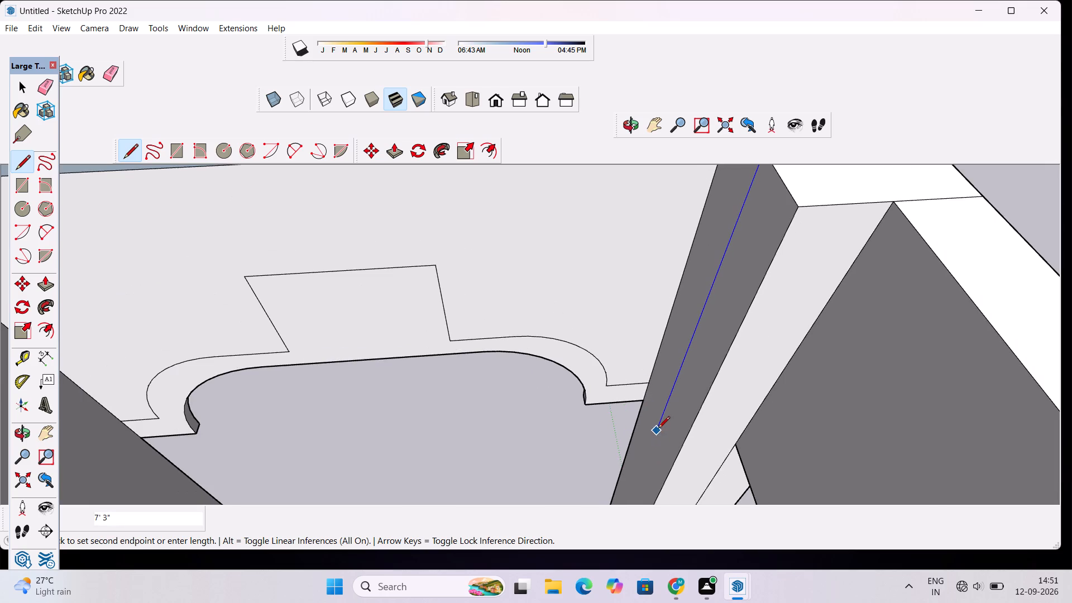
left_click(651, 441)
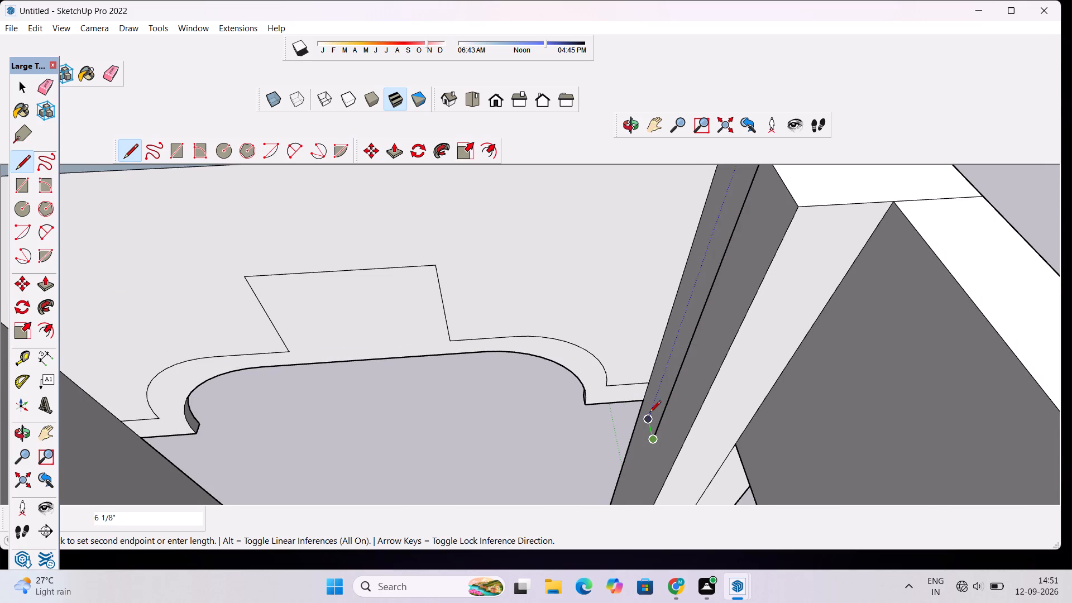
left_click(644, 404)
key("space")
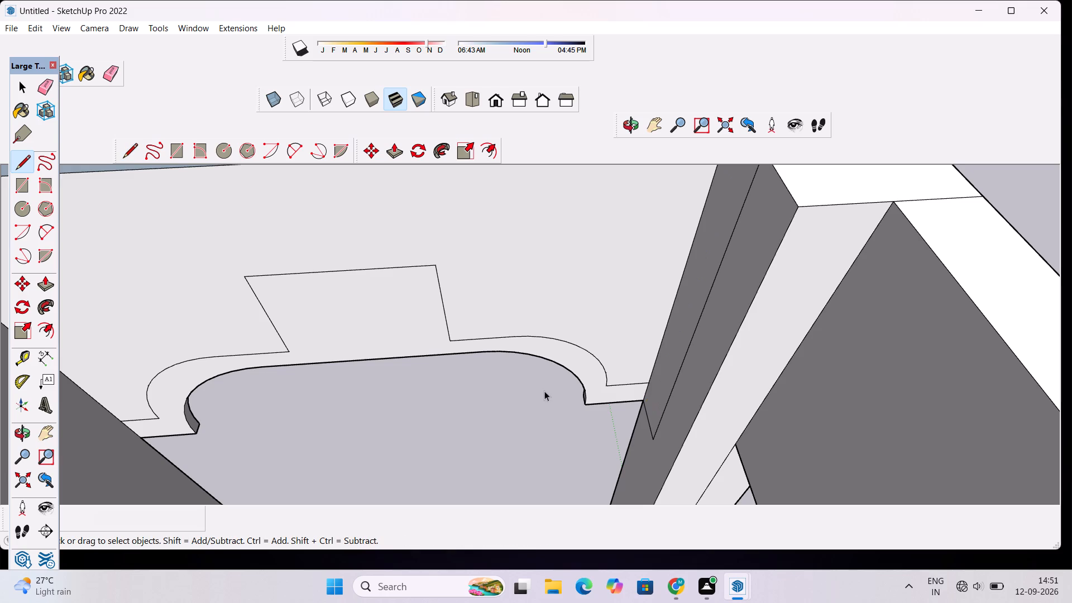
Select the back face of the arched front panel above the arch band.
scroll(530, 366, "down", 4)
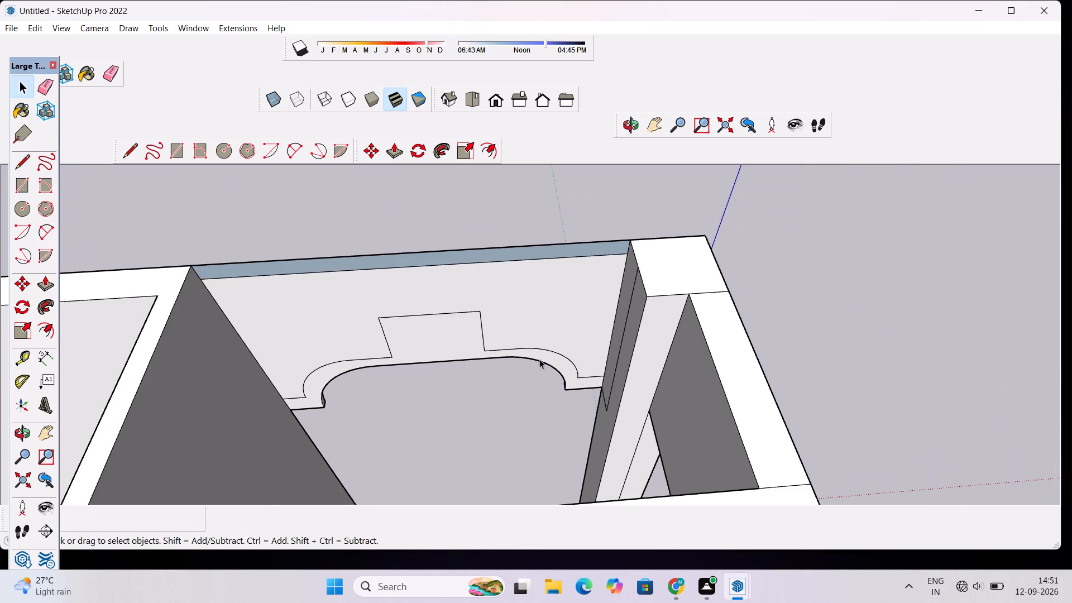
scroll(540, 358, "down", 4)
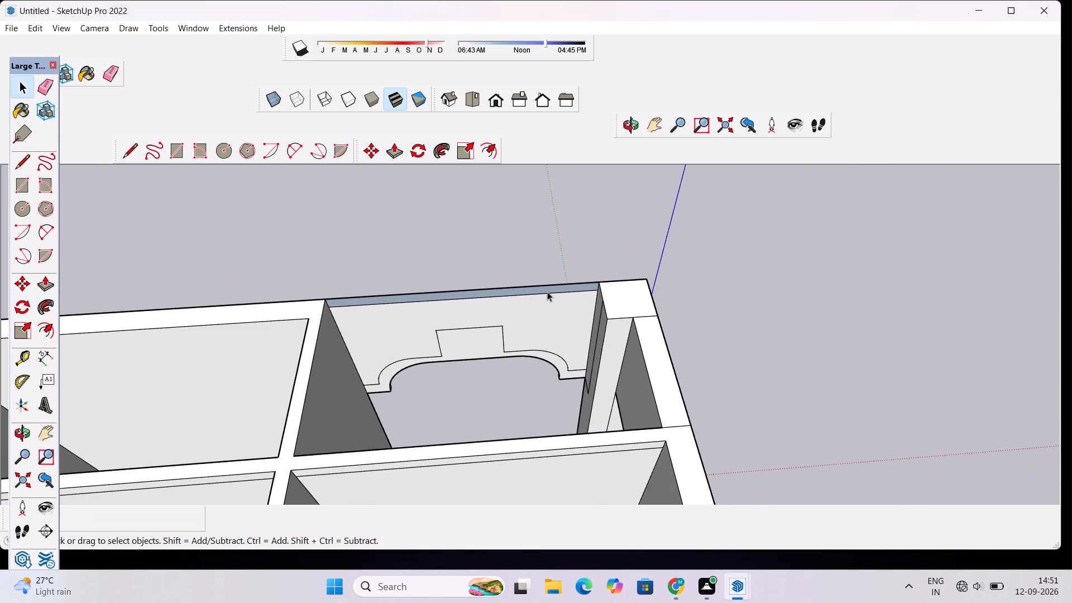
left_click(553, 332)
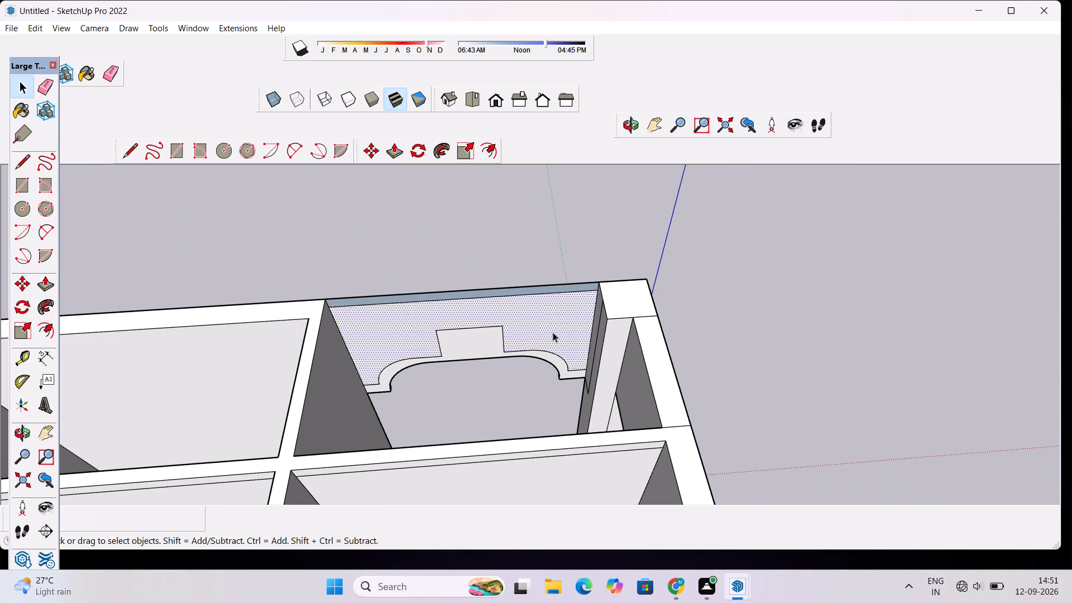
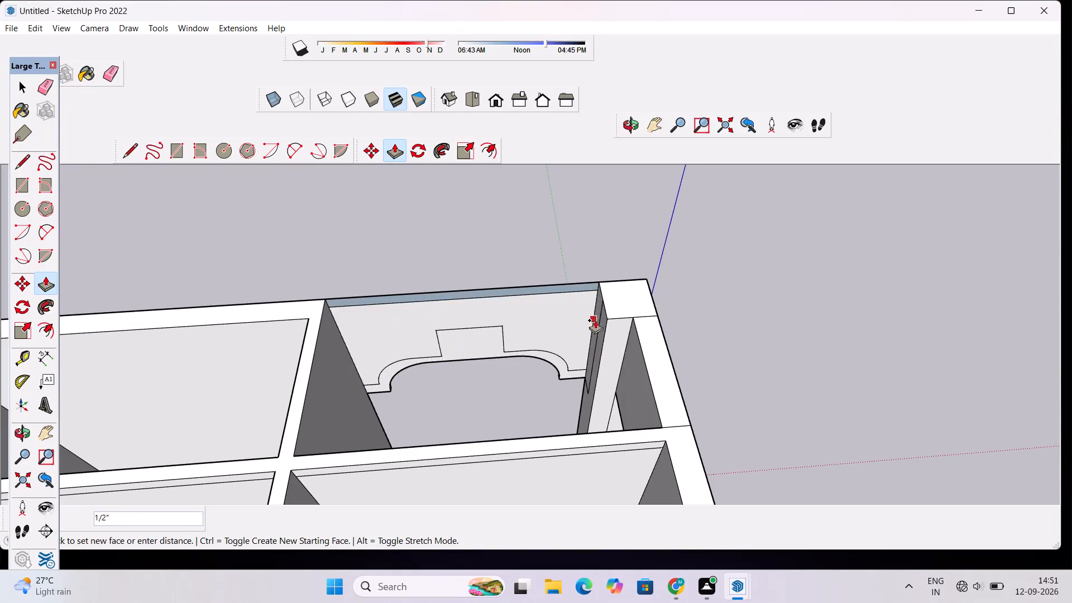
Thicken the arch wall with Push/Pull, pulling its panel and arch band 1' 1/4" inward and bringing the top strip flush.
scroll(593, 304, "up", 4)
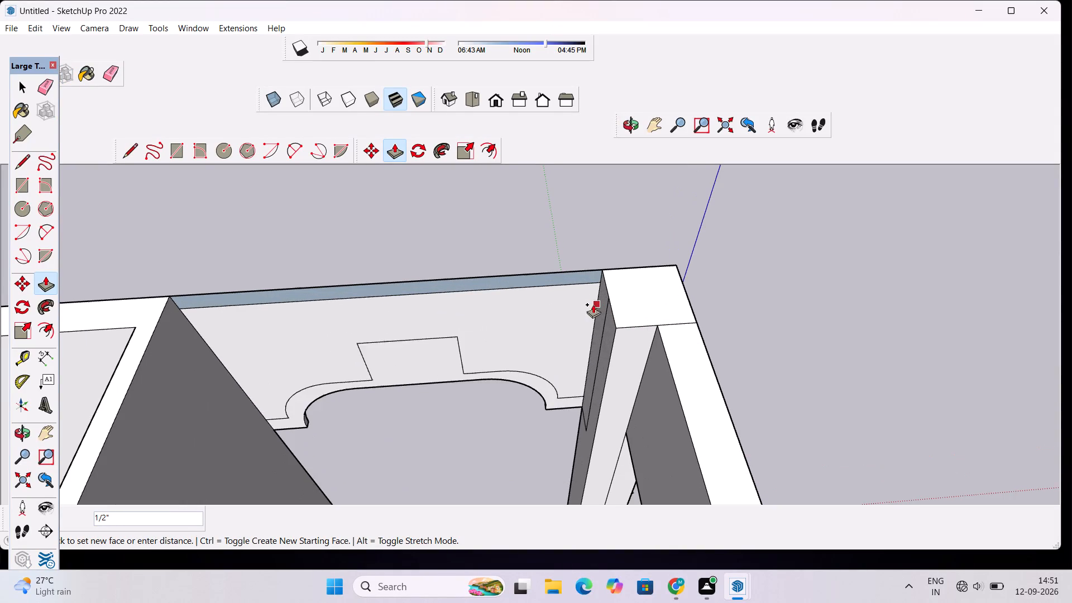
left_click(606, 303)
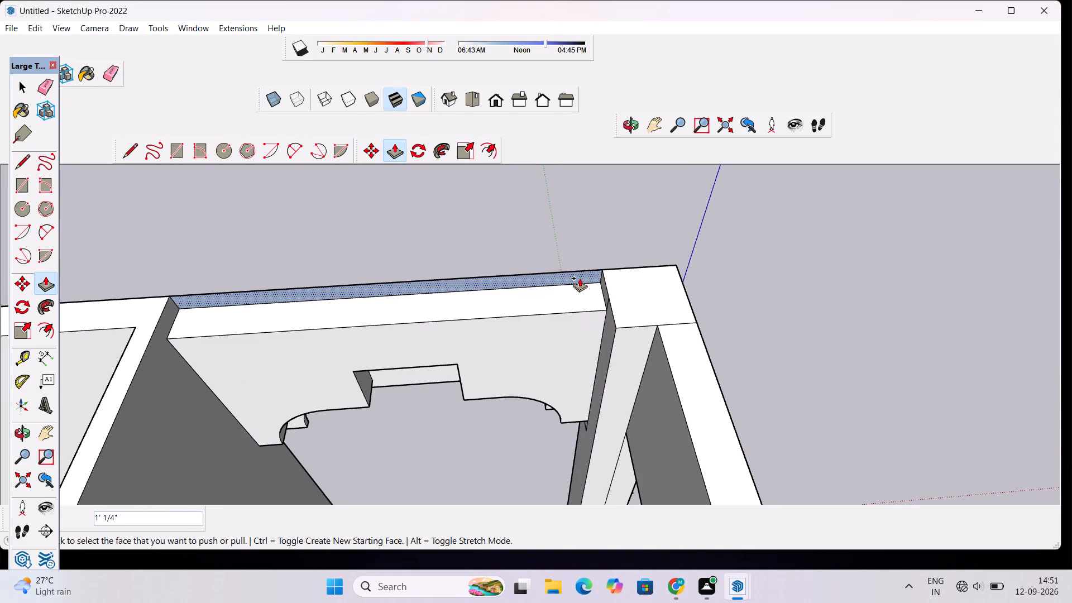
left_click(576, 277)
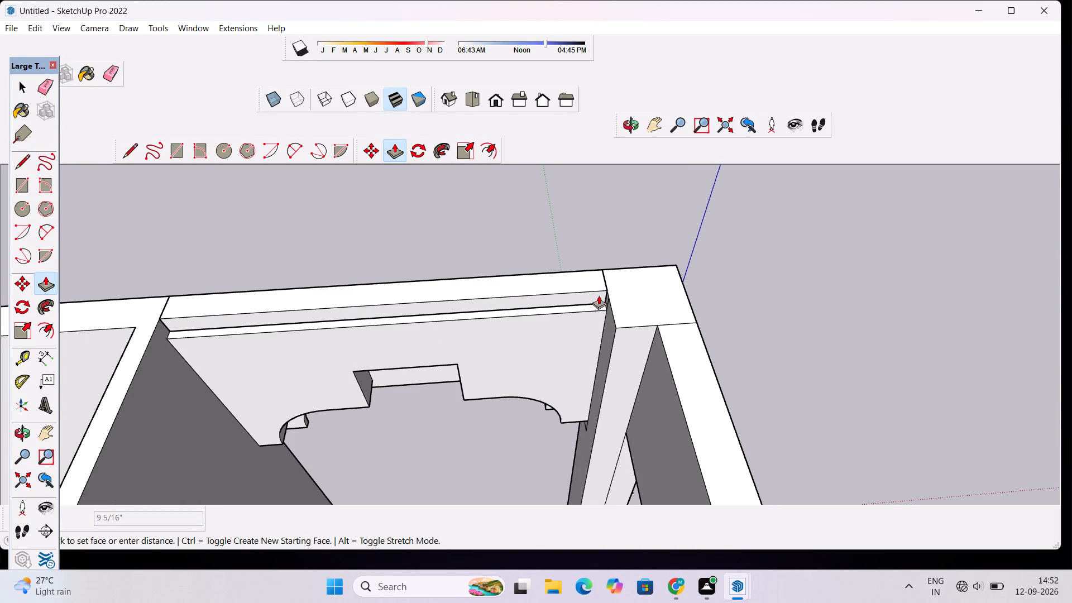
left_click(608, 296)
left_click(439, 371)
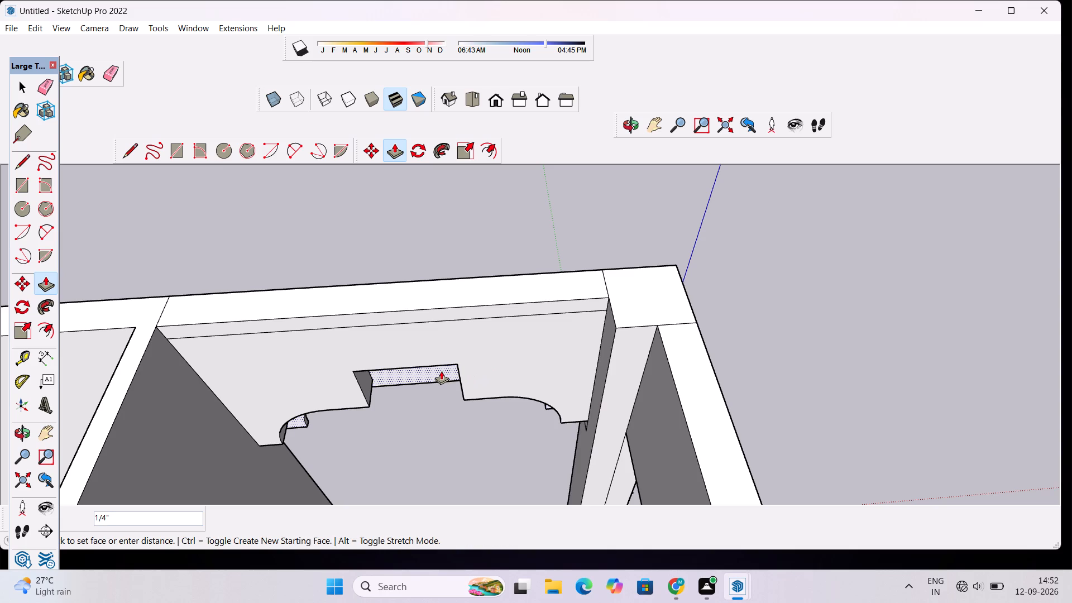
left_click(474, 382)
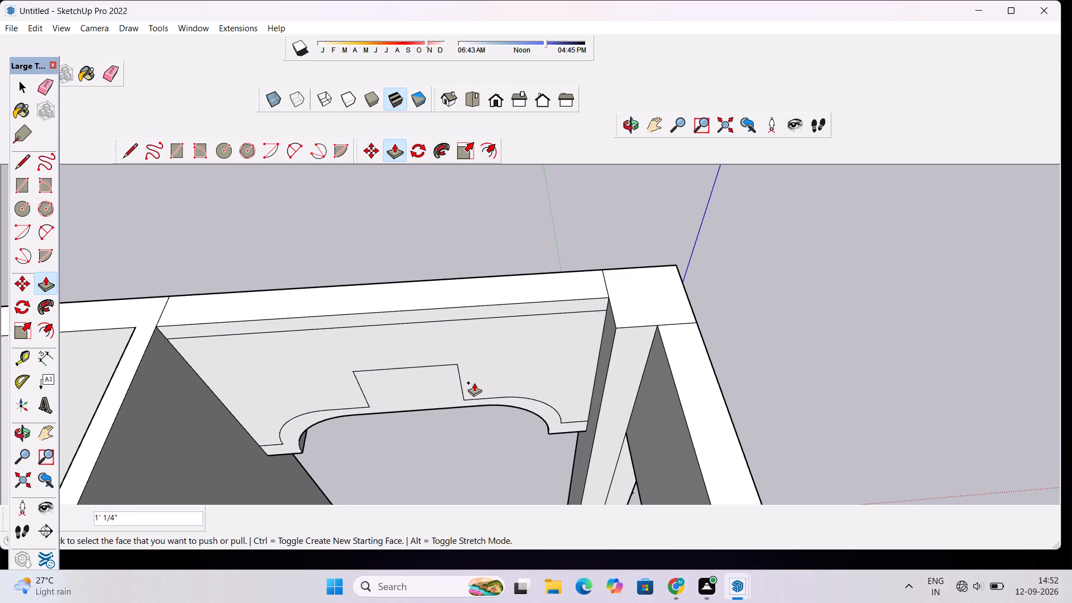
Push/Pull the small rectangle on the outer wall beside the arch band's end outward 3", flush with the band.
left_click(633, 136)
left_click_drag(590, 368, 438, 331)
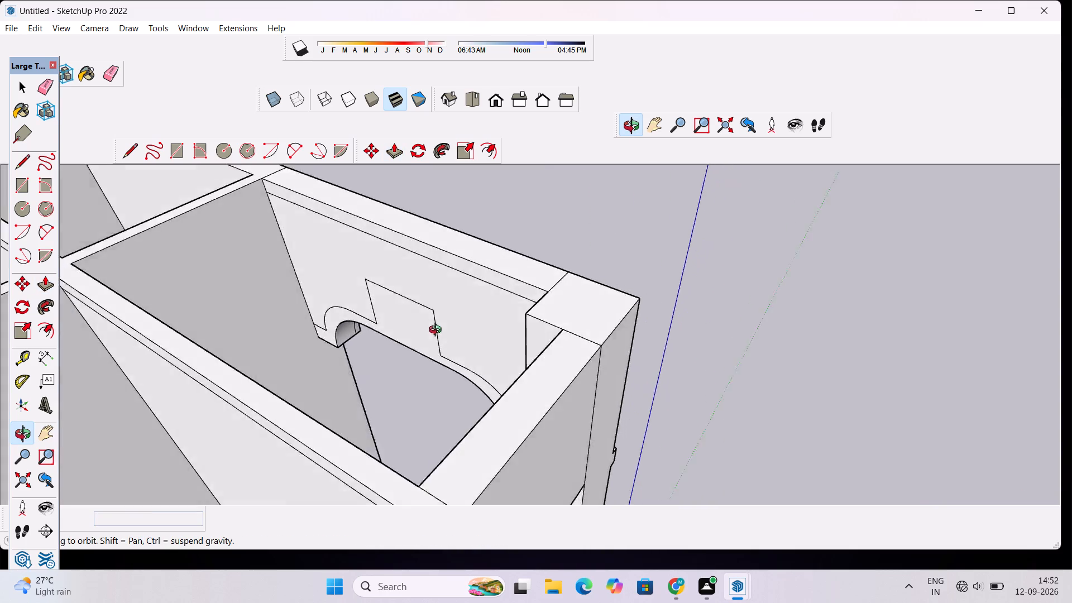
left_click_drag(438, 331, 213, 332)
left_click_drag(542, 382, 317, 317)
scroll(508, 321, "down", 5)
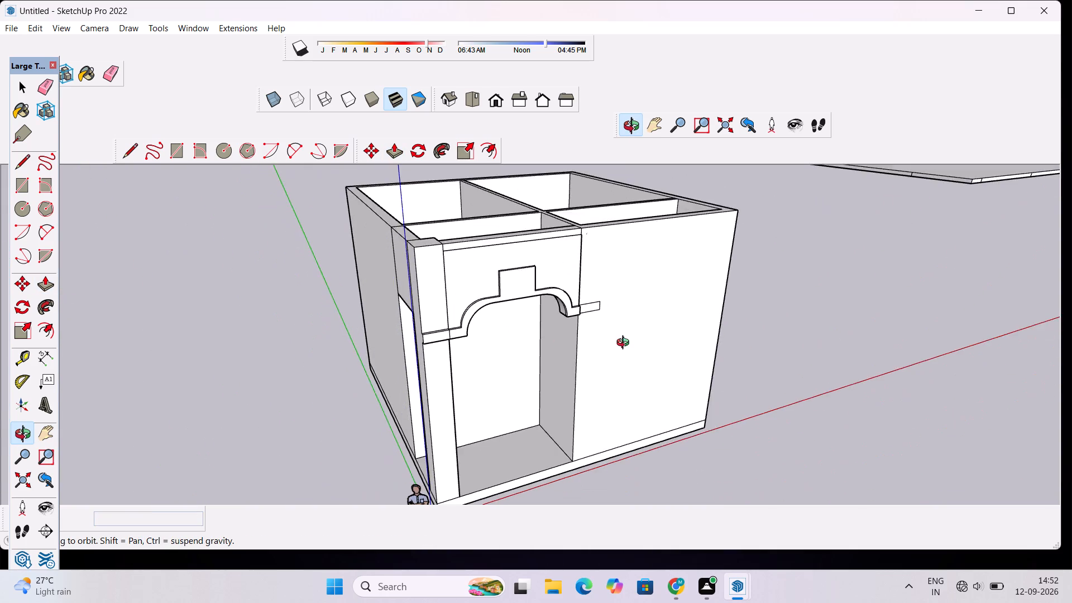
left_click_drag(622, 338, 579, 293)
scroll(586, 301, "up", 5)
left_click_drag(691, 347, 636, 354)
scroll(600, 343, "up", 4)
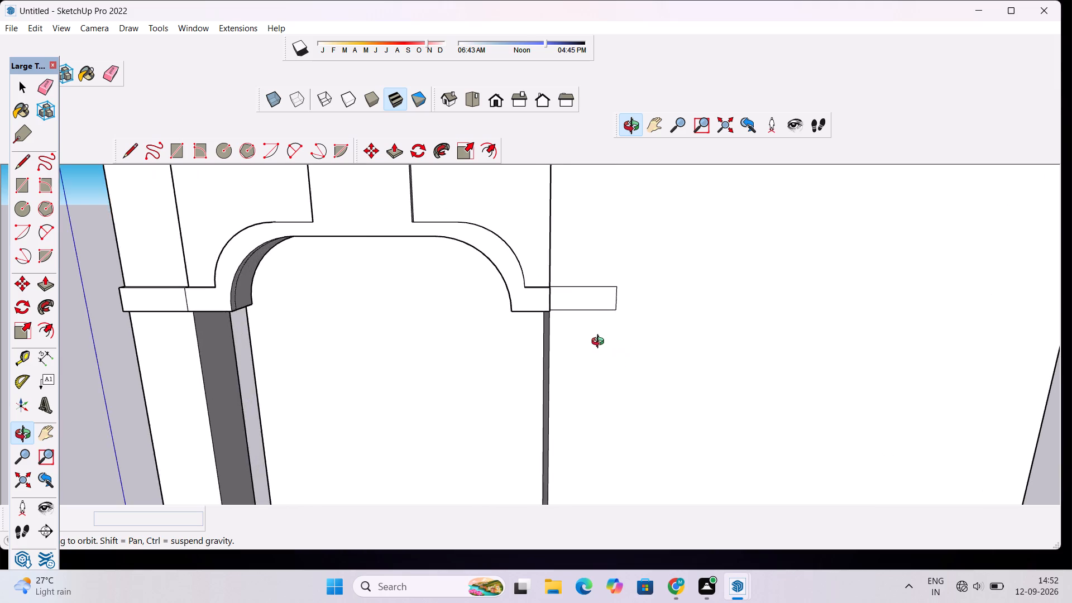
left_click_drag(631, 295, 475, 367)
scroll(555, 338, "up", 2)
key("v")
key("space")
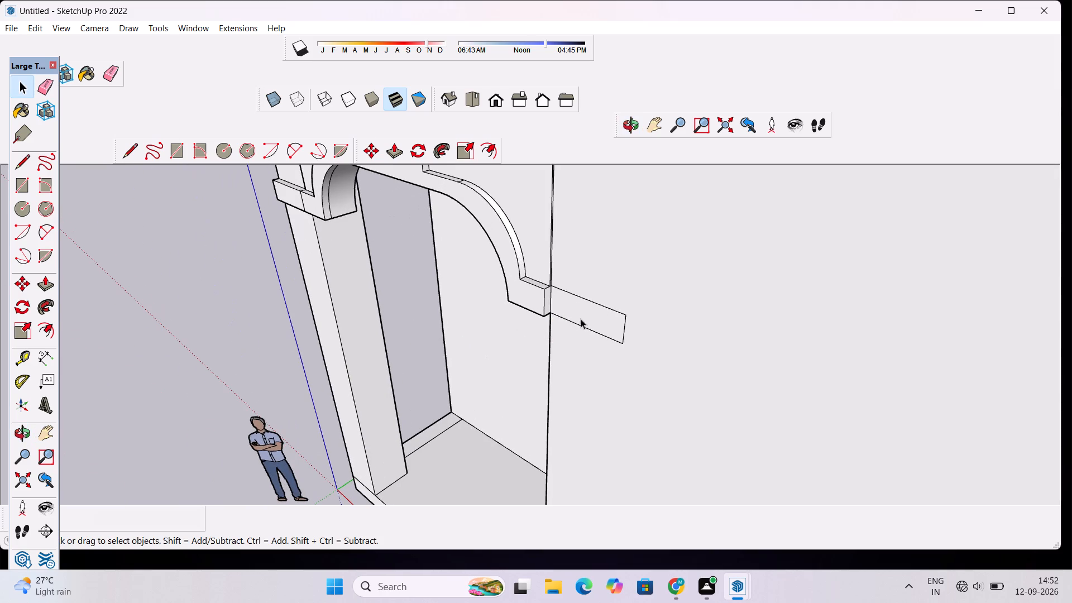
left_click(582, 319)
key("p")
left_click(583, 319)
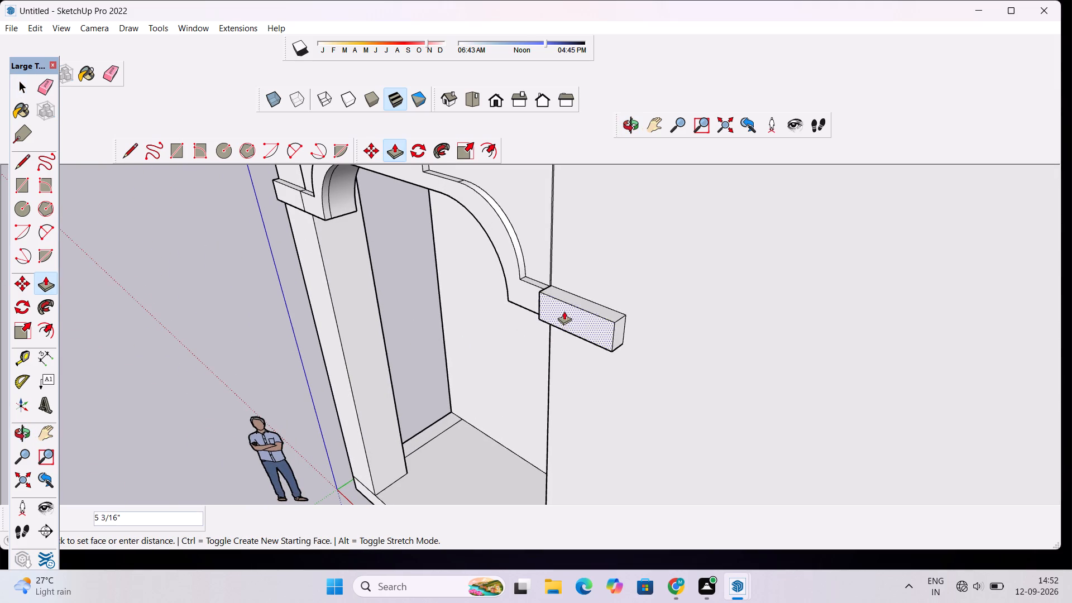
left_click(533, 290)
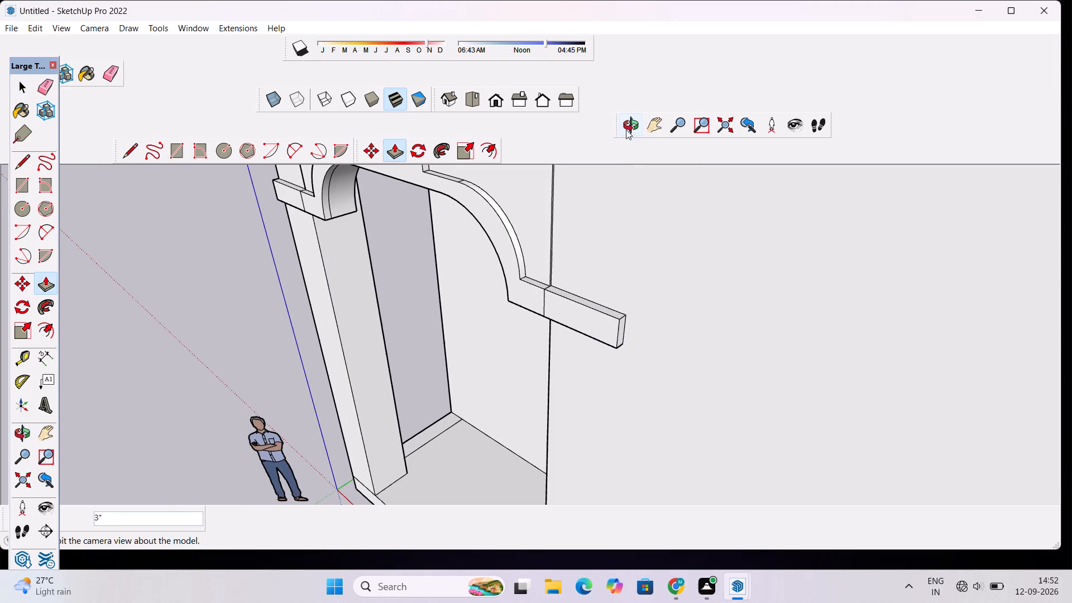
Erase the leftover horizontal edge along the top of the arch wall's inner face.
left_click(626, 130)
left_click_drag(536, 249, 564, 316)
scroll(566, 316, "down", 9)
left_click_drag(437, 285, 603, 376)
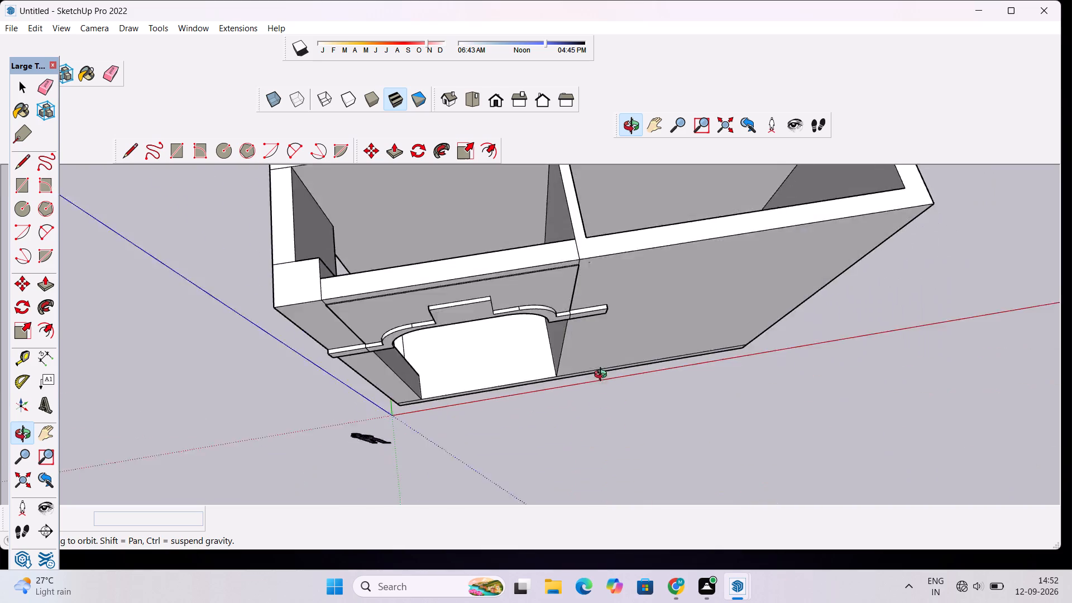
left_click_drag(603, 376, 936, 271)
scroll(562, 325, "down", 1)
scroll(562, 325, "up", 2)
left_click_drag(517, 318, 682, 301)
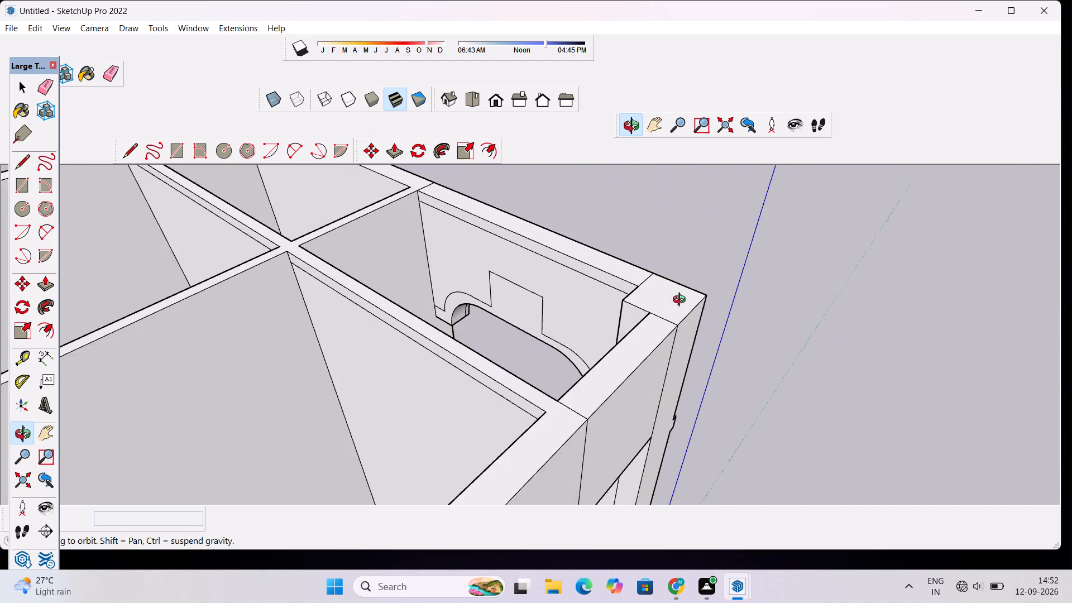
left_click_drag(682, 301, 676, 319)
scroll(576, 313, "up", 2)
key("e")
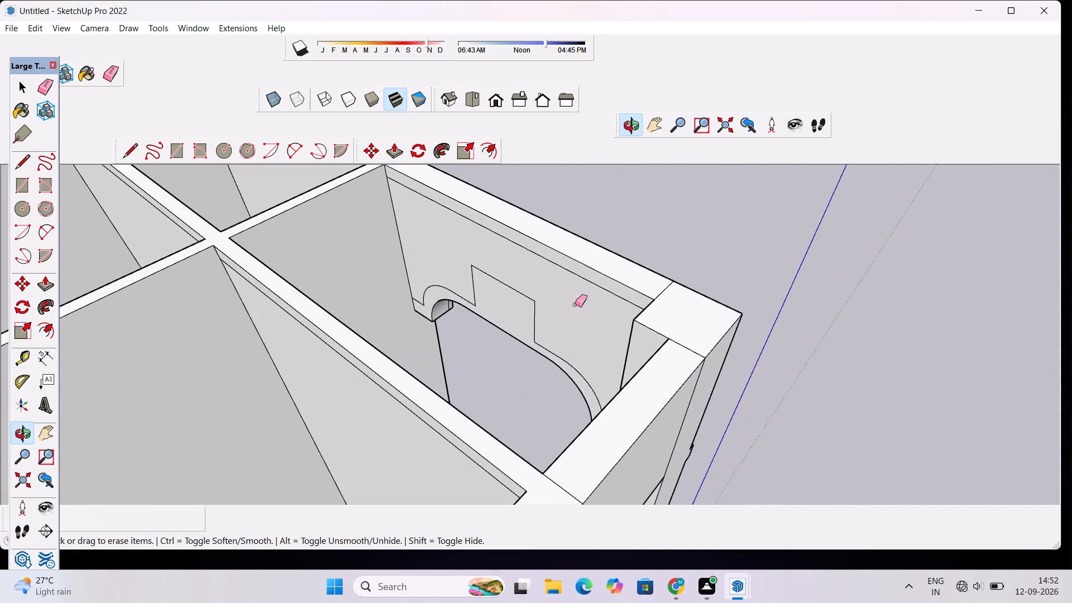
left_click(578, 276)
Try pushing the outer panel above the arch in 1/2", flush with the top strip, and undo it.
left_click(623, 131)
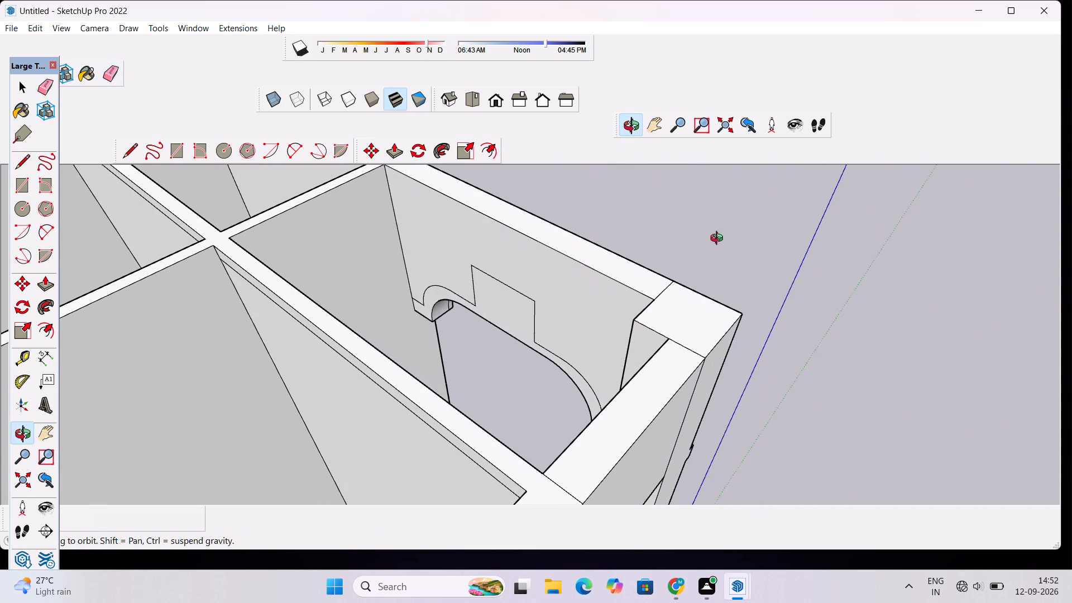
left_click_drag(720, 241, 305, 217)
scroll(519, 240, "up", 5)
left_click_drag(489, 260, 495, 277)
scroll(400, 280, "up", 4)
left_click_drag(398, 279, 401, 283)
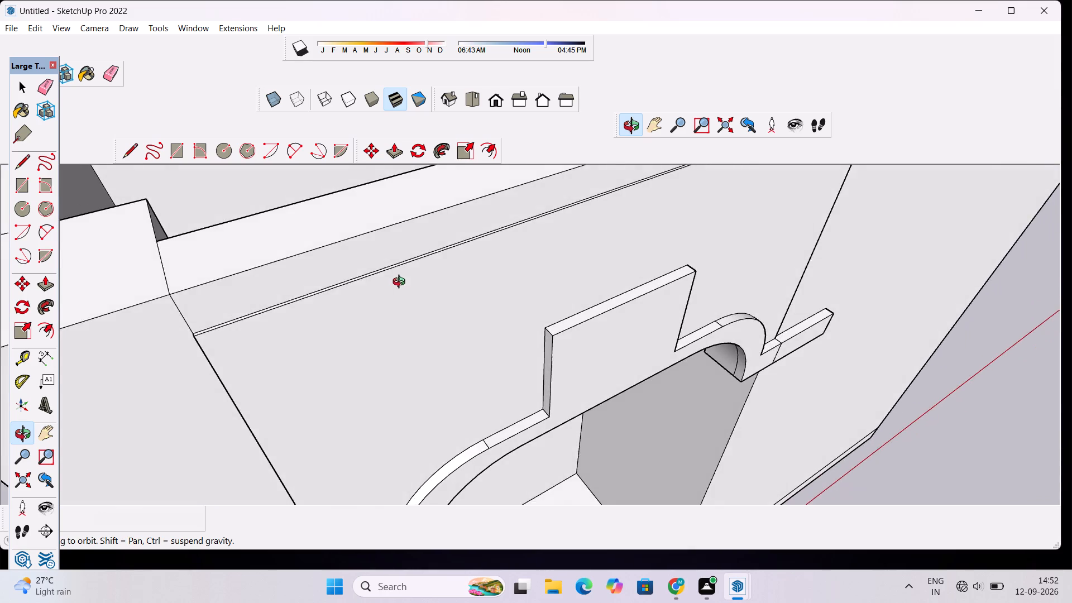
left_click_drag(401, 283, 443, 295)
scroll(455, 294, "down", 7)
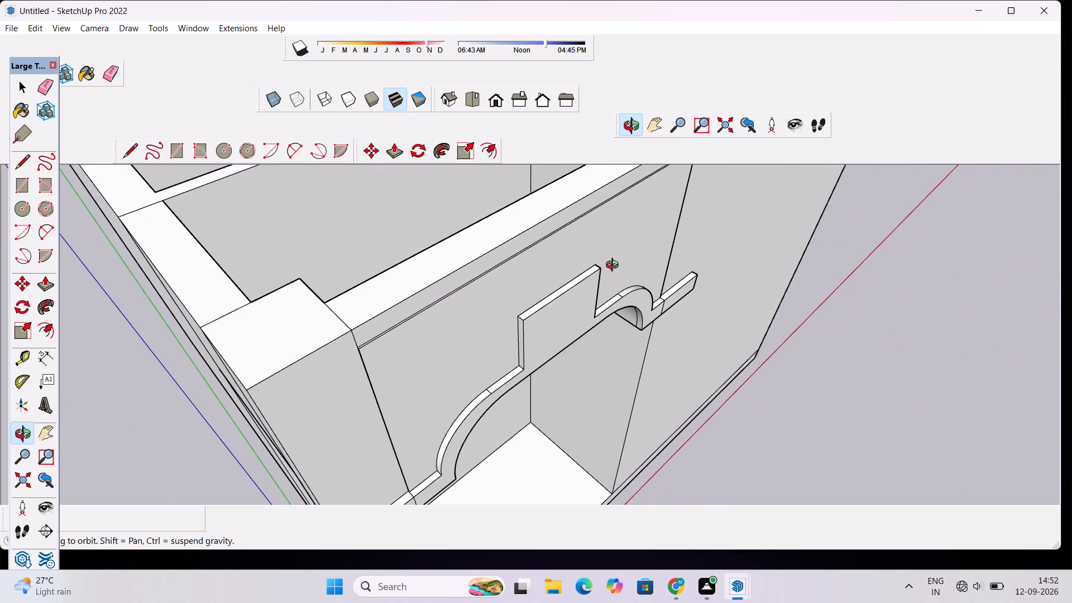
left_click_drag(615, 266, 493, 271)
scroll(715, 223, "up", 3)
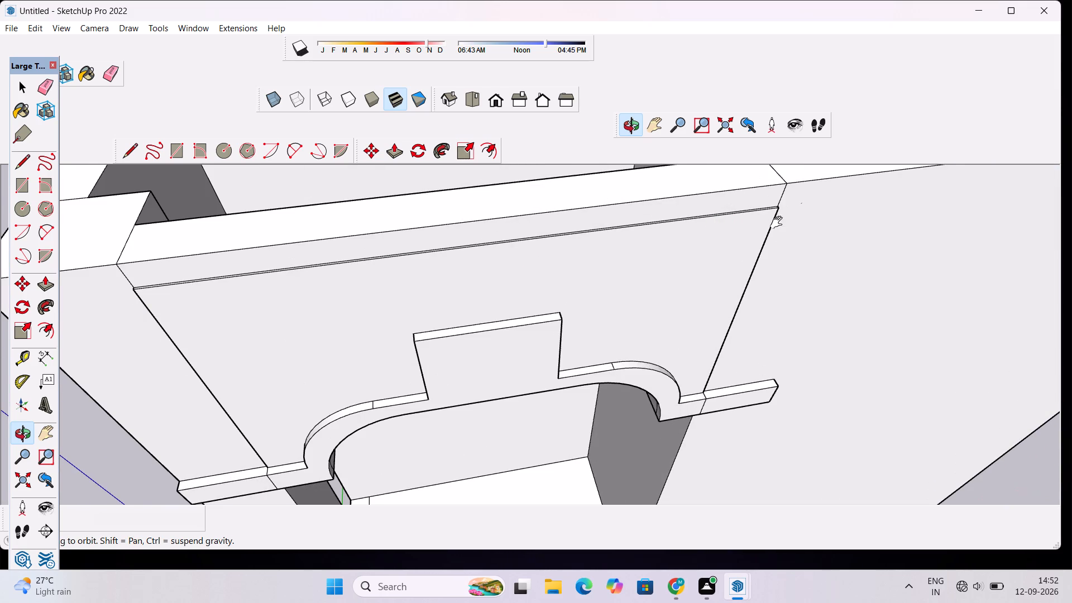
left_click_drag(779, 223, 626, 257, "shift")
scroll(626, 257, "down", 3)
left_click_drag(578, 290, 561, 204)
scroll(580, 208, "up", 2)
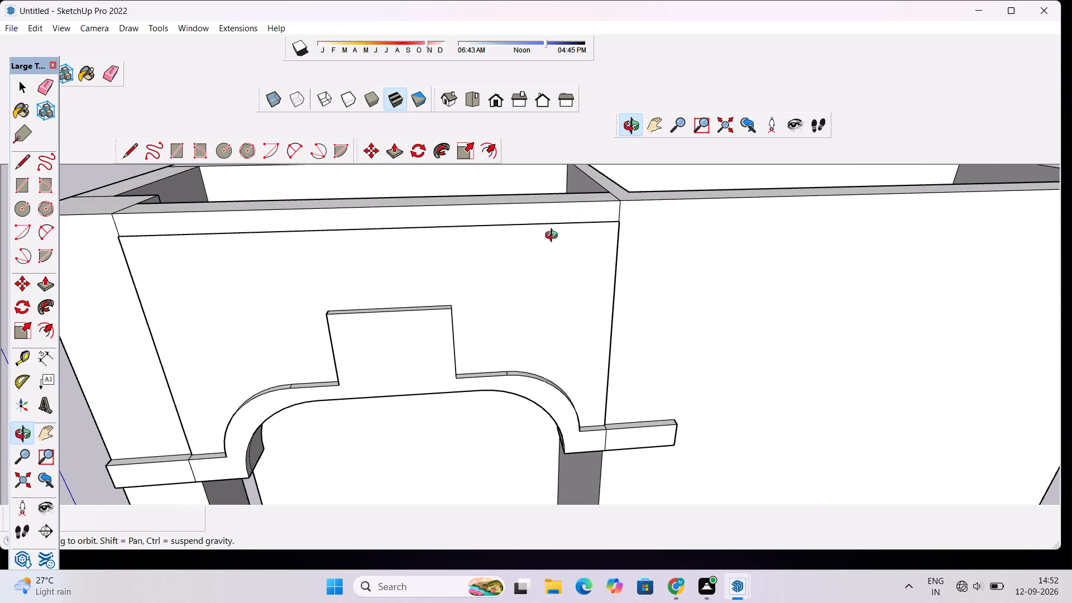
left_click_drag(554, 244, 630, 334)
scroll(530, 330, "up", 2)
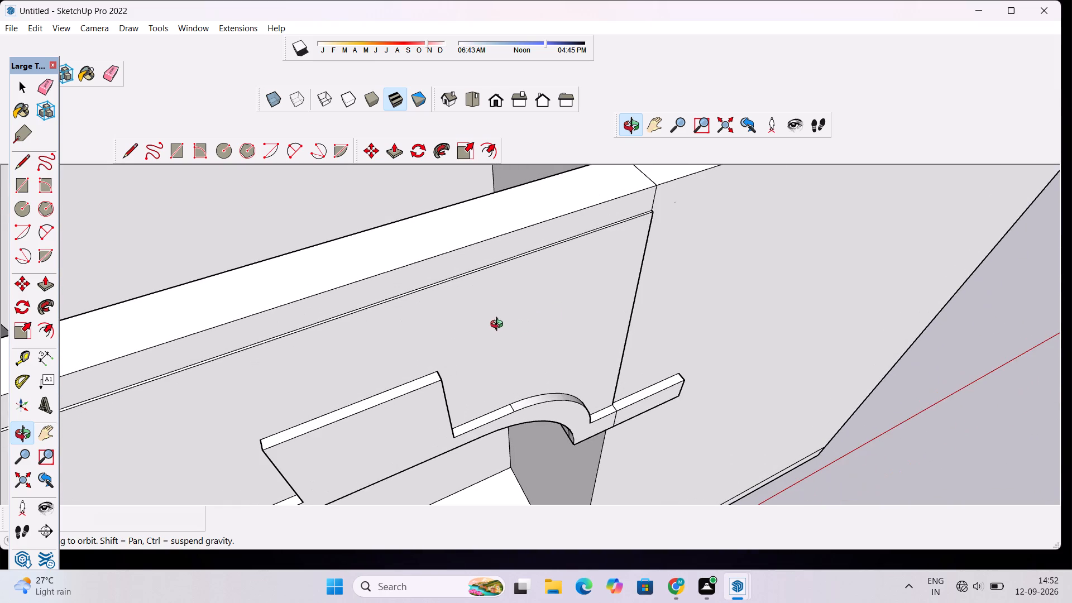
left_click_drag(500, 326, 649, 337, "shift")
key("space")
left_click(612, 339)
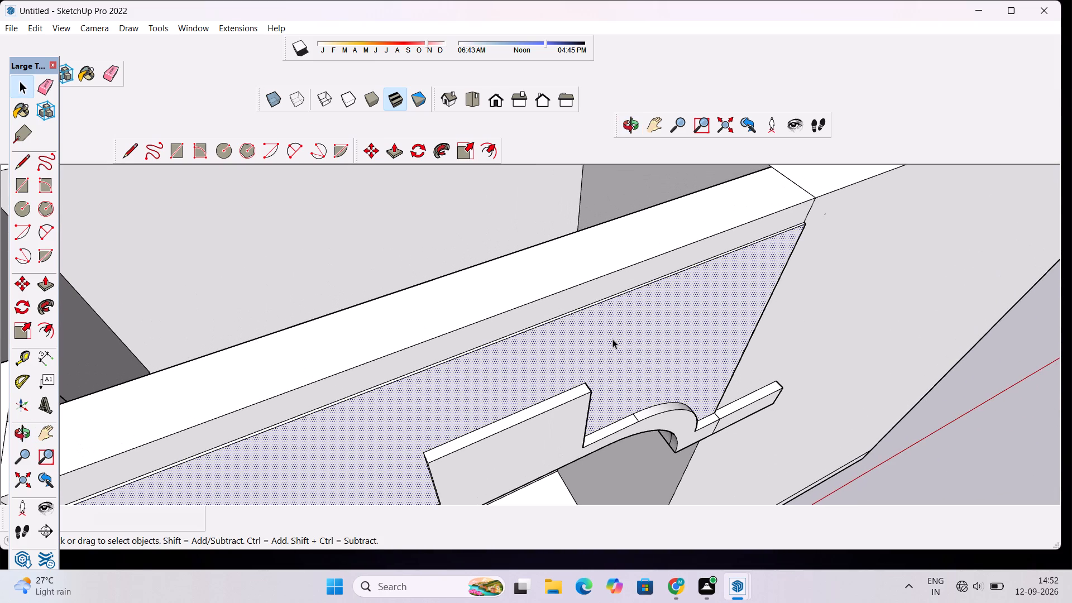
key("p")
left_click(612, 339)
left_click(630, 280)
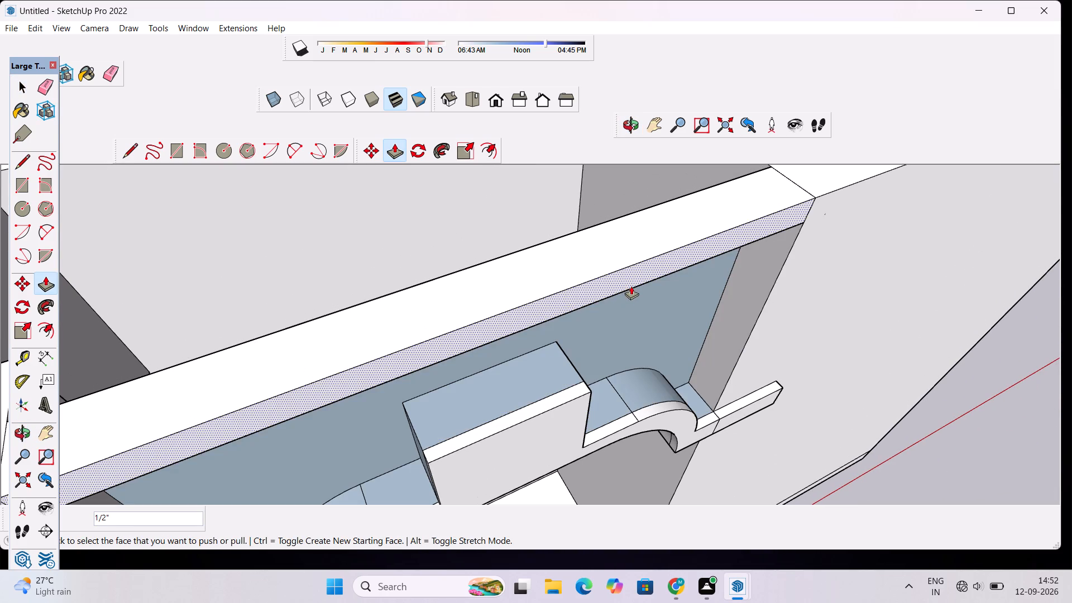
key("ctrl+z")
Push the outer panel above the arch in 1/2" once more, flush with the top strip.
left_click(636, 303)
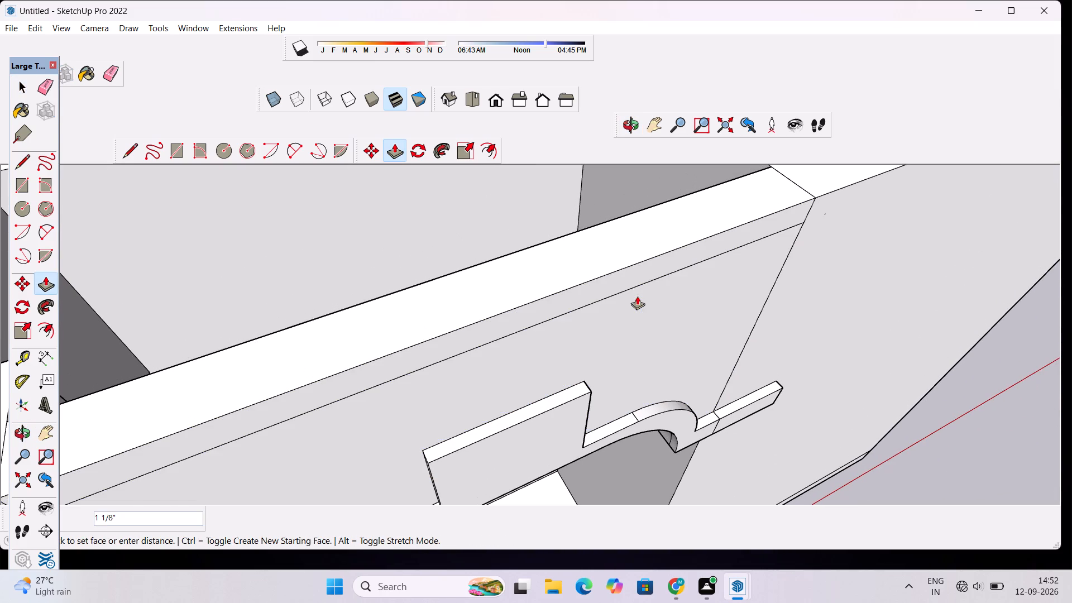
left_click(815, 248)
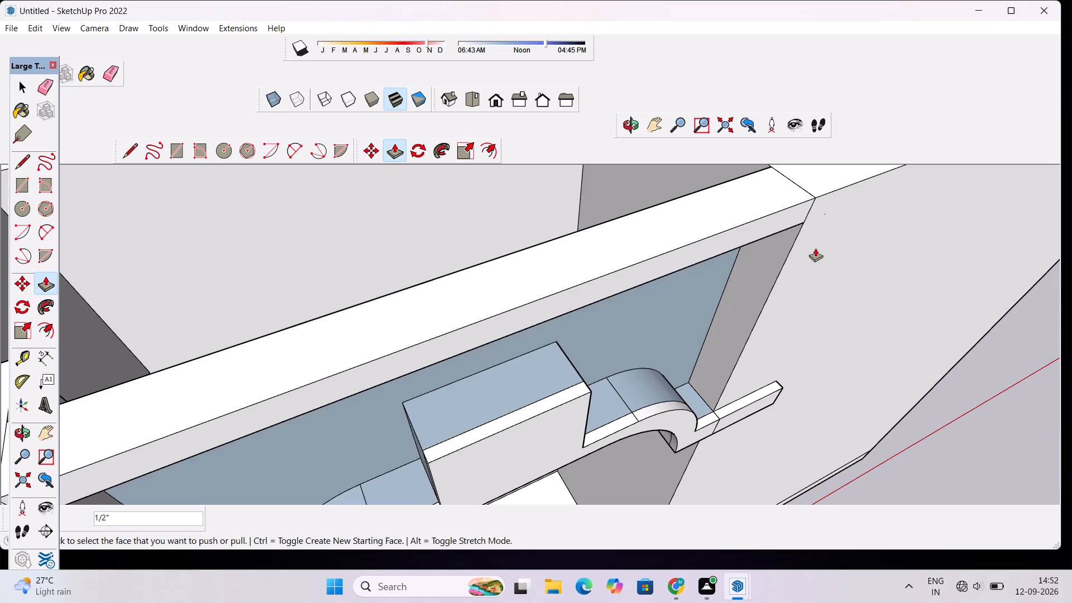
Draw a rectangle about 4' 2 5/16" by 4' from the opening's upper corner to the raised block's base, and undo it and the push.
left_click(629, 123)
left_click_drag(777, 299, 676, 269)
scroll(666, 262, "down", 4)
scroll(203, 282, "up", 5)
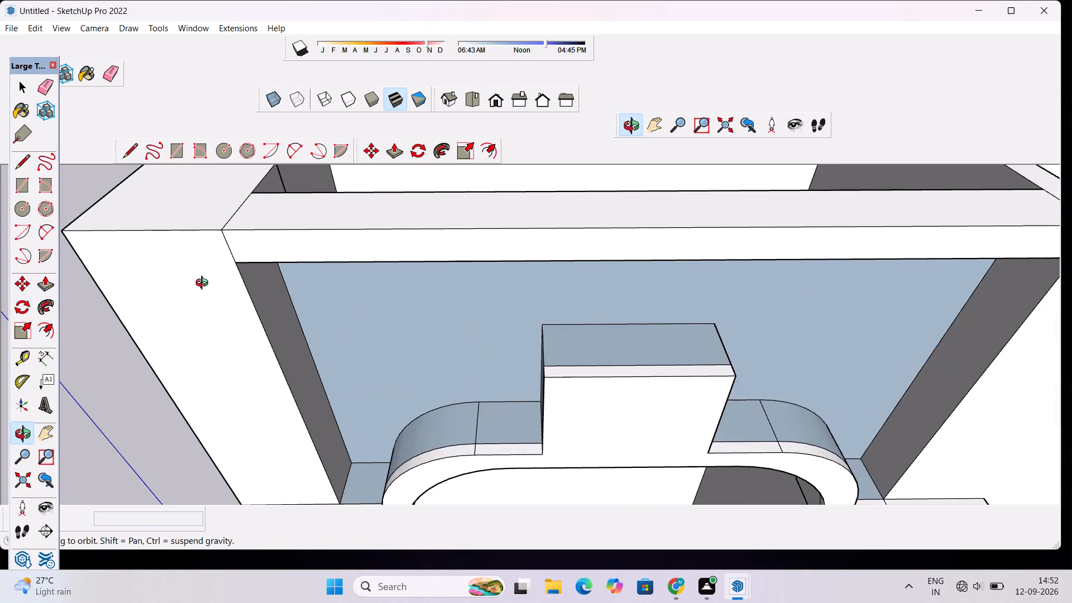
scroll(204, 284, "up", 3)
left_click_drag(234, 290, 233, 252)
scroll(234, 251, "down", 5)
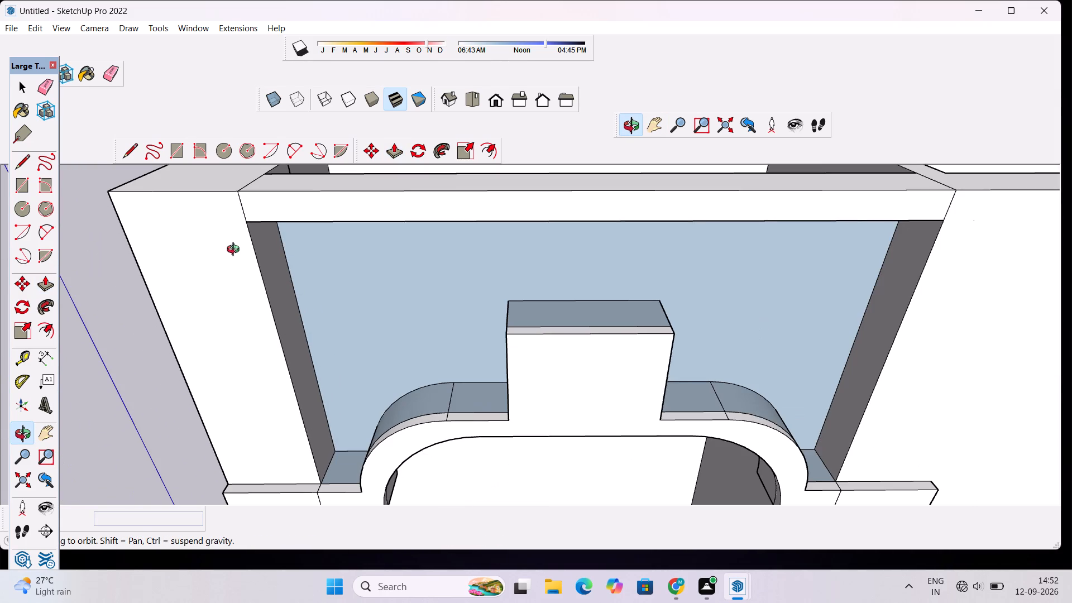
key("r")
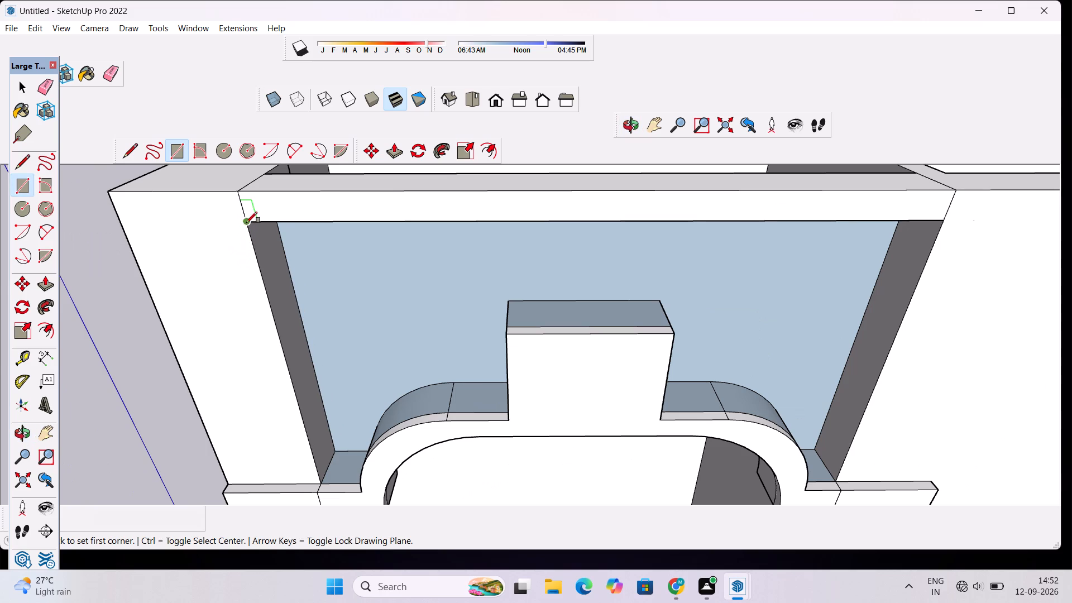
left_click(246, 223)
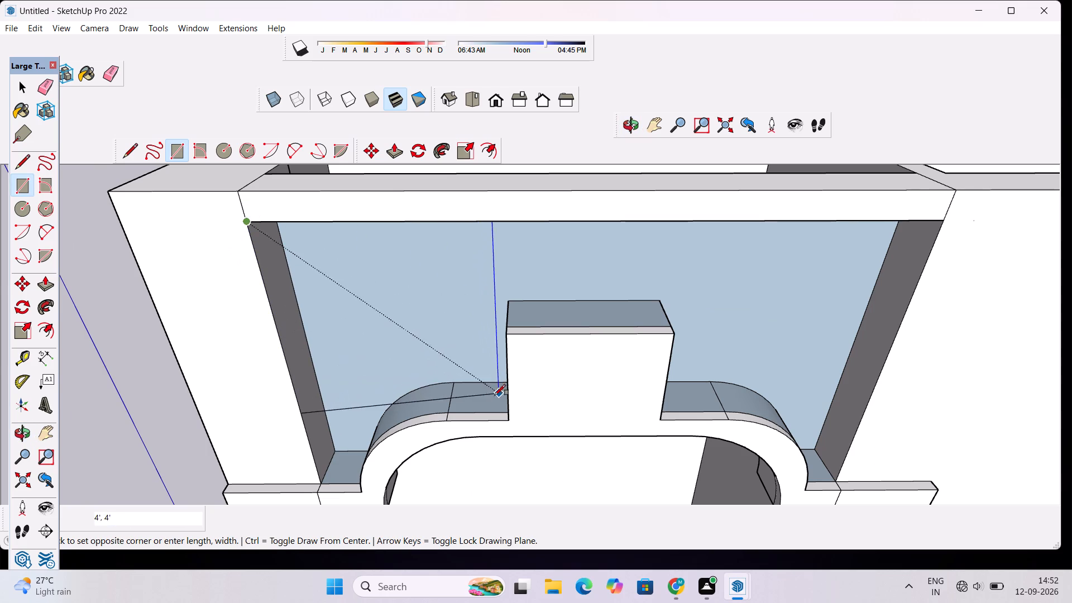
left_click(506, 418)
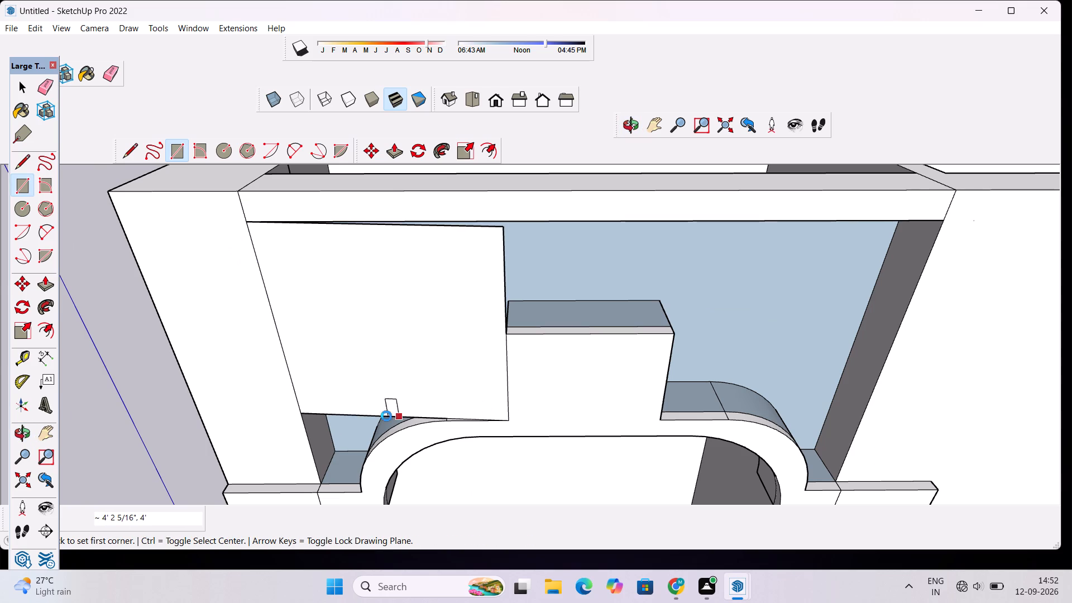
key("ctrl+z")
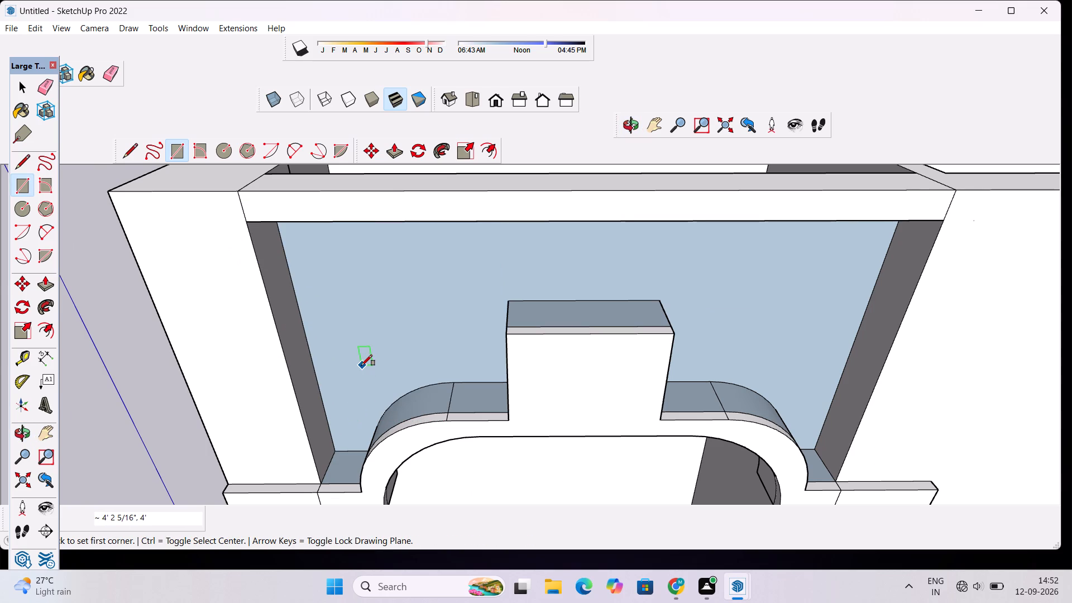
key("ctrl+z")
Draw a line about 16' 7" along the outer wall from the arch panel's upper corner to the far wall edge.
scroll(363, 358, "down", 4)
left_click(633, 130)
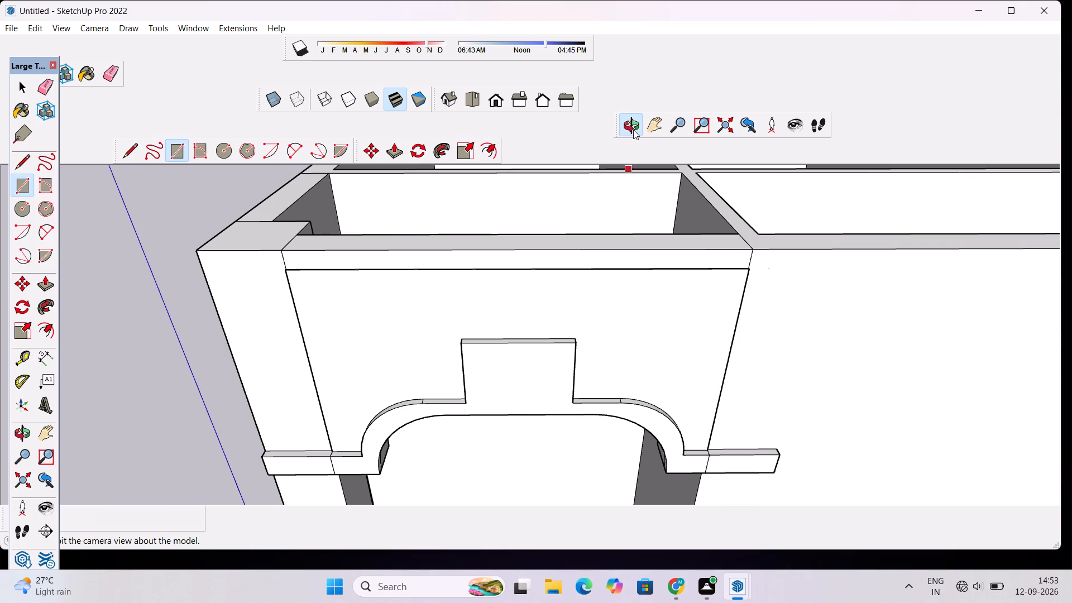
left_click_drag(561, 283, 420, 198)
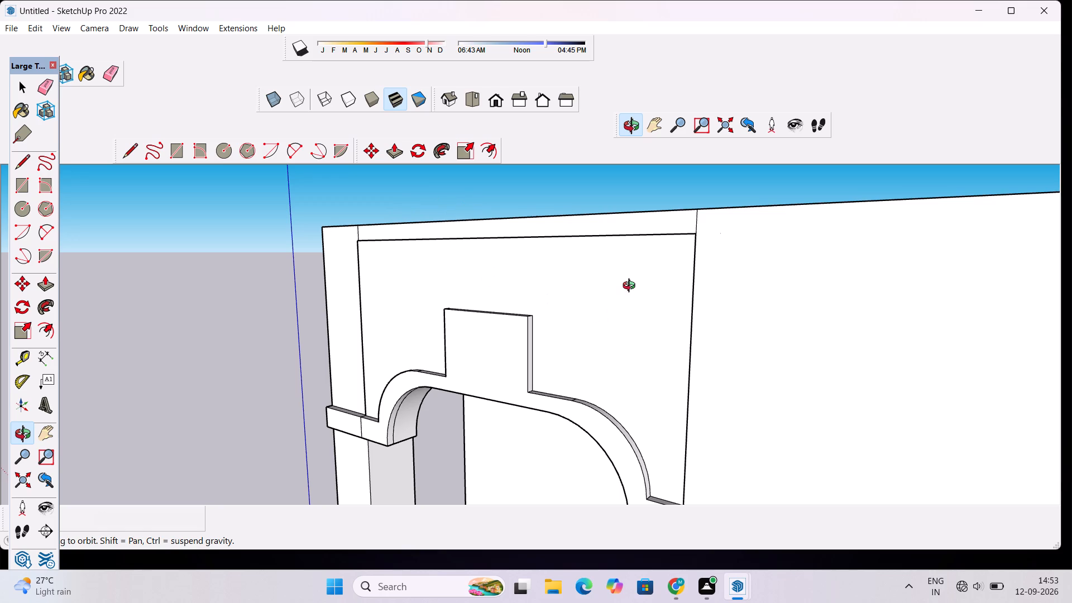
scroll(657, 295, "up", 1)
scroll(667, 291, "down", 5)
left_click_drag(595, 318, 710, 484)
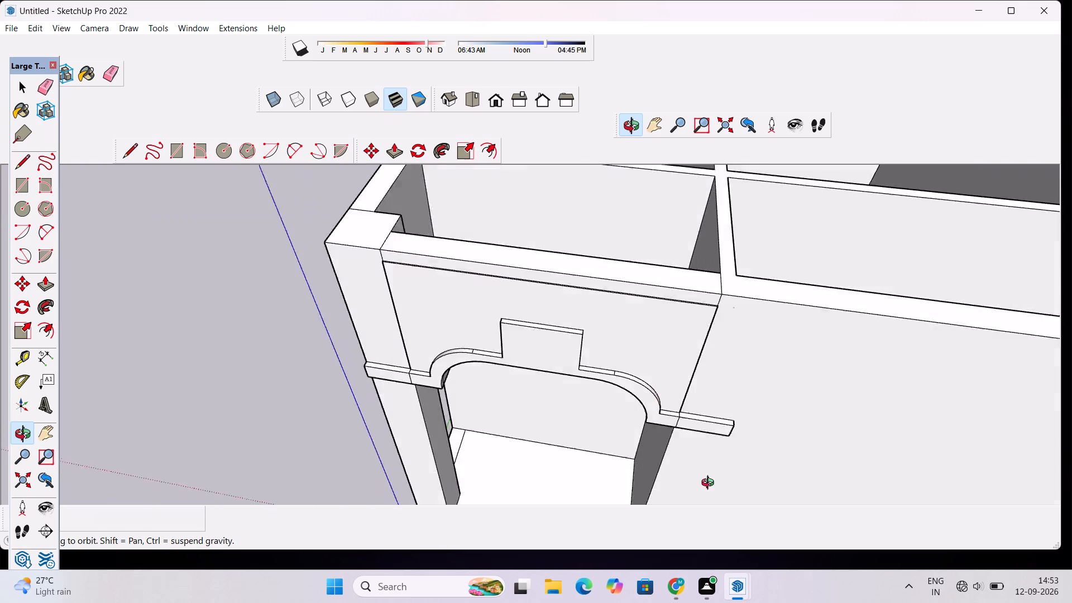
left_click_drag(710, 484, 735, 465)
left_click_drag(715, 332, 457, 352, "shift")
scroll(569, 328, "up", 1)
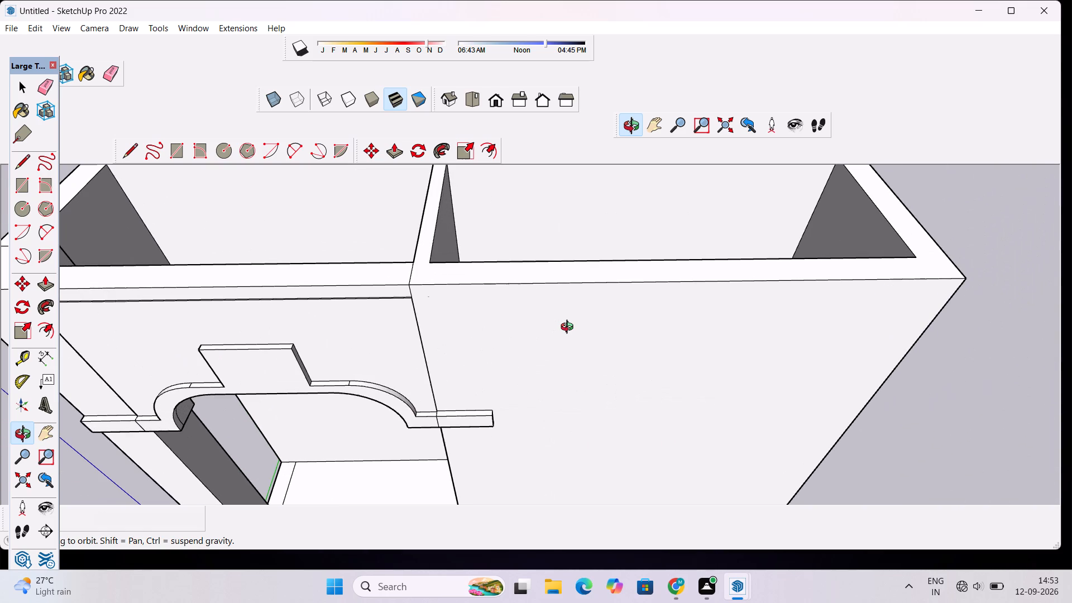
key("l")
scroll(473, 317, "up", 4)
scroll(404, 300, "up", 8)
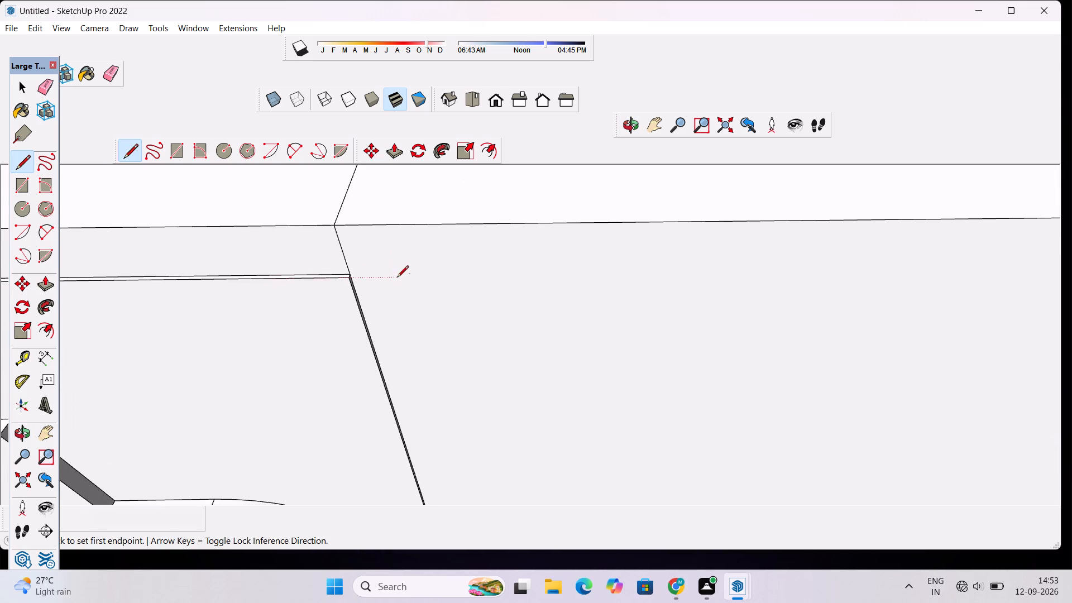
scroll(350, 284, "up", 12)
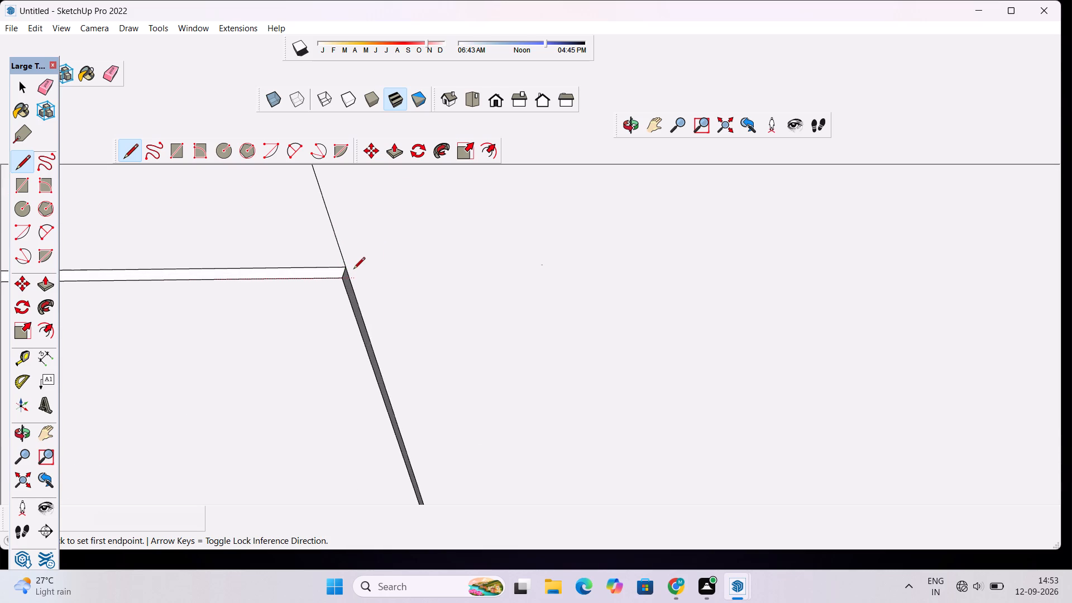
left_click(344, 267)
scroll(422, 264, "down", 11)
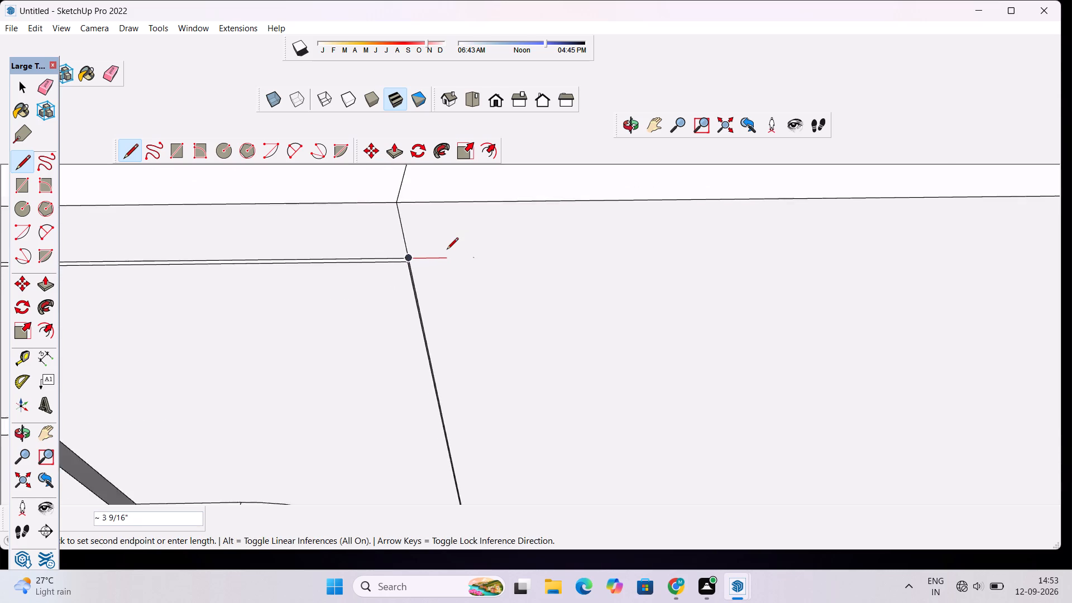
scroll(447, 250, "down", 9)
scroll(447, 250, "up", 1)
scroll(448, 250, "down", 8)
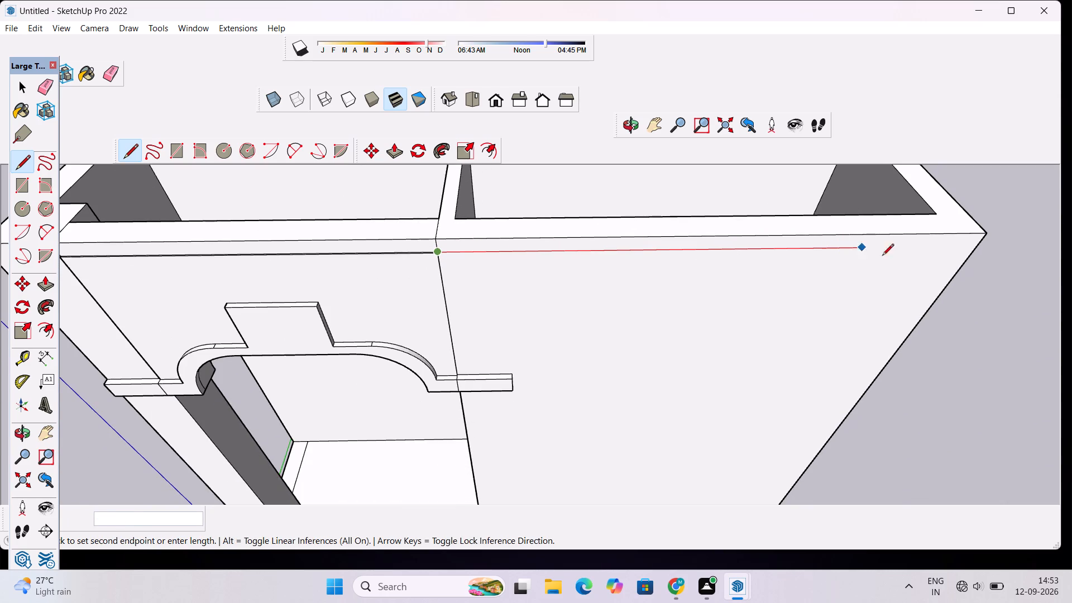
left_click(977, 249)
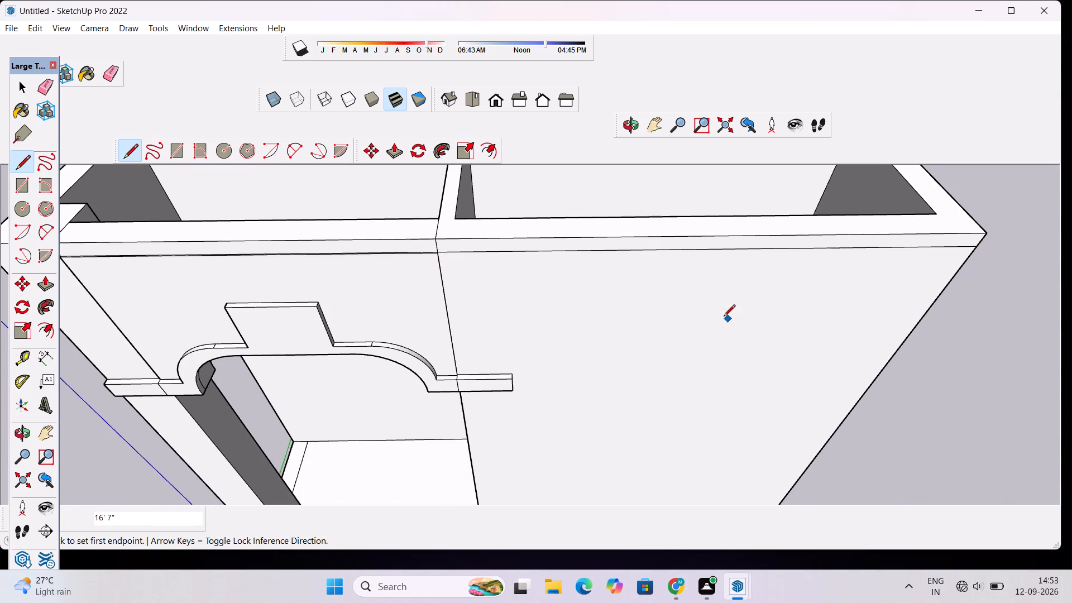
Draw a line about 2' 1/2" from the arch panel's other upper corner across the corner column to its outer edge.
scroll(740, 305, "down", 9)
scroll(454, 279, "up", 9)
scroll(558, 307, "up", 2)
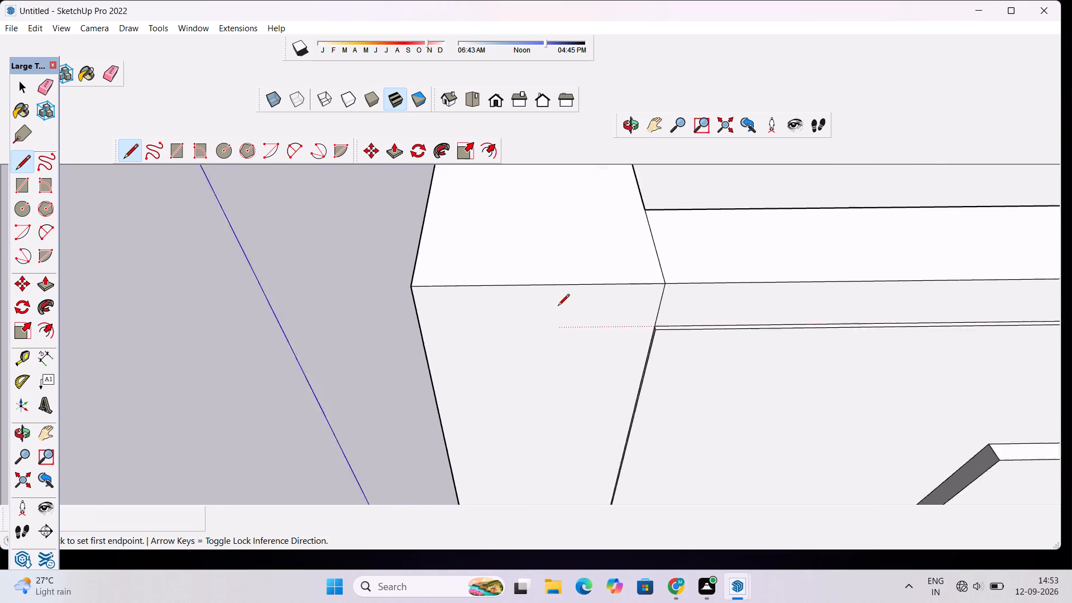
scroll(558, 307, "up", 6)
left_click(690, 331)
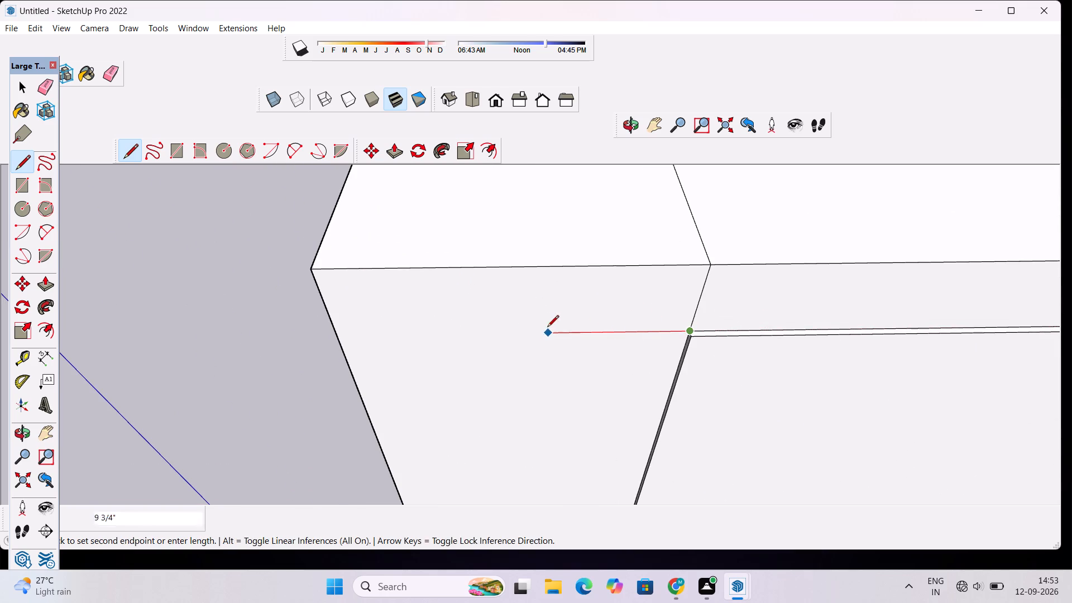
left_click(337, 335)
Erase the short edges dividing the front top strip and the leftover seams across the wall tops around the arch bay.
scroll(337, 337, "down", 14)
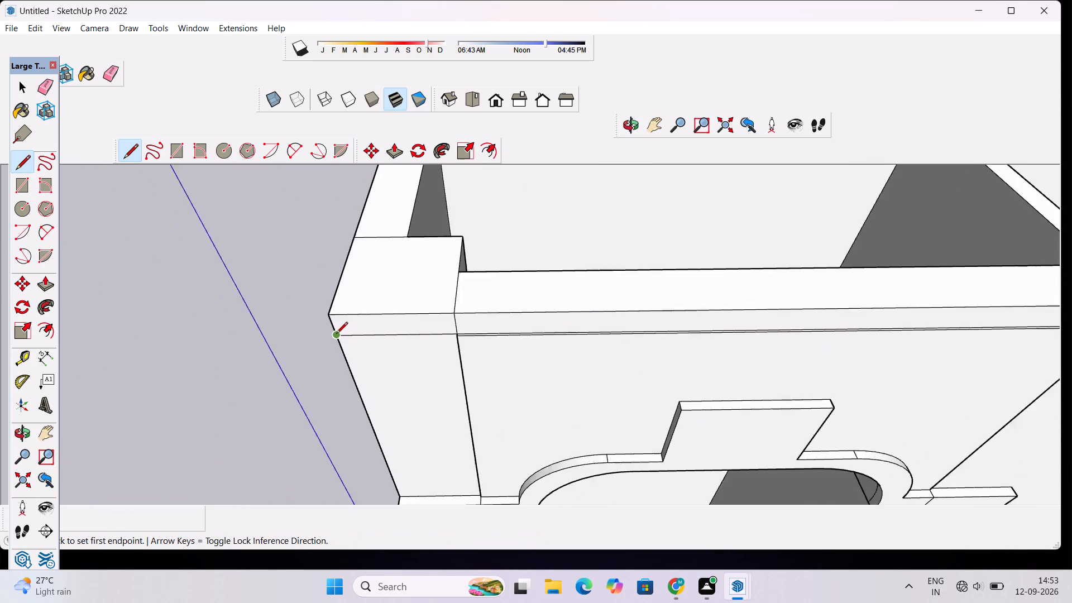
scroll(336, 334, "down", 5)
scroll(447, 342, "up", 5)
key("space")
key("e")
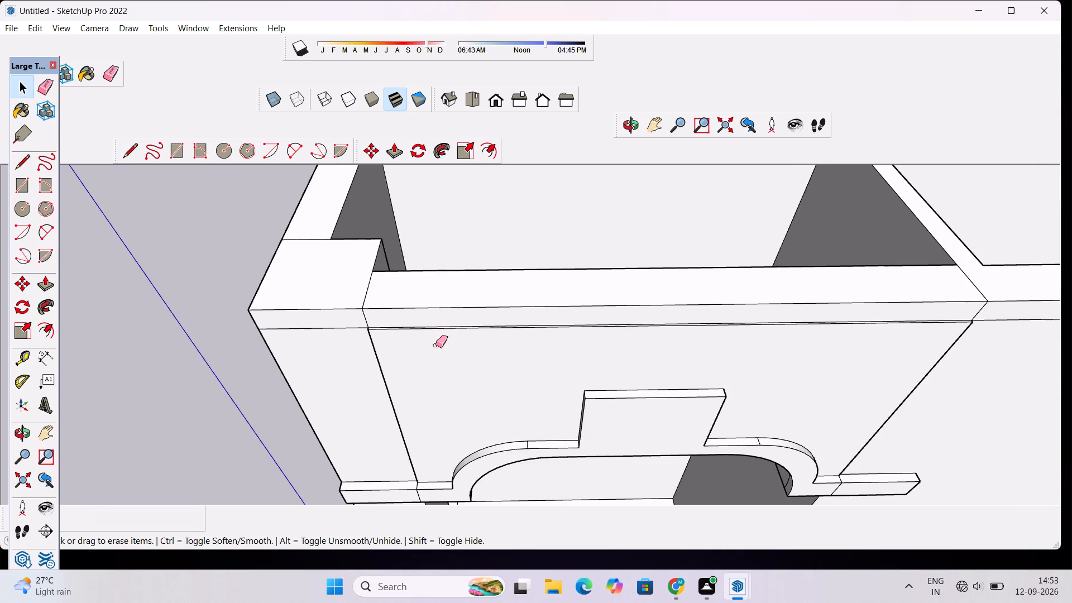
left_click(363, 317)
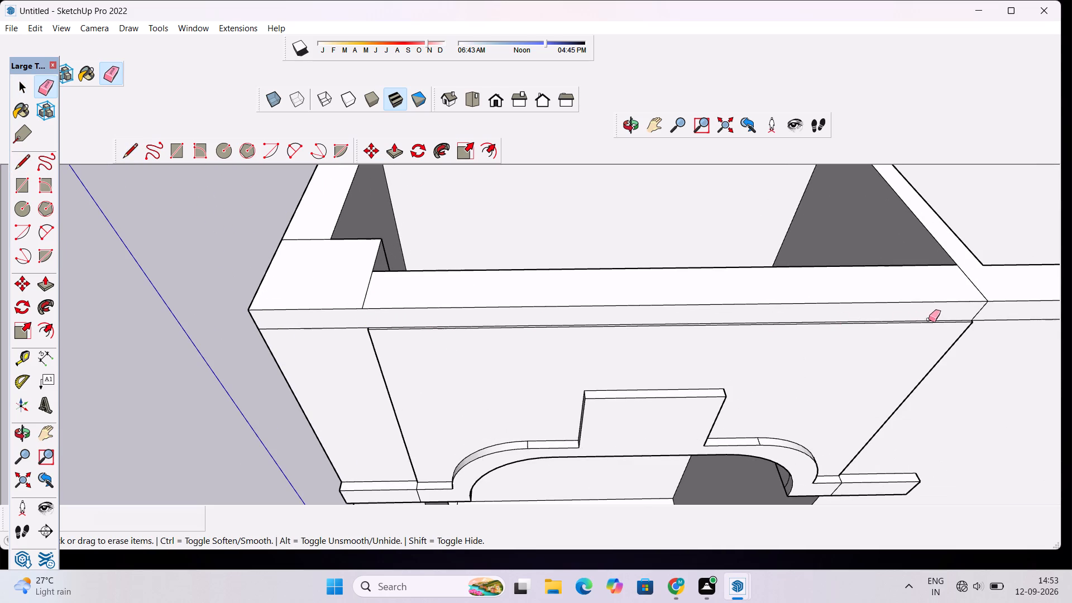
left_click(979, 312)
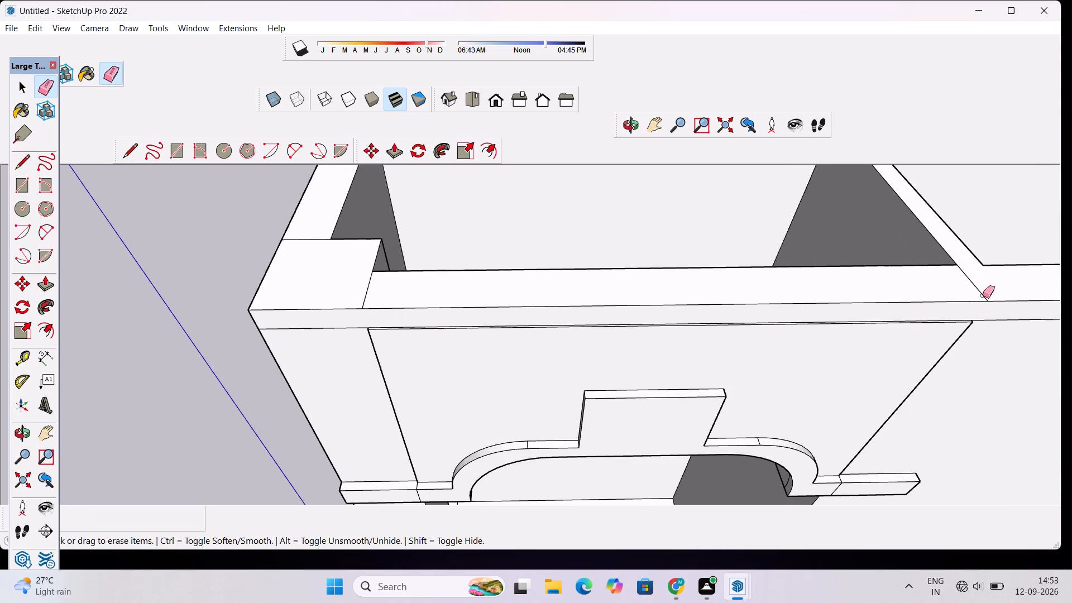
left_click(983, 295)
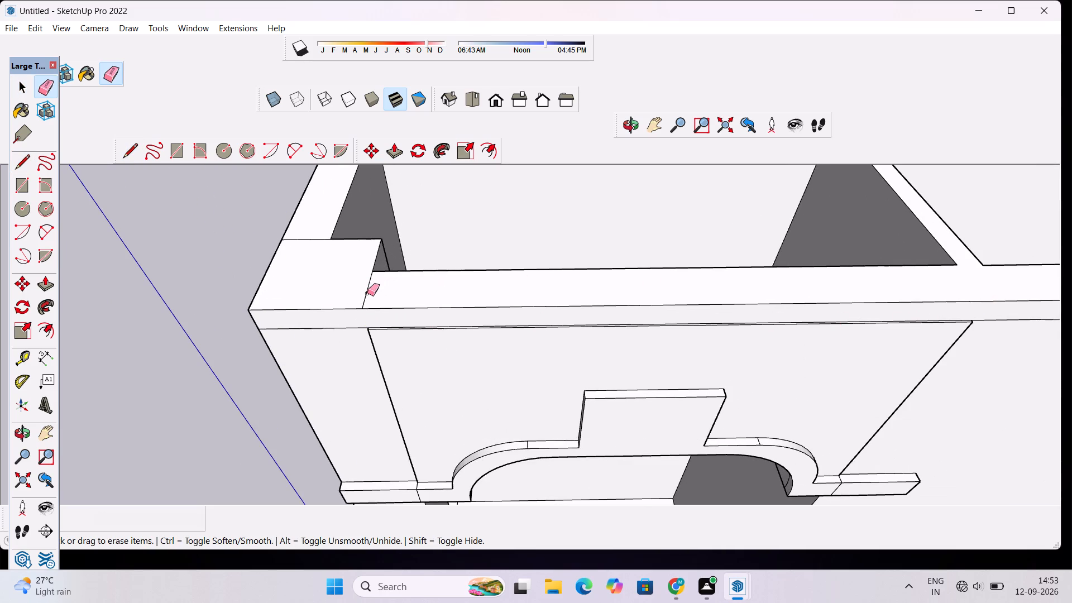
left_click(368, 293)
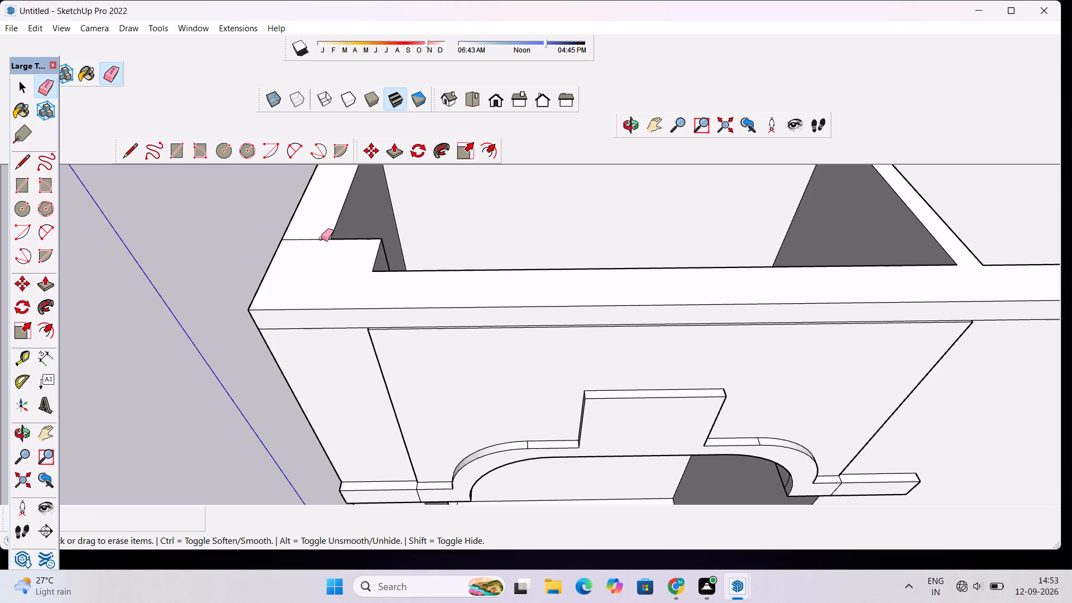
left_click(321, 238)
Erase the top edge and one side edge of the block outline on the arch wall's inner face.
scroll(341, 267, "down", 10)
left_click(625, 126)
left_click_drag(736, 267, 677, 313)
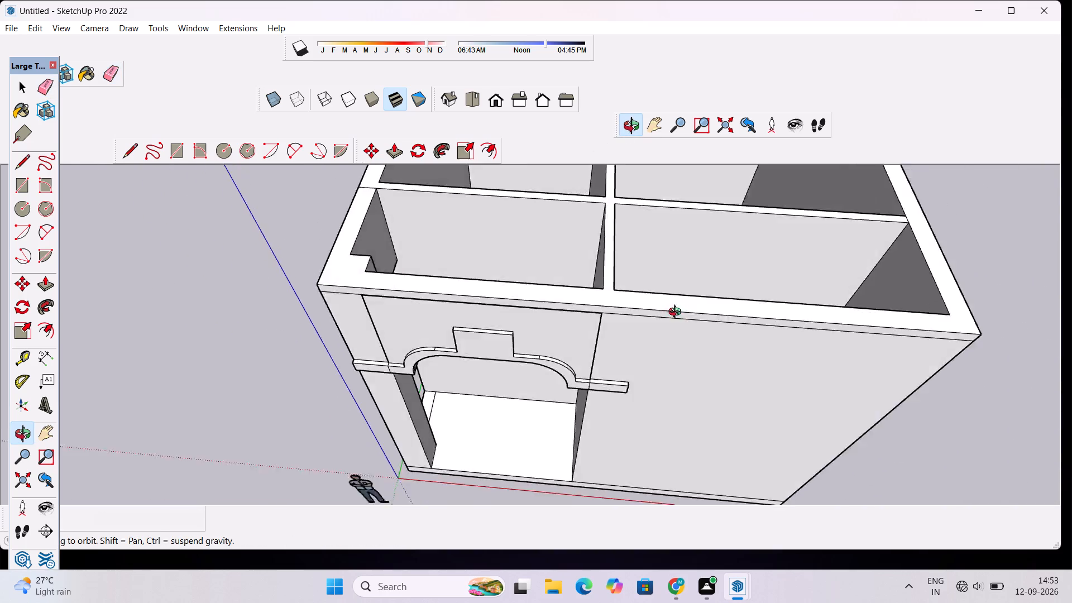
left_click_drag(677, 313, 223, 287)
scroll(653, 294, "up", 4)
left_click_drag(716, 309, 629, 329)
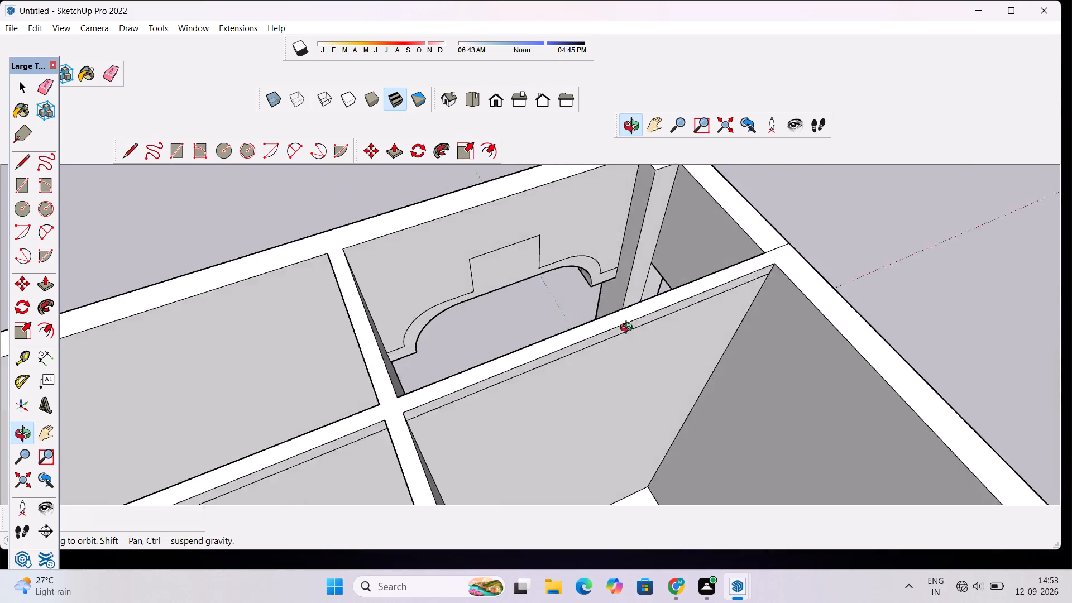
left_click_drag(629, 329, 555, 326)
scroll(561, 247, "up", 1)
scroll(561, 246, "down", 2)
left_click_drag(561, 246, 561, 253)
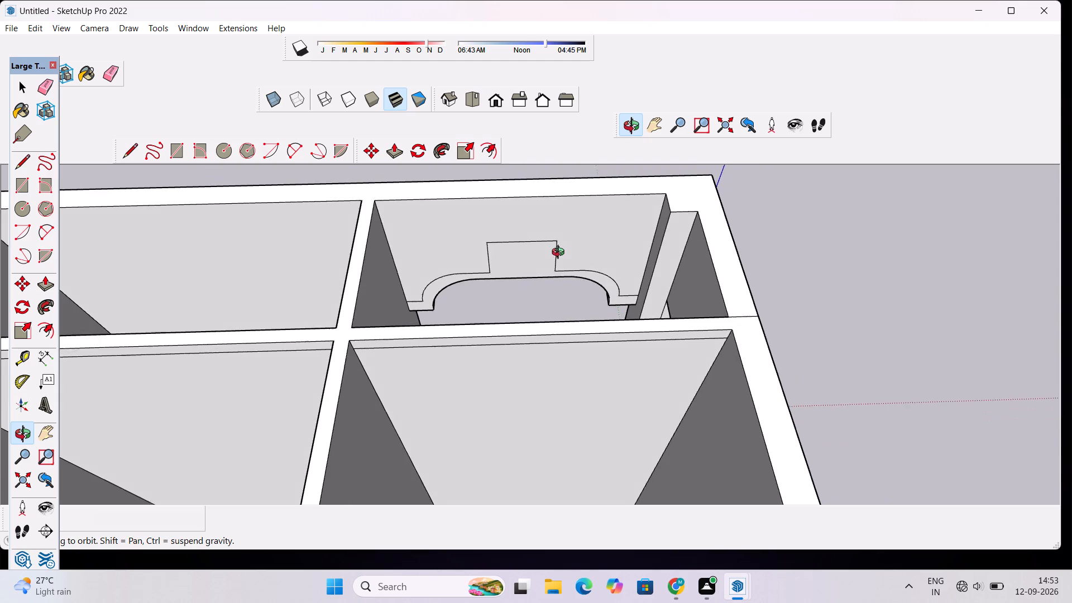
left_click_drag(561, 253, 553, 277)
key("e")
left_click_drag(538, 245, 539, 251)
left_click_drag(560, 255, 559, 258)
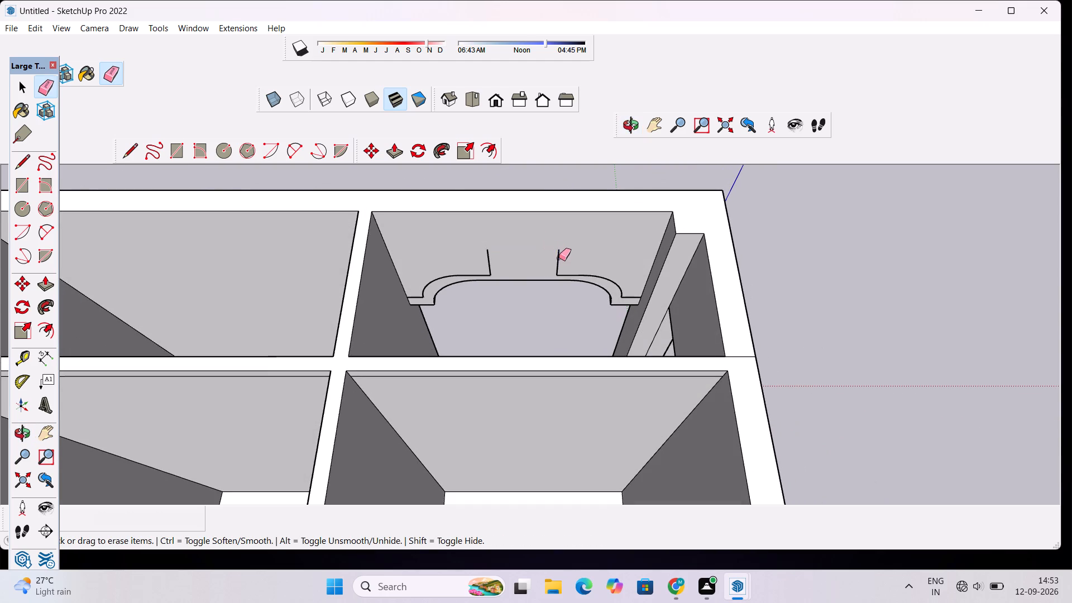
left_click_drag(559, 258, 558, 261)
Erase the remaining block side and both halves of the arch band outline on the arch wall's inner face.
left_click(626, 132)
left_click_drag(645, 175, 457, 393)
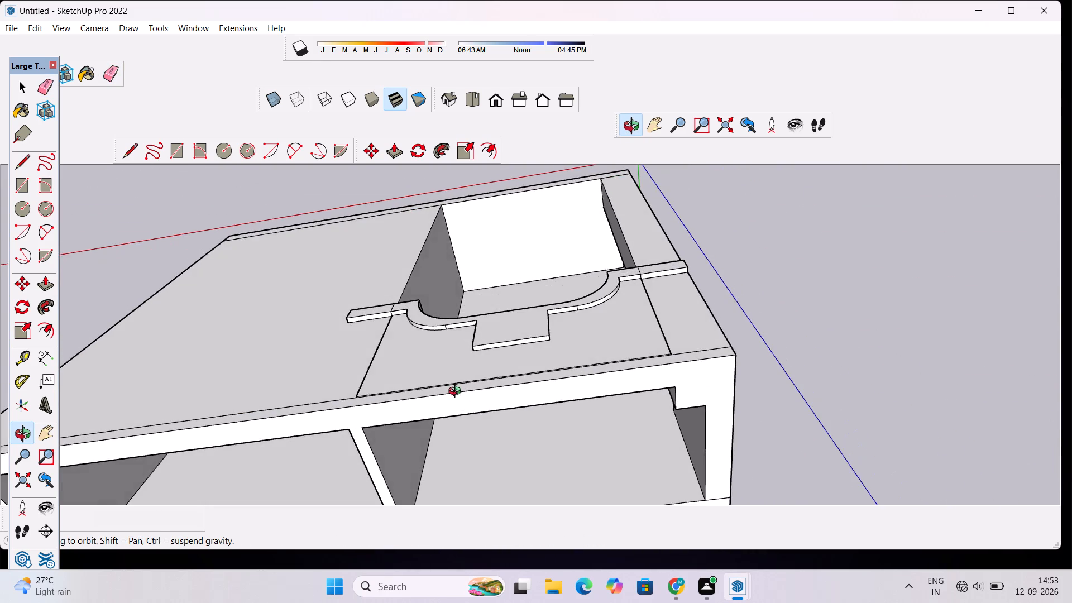
left_click_drag(457, 393, 535, 173)
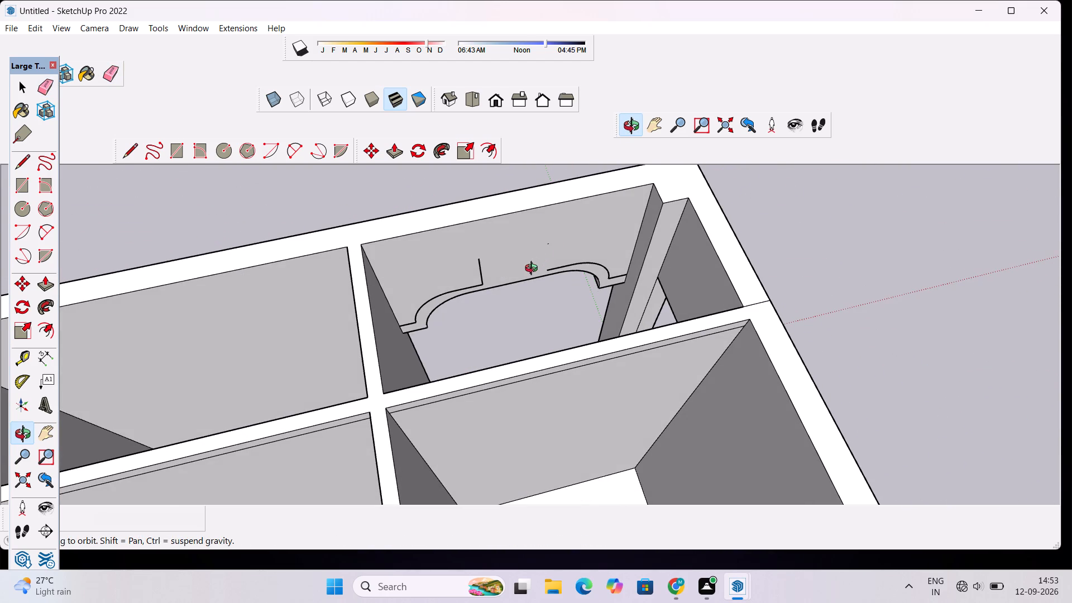
scroll(534, 270, "up", 3)
left_click_drag(522, 303, 459, 264)
scroll(459, 264, "up", 4)
key("e")
left_click_drag(496, 207, 489, 215)
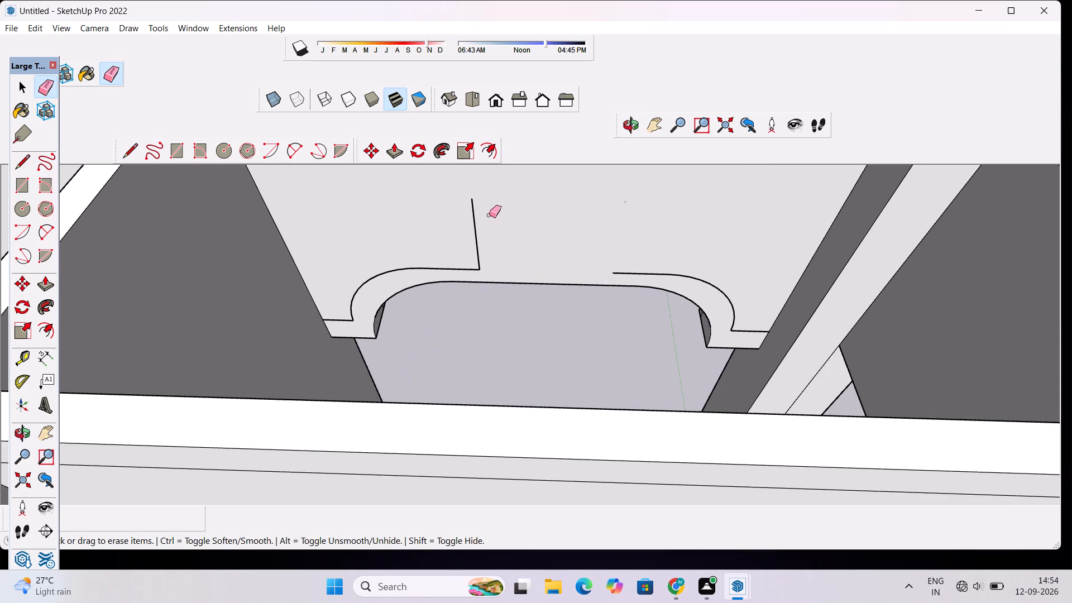
left_click_drag(489, 215, 353, 321)
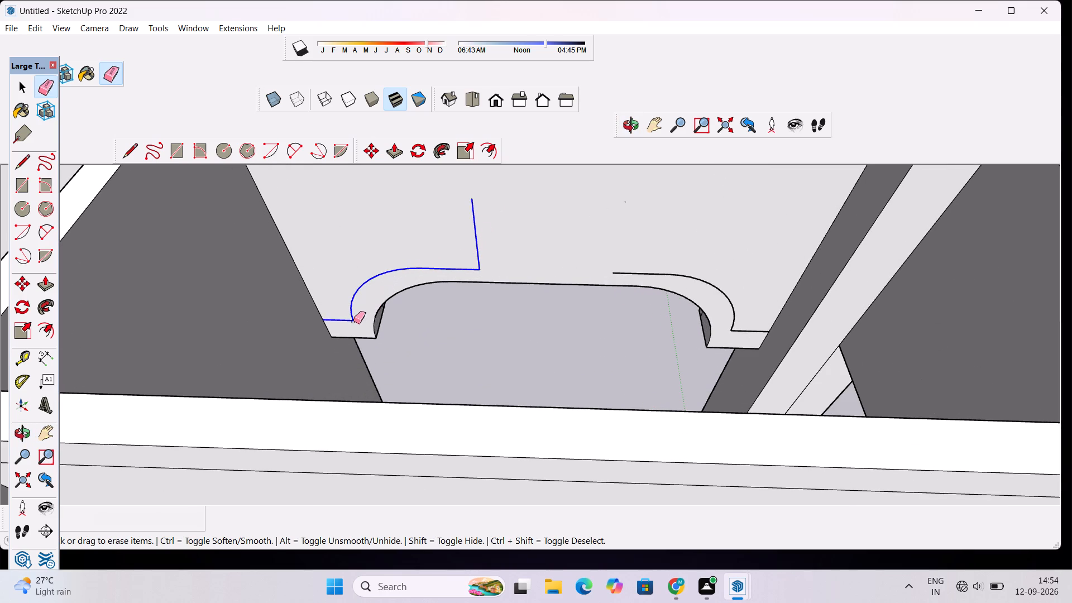
left_click_drag(353, 321, 353, 322)
left_click_drag(636, 269, 745, 321)
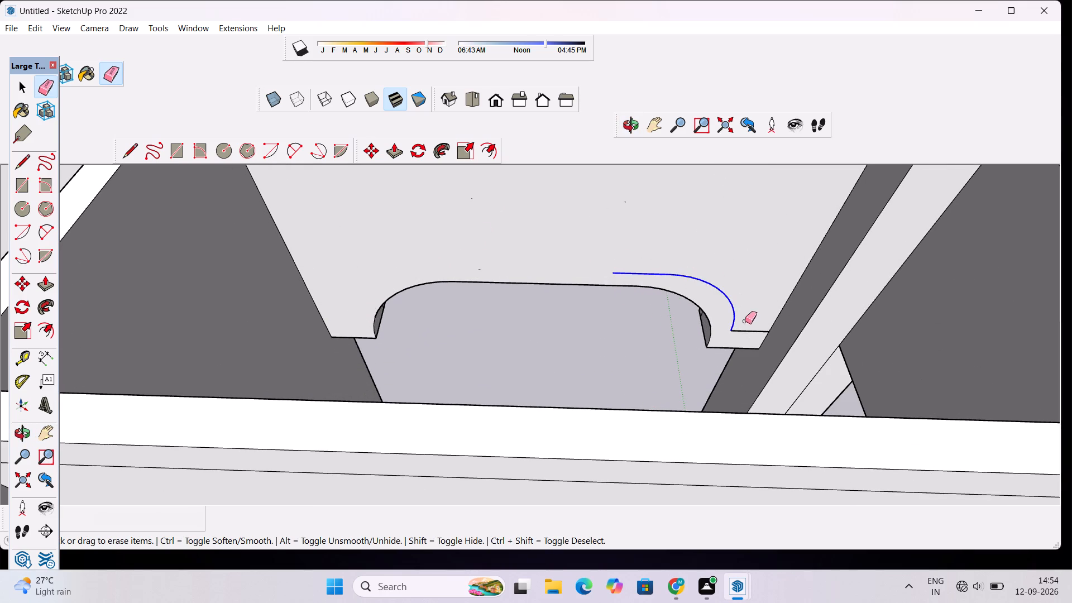
left_click_drag(745, 321, 745, 333)
Erase the two horizontal edges just below the top of the interior cross wall, on either side of the dividing wall.
left_click(628, 128)
left_click_drag(687, 202, 327, 267)
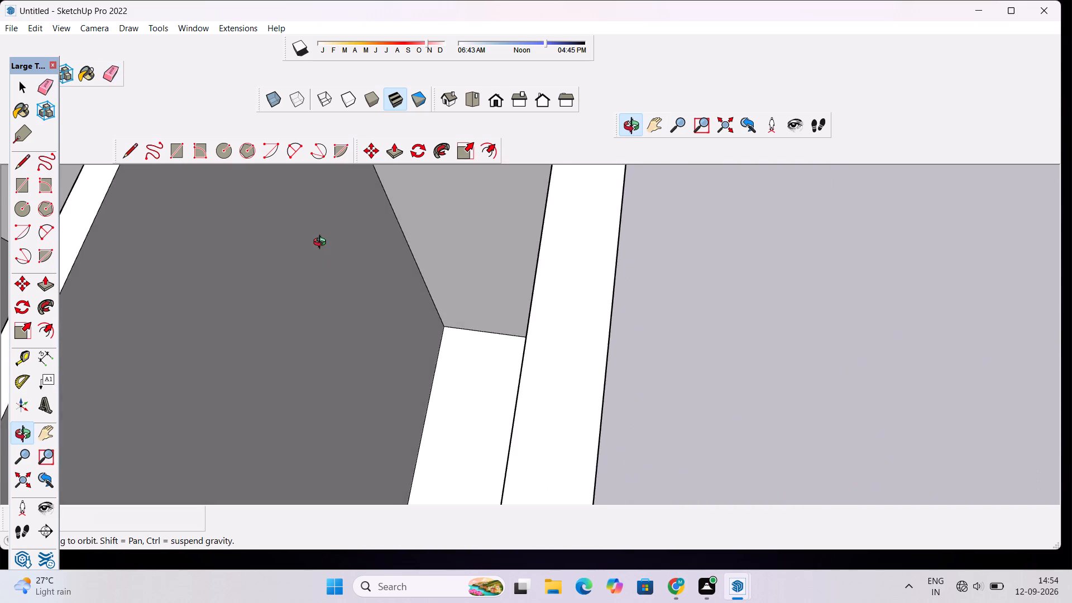
scroll(323, 243, "down", 6)
left_click_drag(614, 294, 837, 176)
scroll(662, 232, "down", 5)
left_click_drag(562, 222, 776, 292)
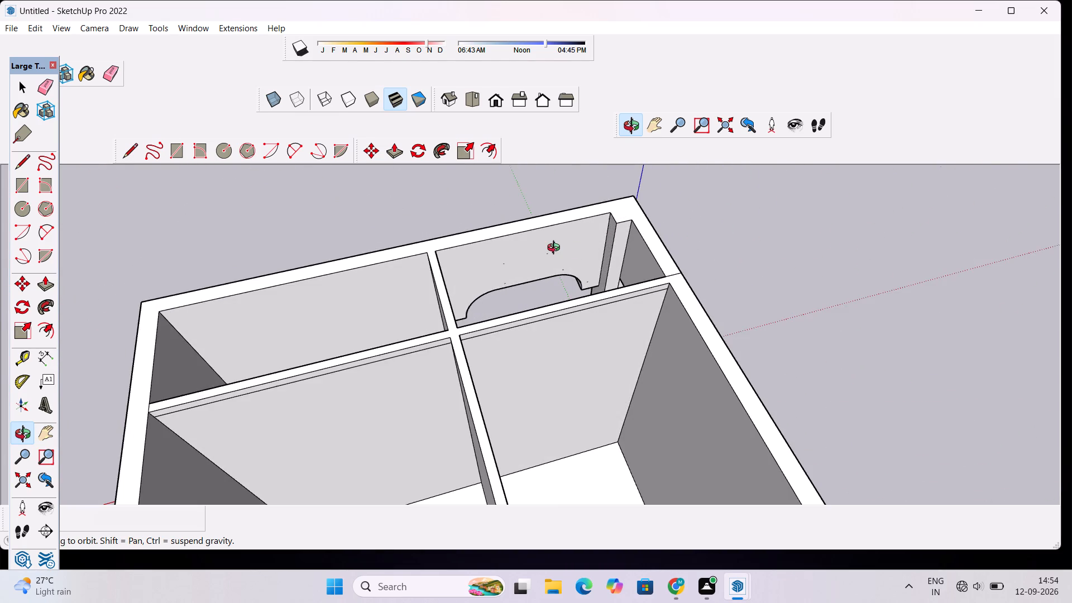
scroll(556, 249, "up", 5)
scroll(559, 252, "down", 3)
left_click_drag(652, 255, 744, 365)
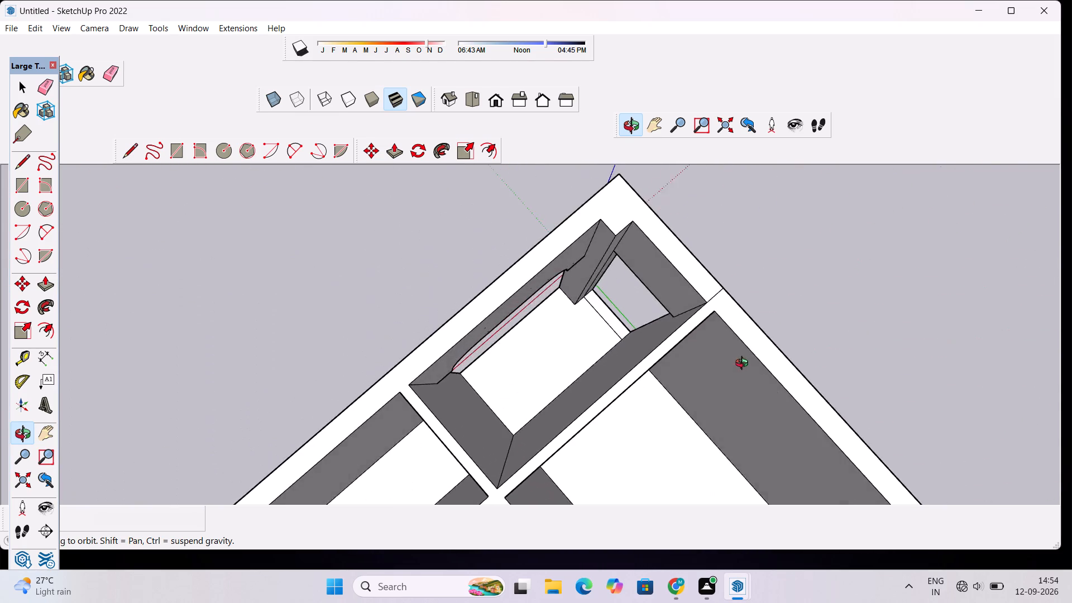
left_click_drag(744, 365, 647, 224)
scroll(635, 196, "down", 7)
scroll(641, 239, "up", 3)
left_click_drag(782, 286, 644, 264)
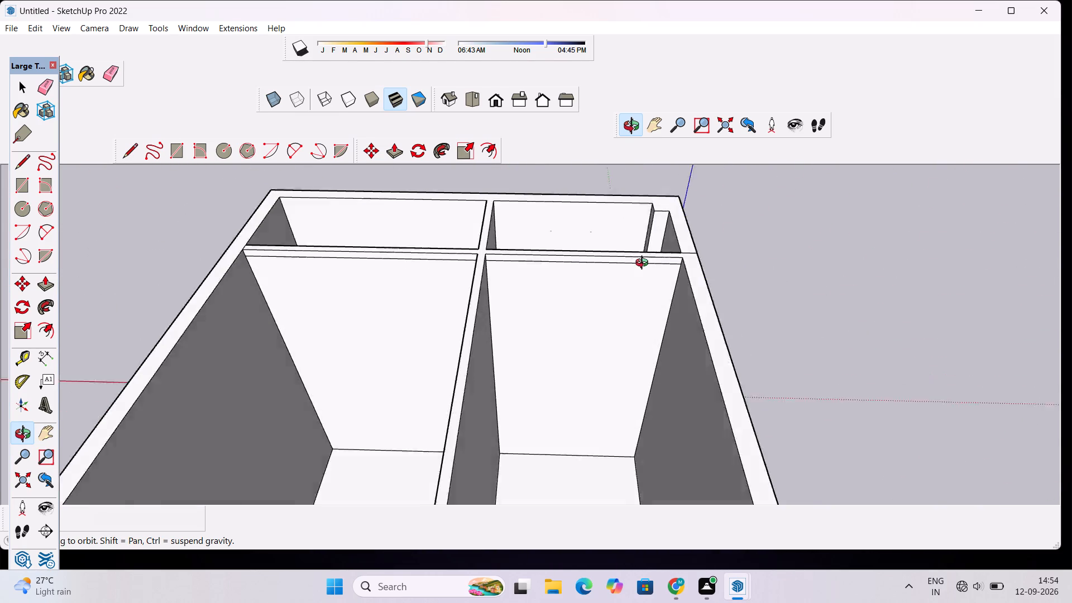
left_click_drag(644, 264, 639, 262)
left_click_drag(577, 274, 590, 262)
key("e")
scroll(527, 258, "up", 5)
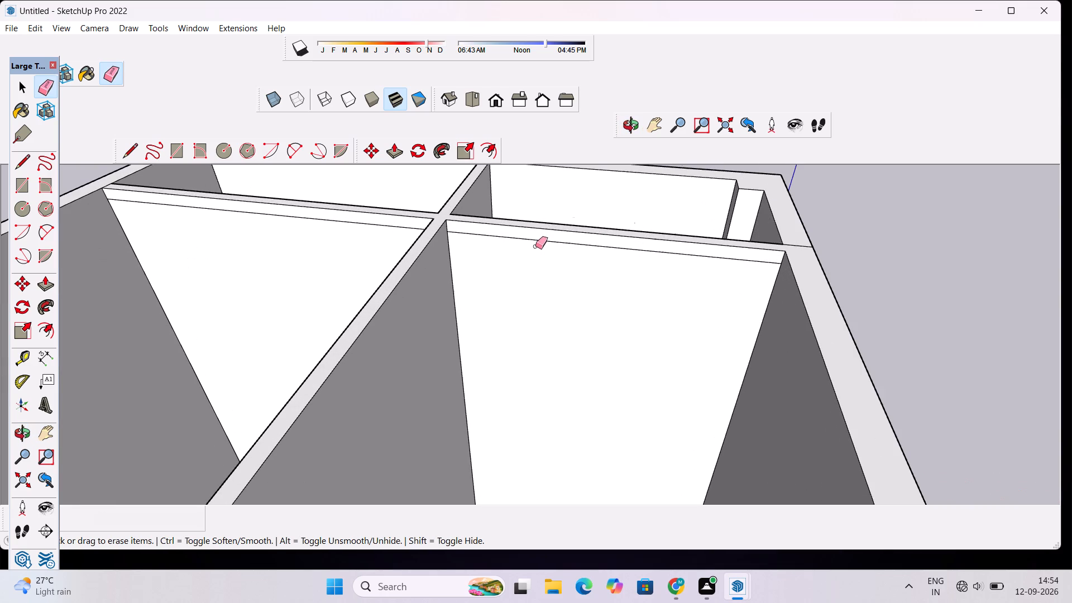
left_click(540, 242)
left_click(407, 229)
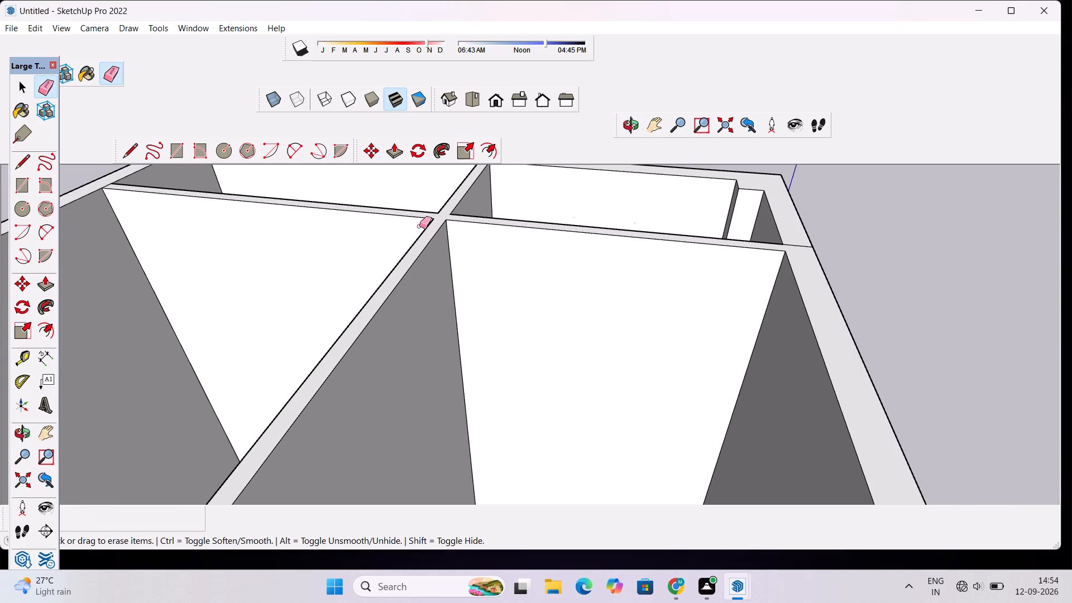
Erase the horizontal edge just below the top of the outer wall opposite the arch wall.
scroll(439, 237, "down", 10)
scroll(547, 424, "up", 3)
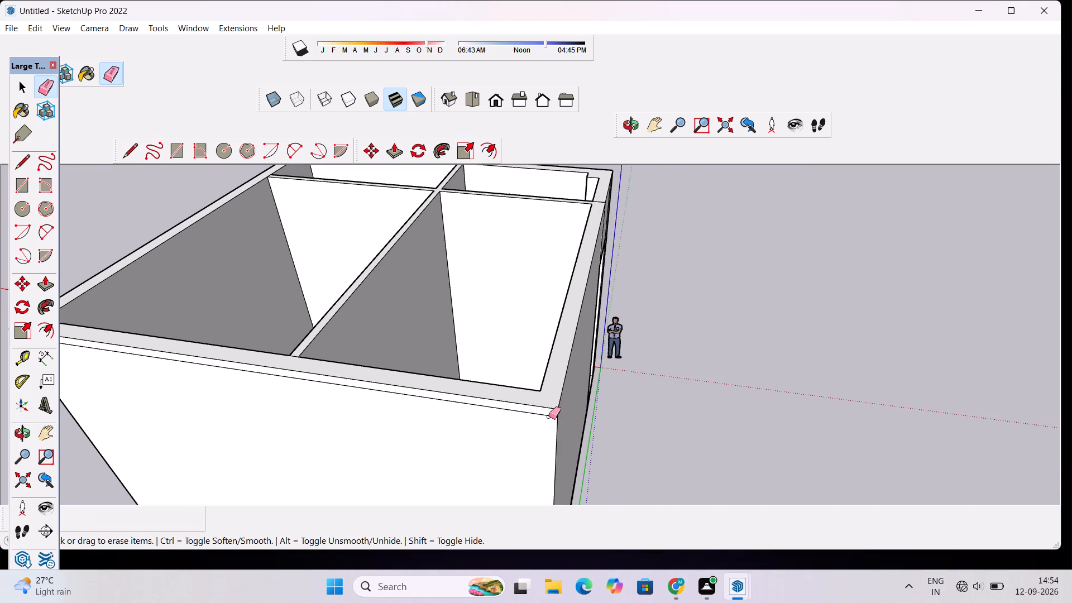
left_click(549, 417)
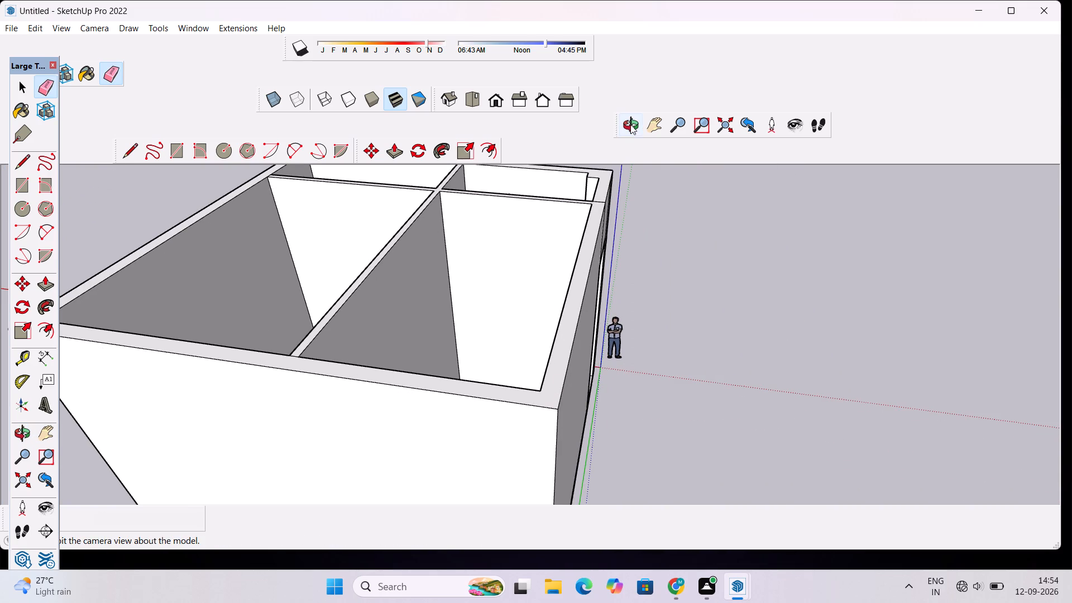
left_click(630, 125)
left_click_drag(621, 176, 479, 392)
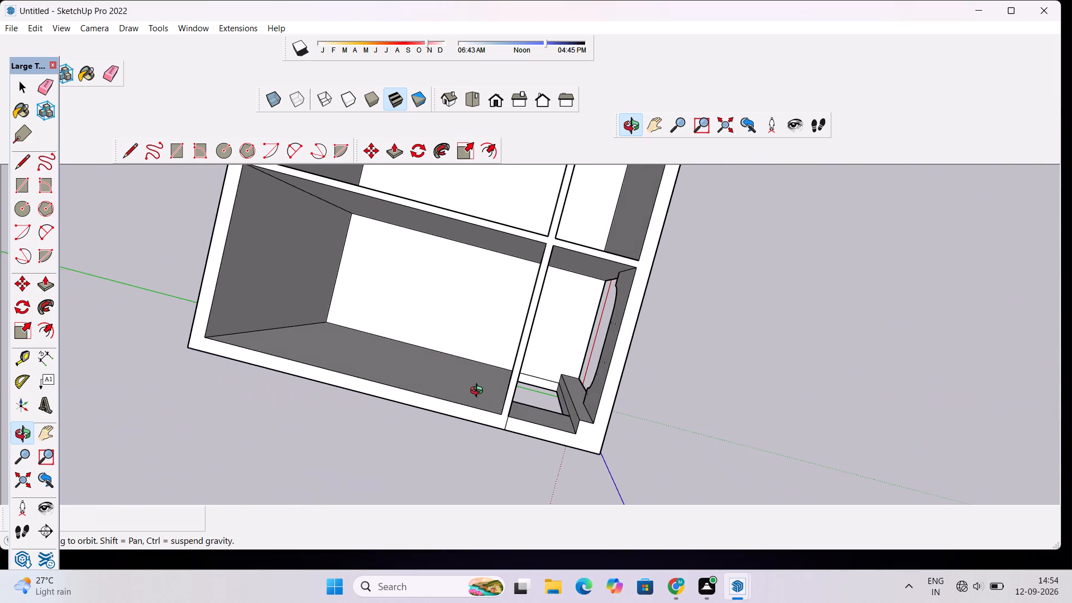
Examine the building's wall tops, arch wall and the detached slab beside it from several angles.
left_click_drag(479, 392, 449, 323)
scroll(451, 321, "down", 7)
left_click_drag(611, 321, 499, 275)
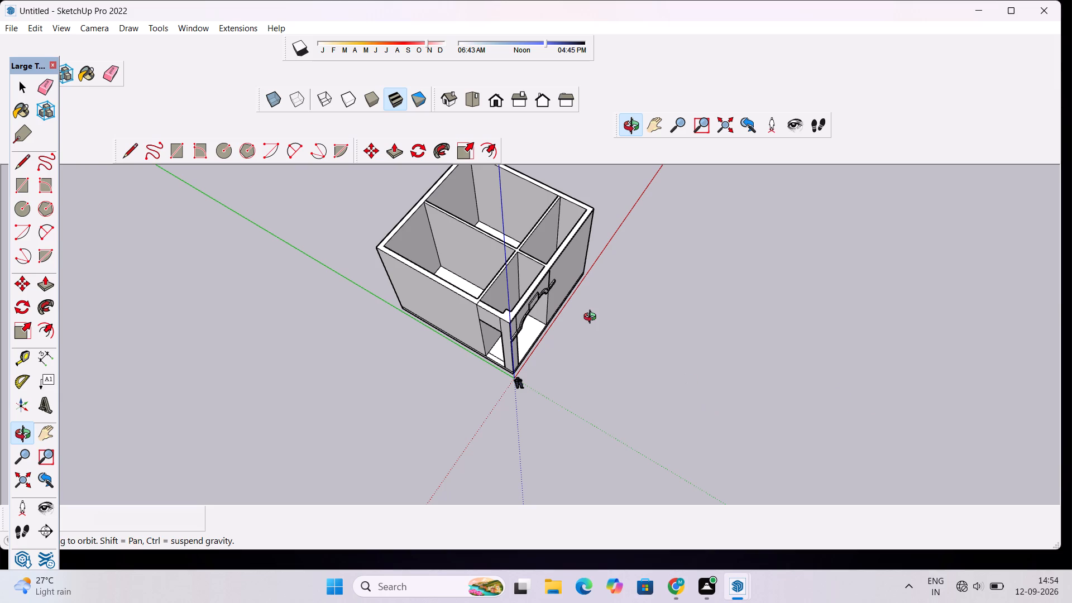
scroll(590, 319, "up", 4)
left_click_drag(585, 374, 447, 321)
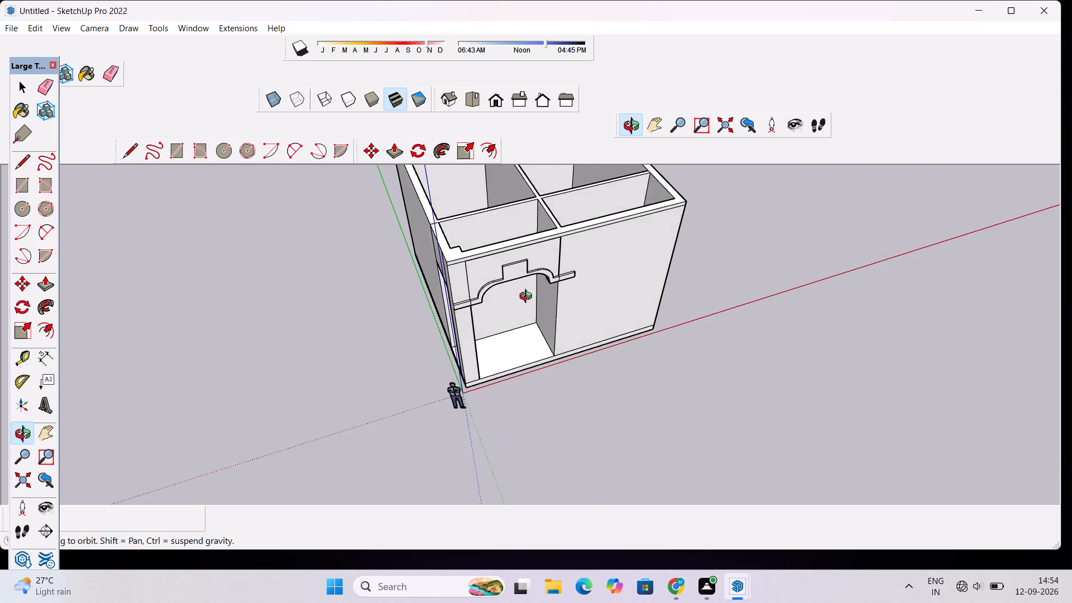
scroll(528, 298, "down", 4)
left_click_drag(535, 285, 554, 447, "shift")
scroll(568, 405, "up", 5)
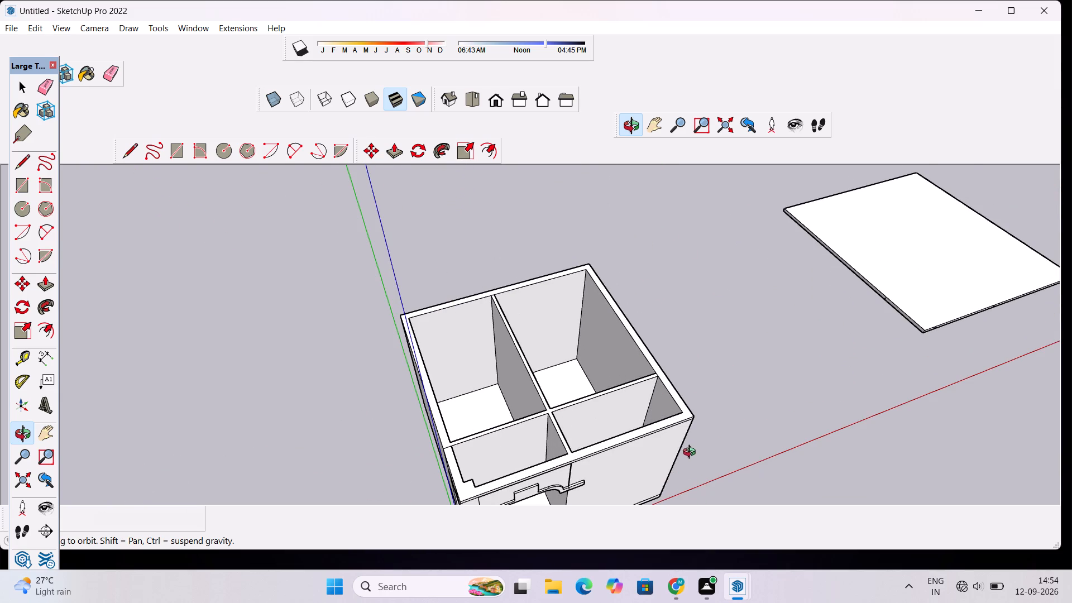
left_click_drag(662, 469, 628, 434, "shift")
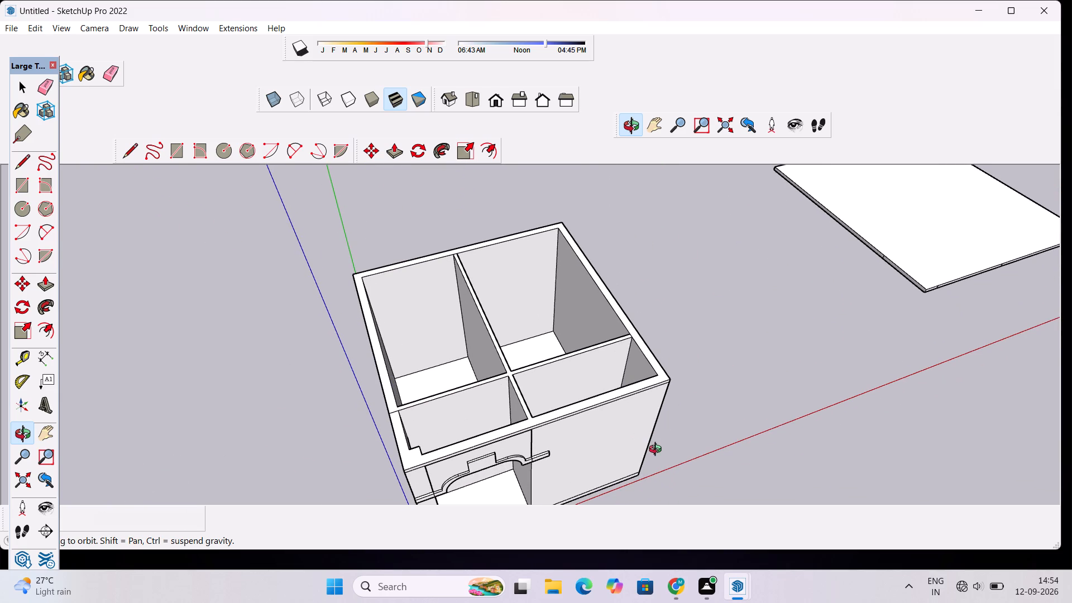
scroll(658, 451, "up", 1)
left_click_drag(697, 417, 674, 423)
scroll(667, 427, "down", 4)
left_click_drag(561, 470, 545, 444)
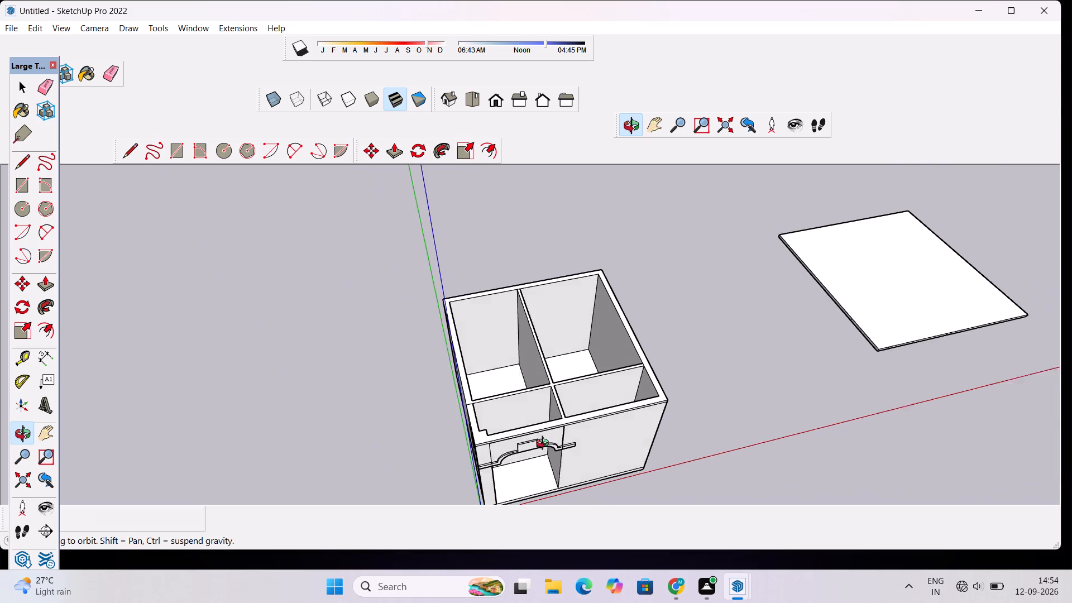
left_click_drag(545, 444, 543, 443)
scroll(543, 437, "down", 2)
left_click_drag(544, 426, 554, 437, "shift")
scroll(559, 450, "up", 3, "shift")
left_click_drag(598, 449, 597, 375, "shift")
scroll(596, 375, "down", 4)
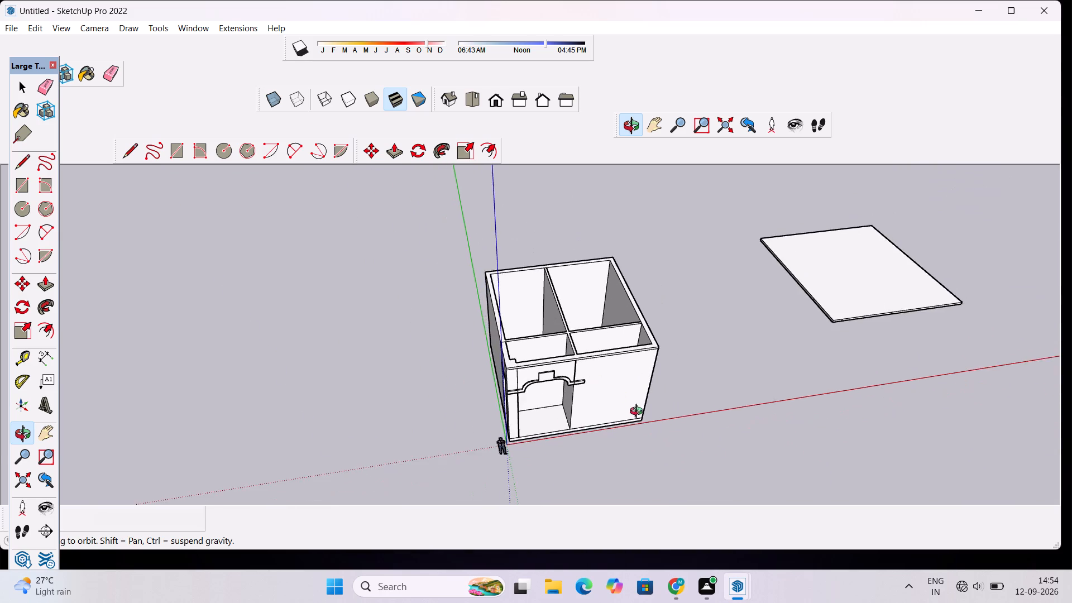
left_click_drag(639, 413, 605, 408)
scroll(605, 408, "down", 4)
left_click_drag(605, 408, 621, 446)
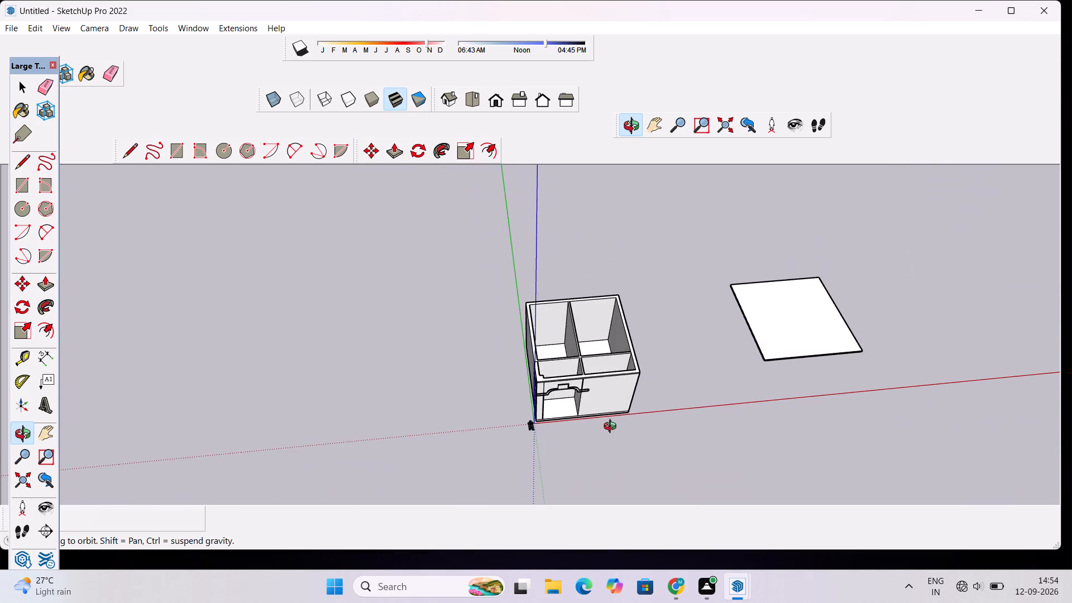
scroll(612, 427, "up", 4)
left_click_drag(612, 427, 537, 342)
scroll(537, 342, "up", 2)
left_click_drag(530, 361, 553, 399, "shift")
scroll(551, 394, "down", 2)
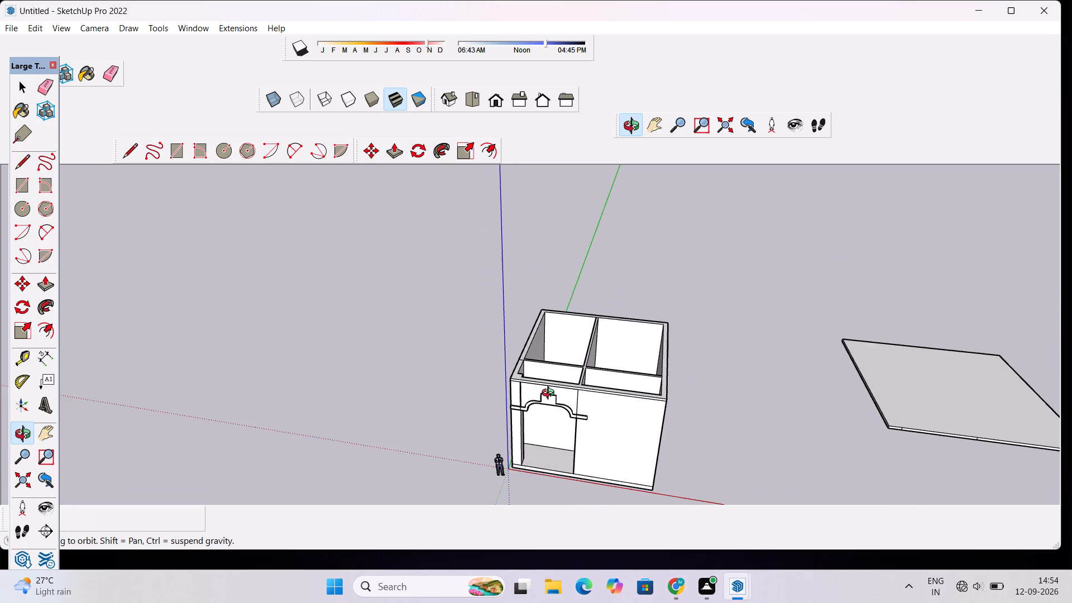
left_click_drag(552, 397, 599, 394)
scroll(604, 388, "up", 2)
left_click_drag(608, 344, 572, 378, "shift")
scroll(569, 382, "up", 1)
scroll(569, 382, "down", 4)
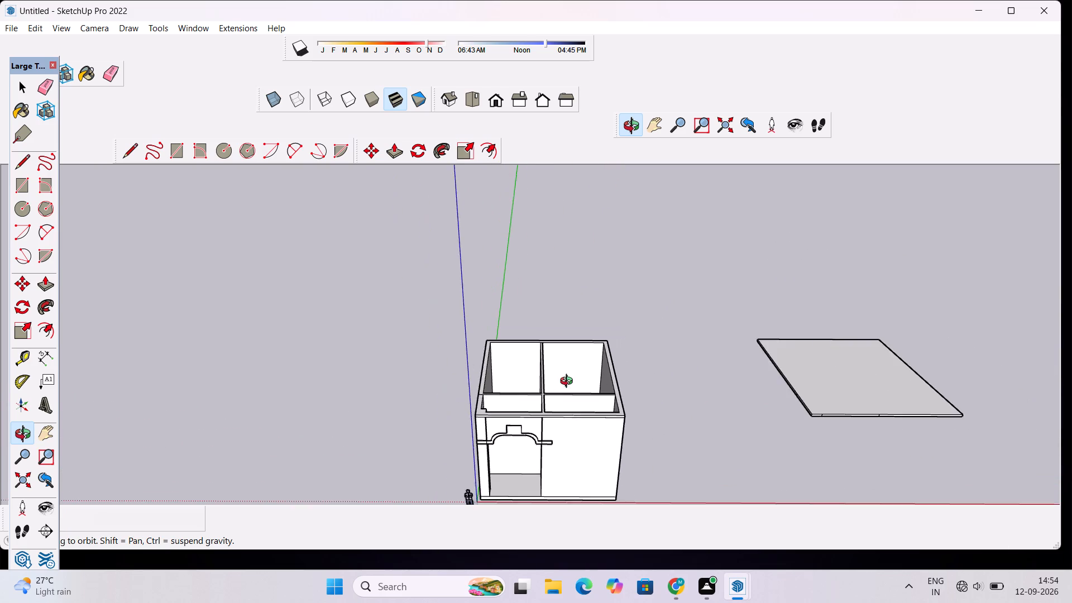
left_click_drag(574, 372, 572, 429)
scroll(572, 418, "up", 5)
scroll(494, 416, "up", 4)
scroll(499, 407, "down", 7)
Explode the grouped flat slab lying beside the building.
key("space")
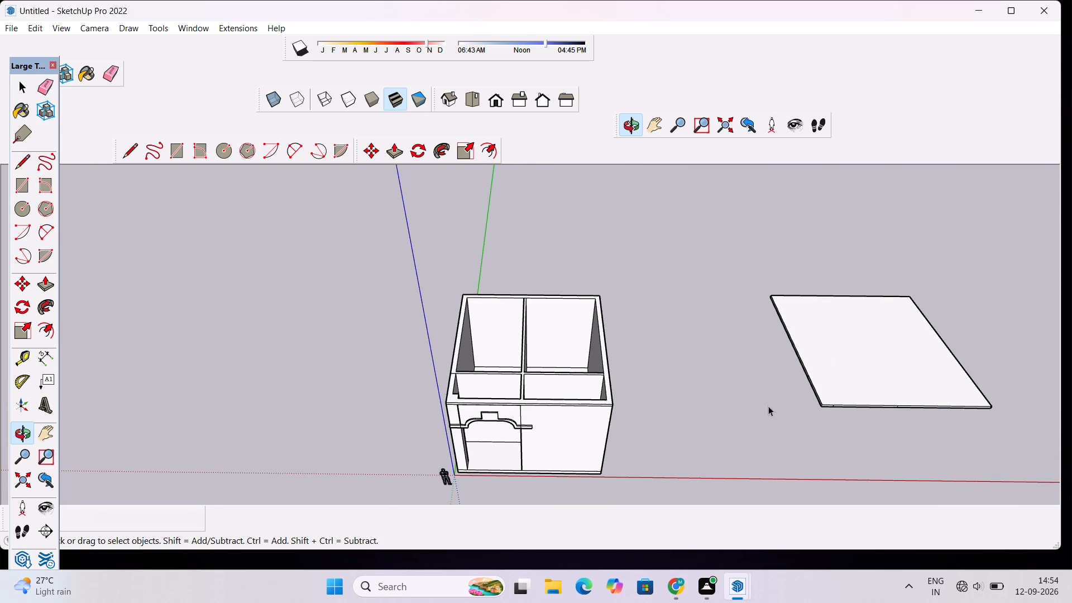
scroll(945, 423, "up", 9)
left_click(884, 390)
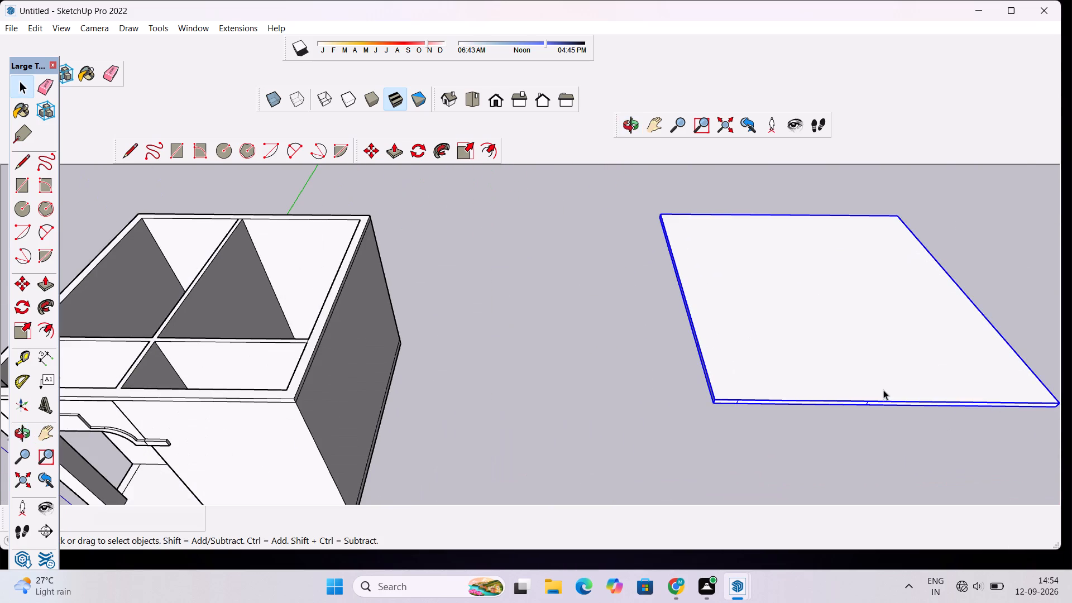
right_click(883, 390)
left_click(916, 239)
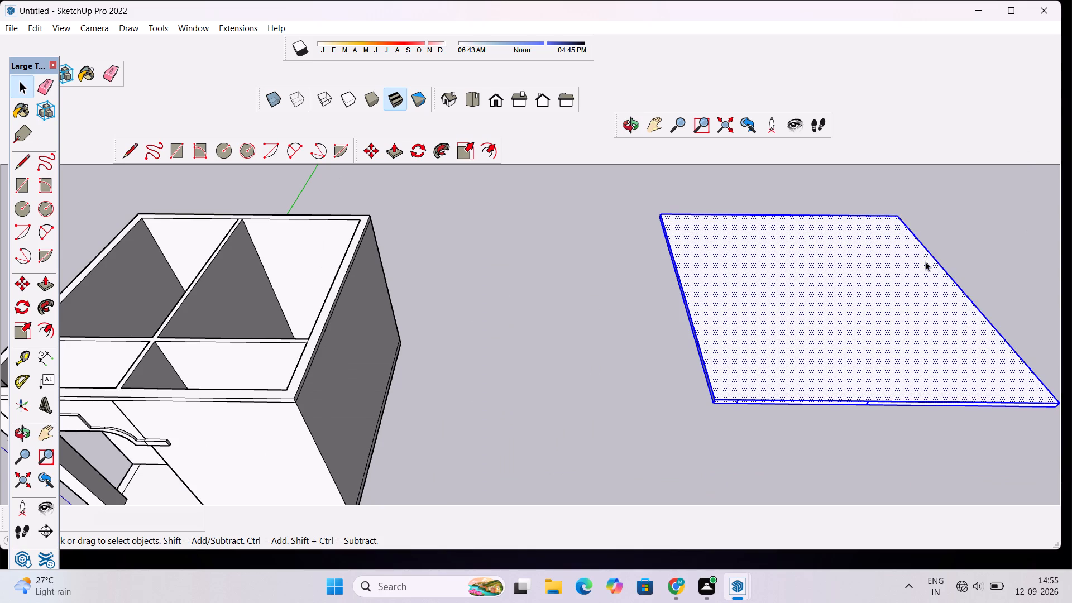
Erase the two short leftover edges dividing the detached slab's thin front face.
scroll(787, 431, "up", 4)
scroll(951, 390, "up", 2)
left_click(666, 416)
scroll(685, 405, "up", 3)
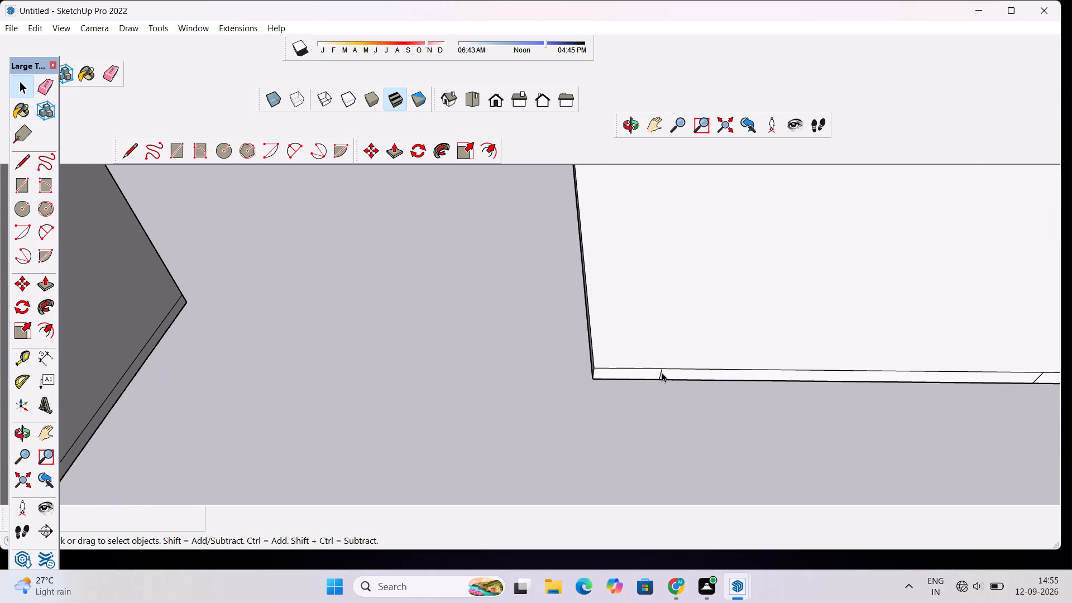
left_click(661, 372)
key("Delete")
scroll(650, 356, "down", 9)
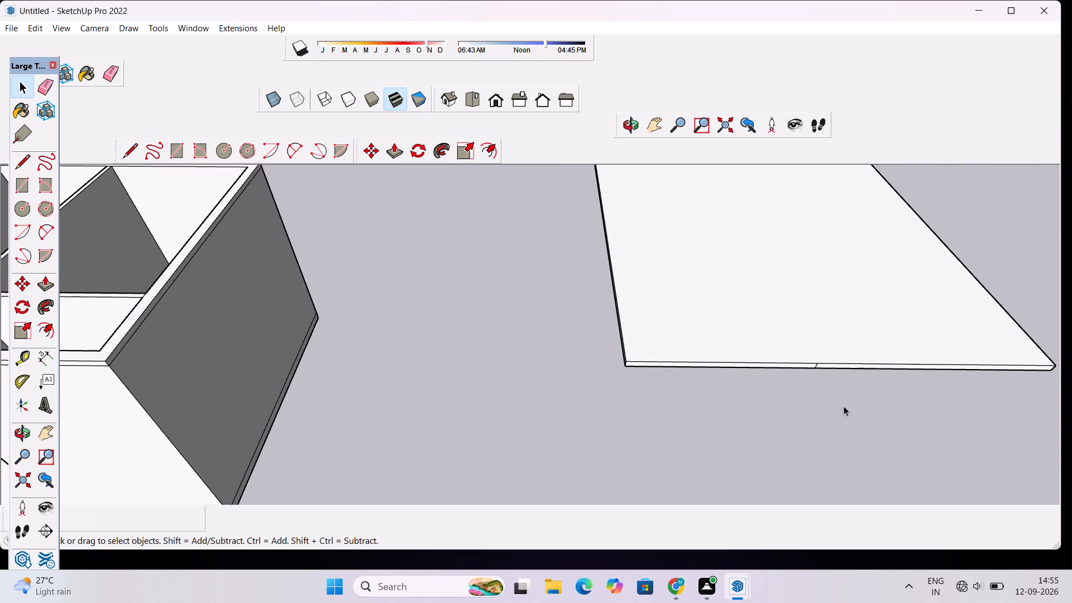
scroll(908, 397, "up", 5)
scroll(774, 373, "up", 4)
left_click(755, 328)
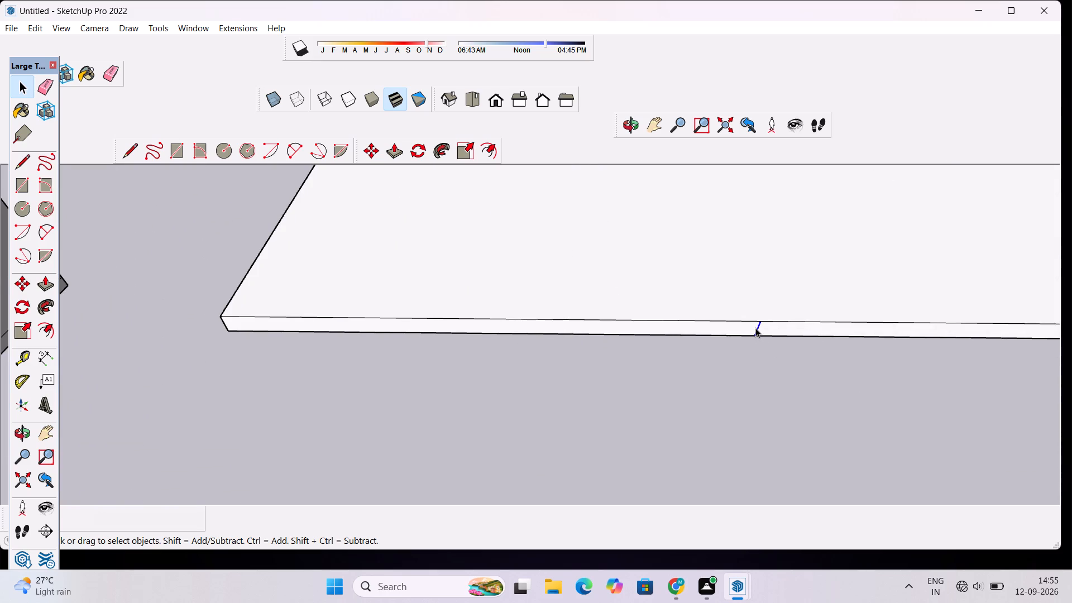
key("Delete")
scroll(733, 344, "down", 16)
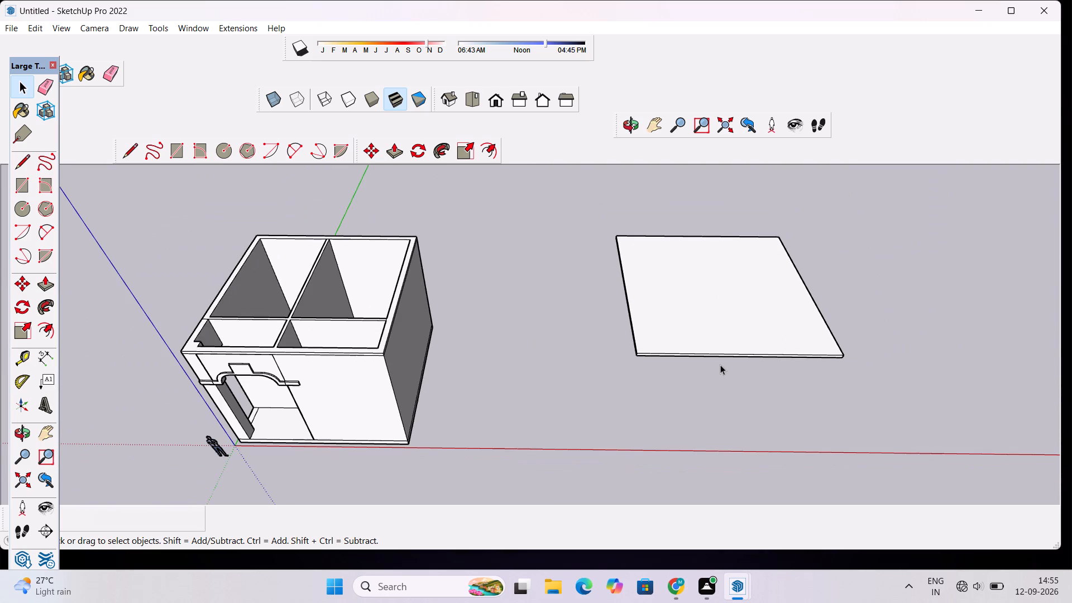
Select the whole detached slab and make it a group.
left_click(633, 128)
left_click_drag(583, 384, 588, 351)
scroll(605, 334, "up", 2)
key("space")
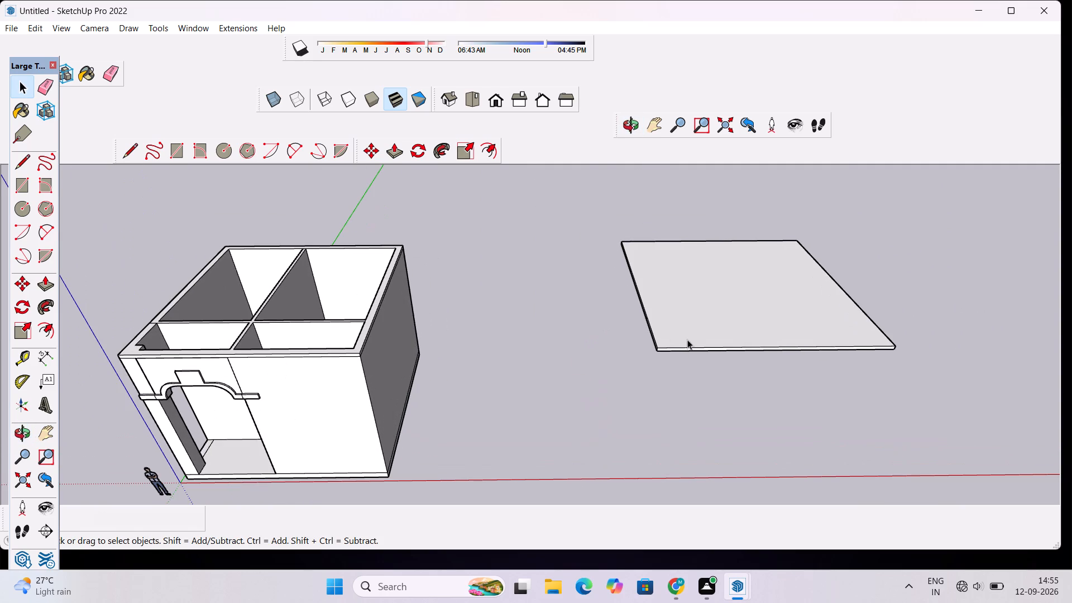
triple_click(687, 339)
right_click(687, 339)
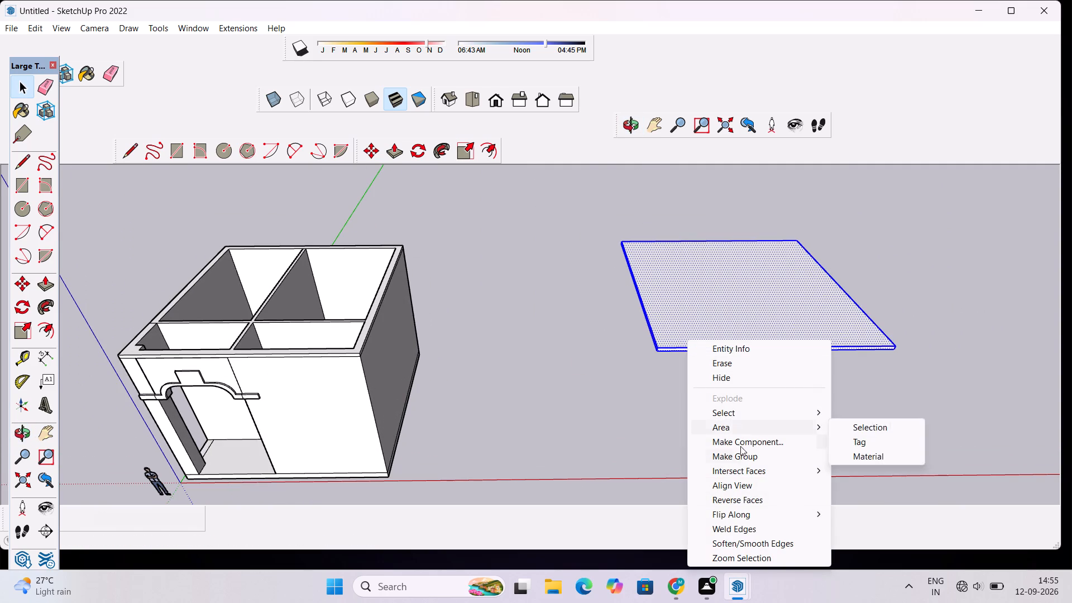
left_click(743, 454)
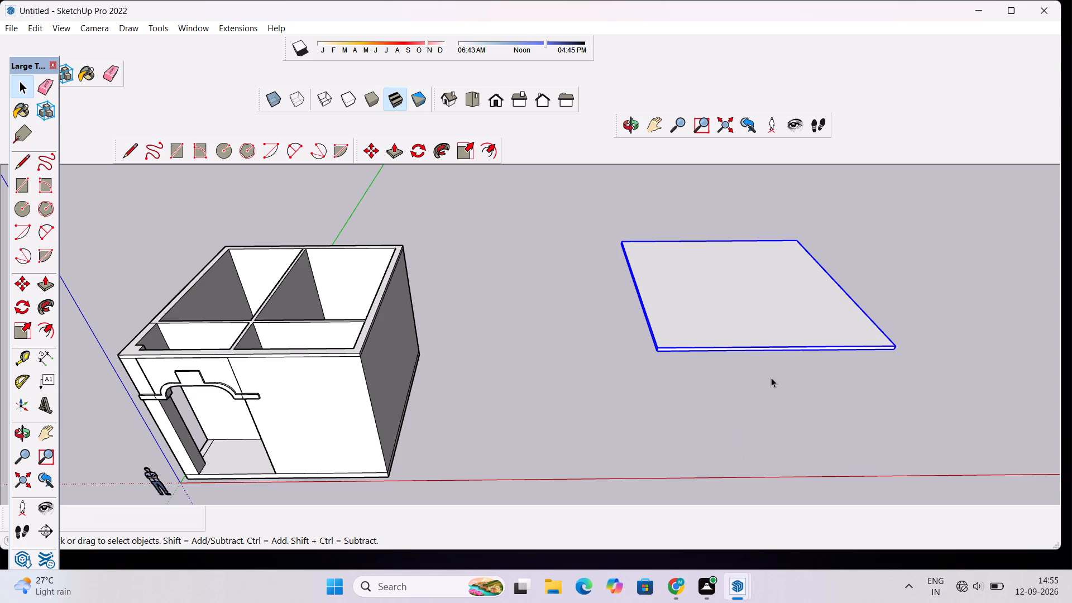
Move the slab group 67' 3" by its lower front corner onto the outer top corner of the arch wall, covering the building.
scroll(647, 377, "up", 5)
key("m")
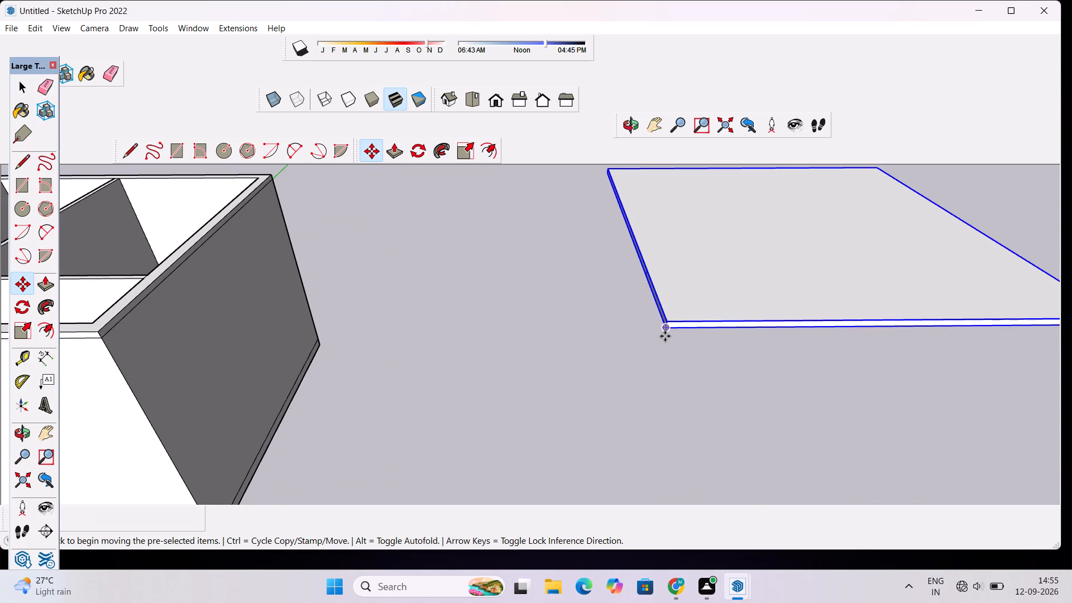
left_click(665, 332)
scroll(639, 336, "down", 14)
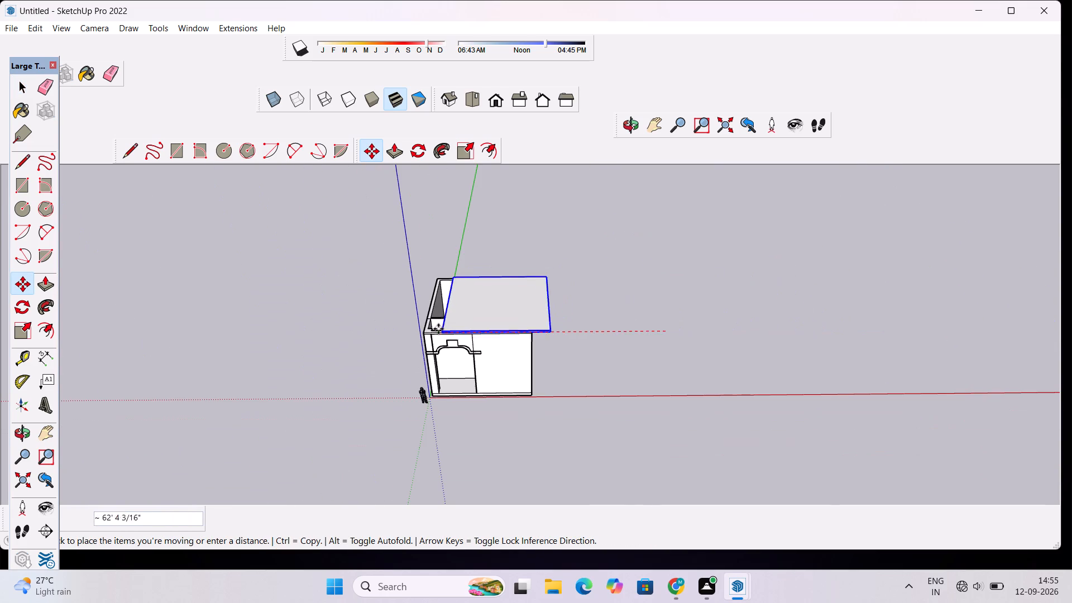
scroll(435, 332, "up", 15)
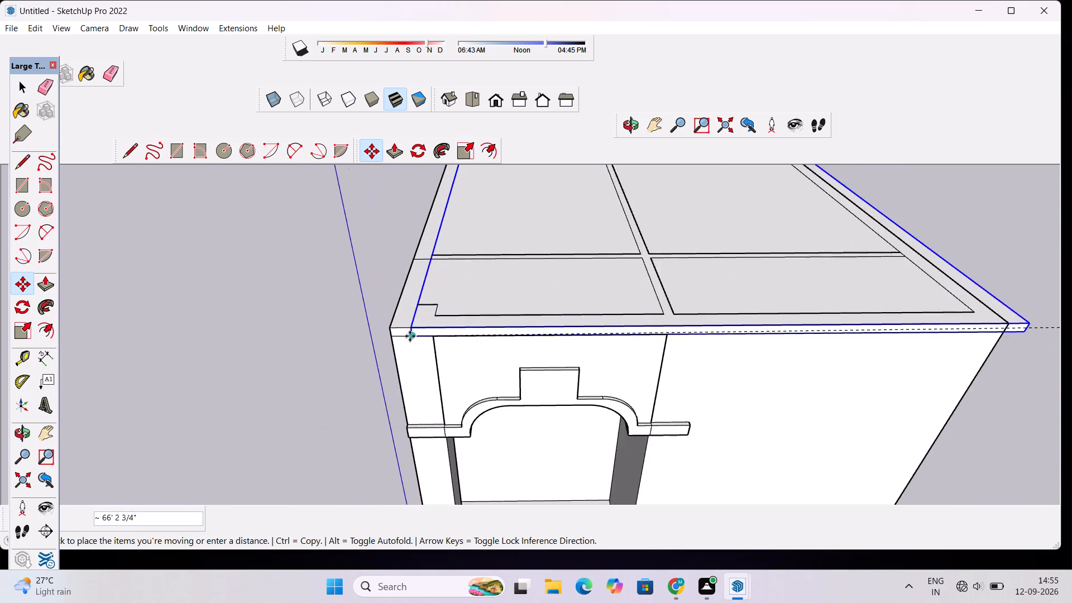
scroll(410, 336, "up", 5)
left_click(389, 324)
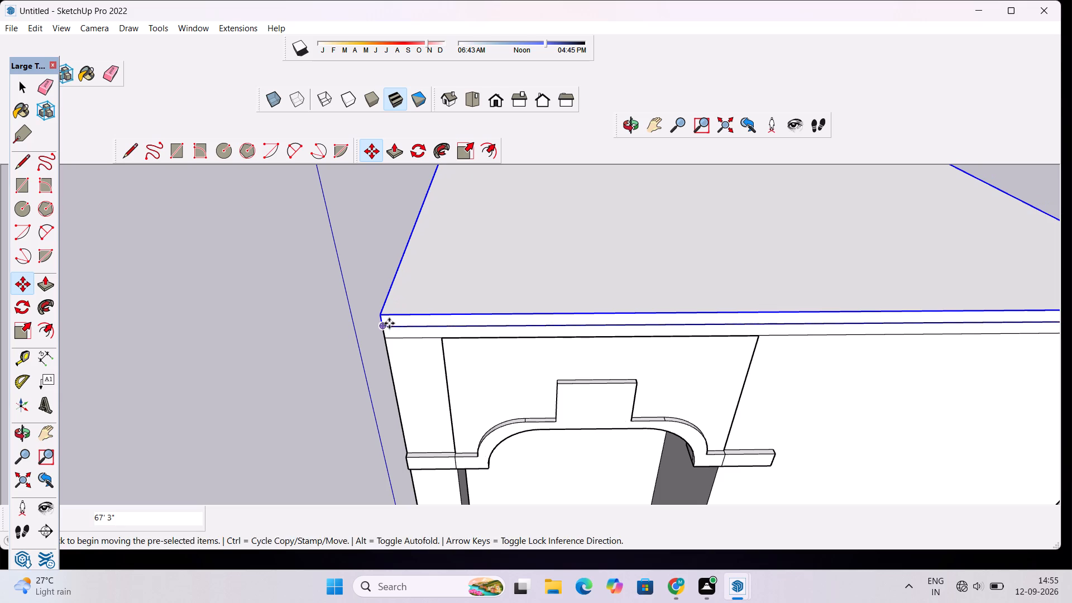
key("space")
Push/Pull the thin strip face along the top of the arch wall outward by 3' as an overhang.
scroll(620, 362, "down", 5)
scroll(884, 342, "up", 1)
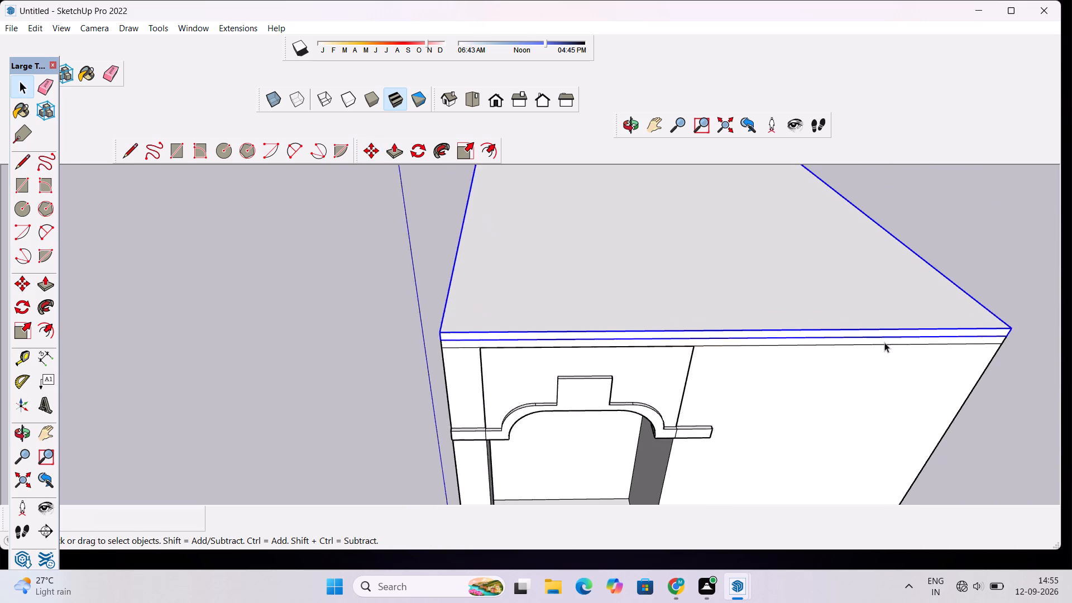
scroll(884, 342, "up", 3)
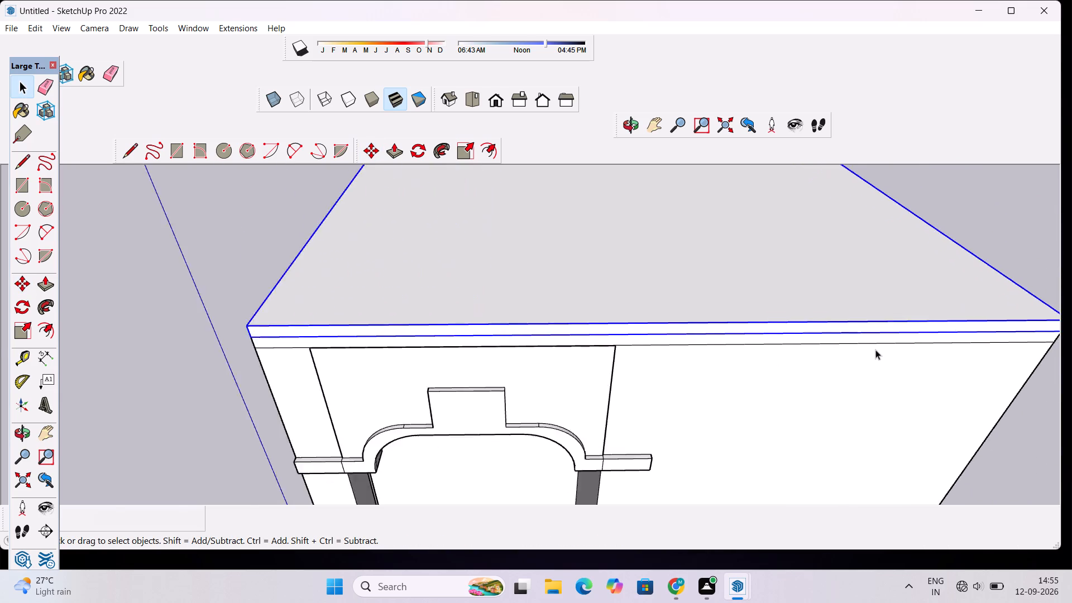
scroll(875, 350, "up", 4)
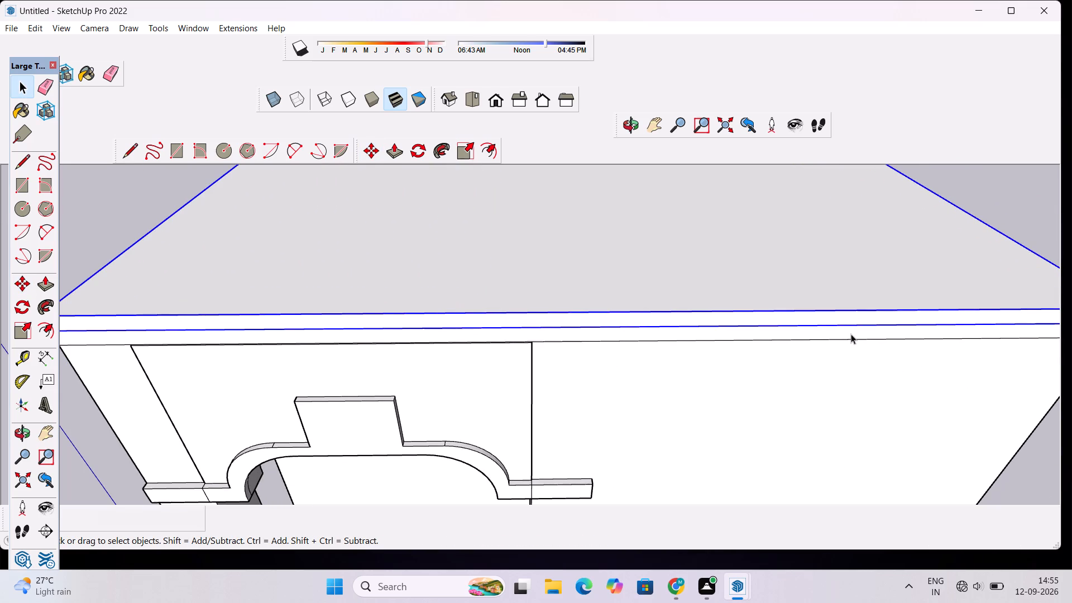
left_click(851, 334)
key("p")
left_click(851, 334)
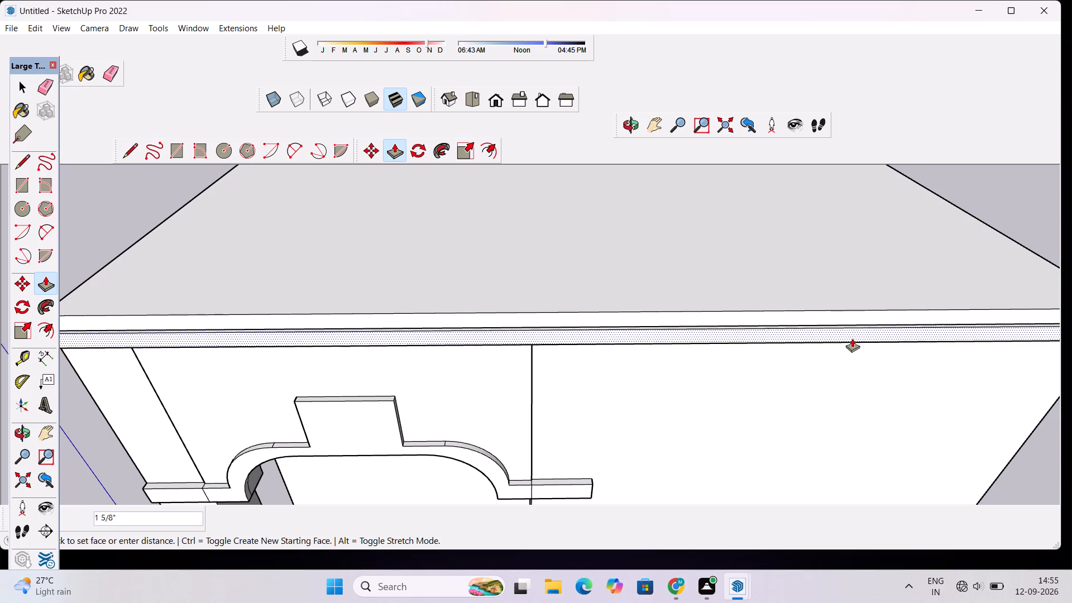
scroll(808, 344, "down", 7)
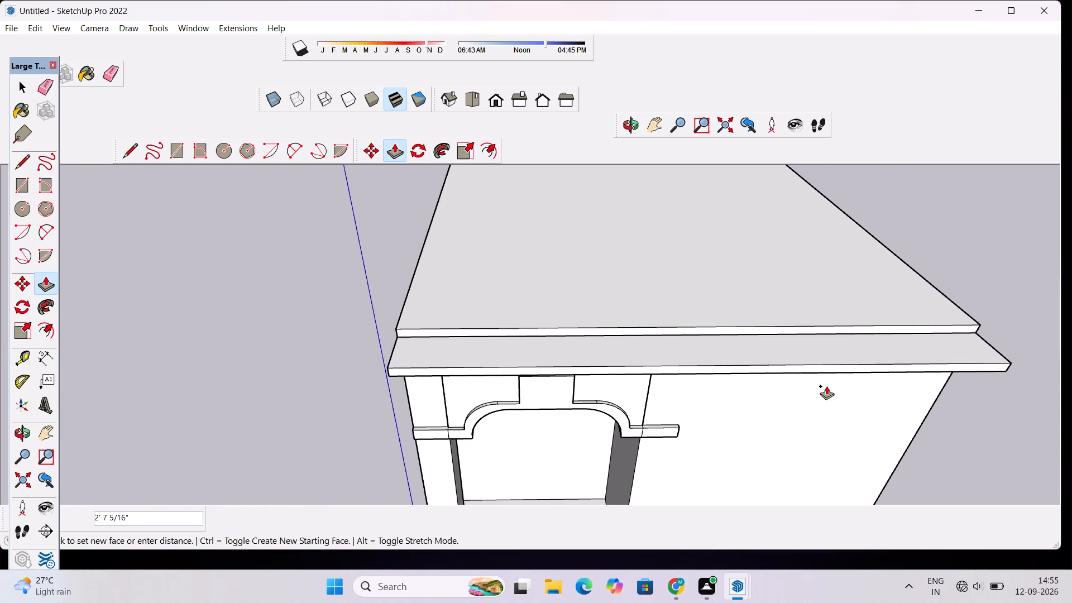
type("3'")
key("Return")
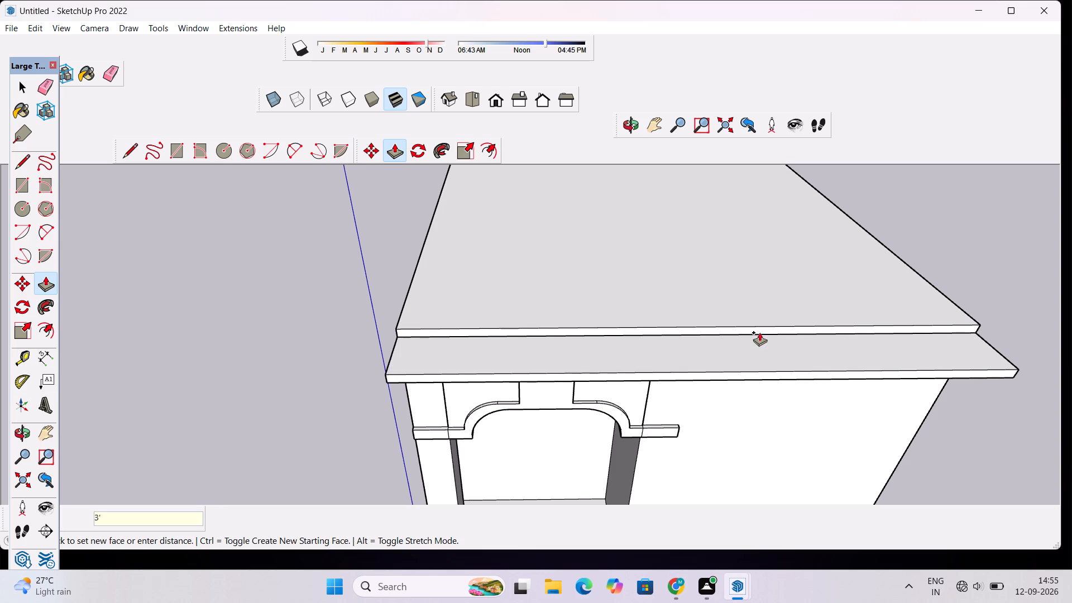
Take the slab group off the top of the walls and delete it.
left_click(631, 126)
left_click_drag(913, 337, 540, 277)
scroll(519, 261, "down", 10)
left_click_drag(484, 345, 500, 319)
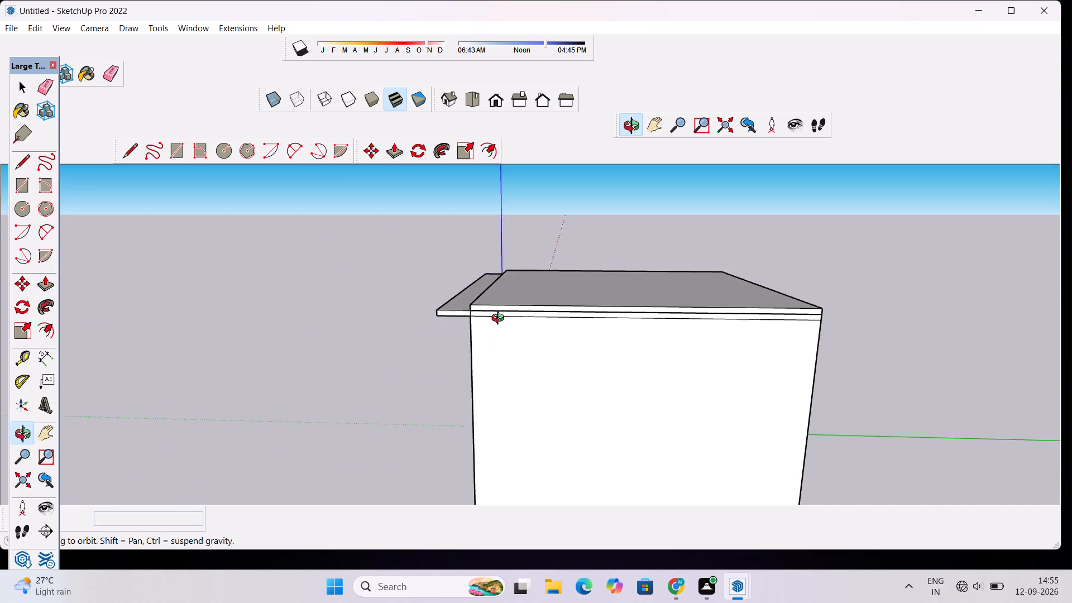
left_click_drag(500, 319, 503, 312)
scroll(500, 295, "up", 4)
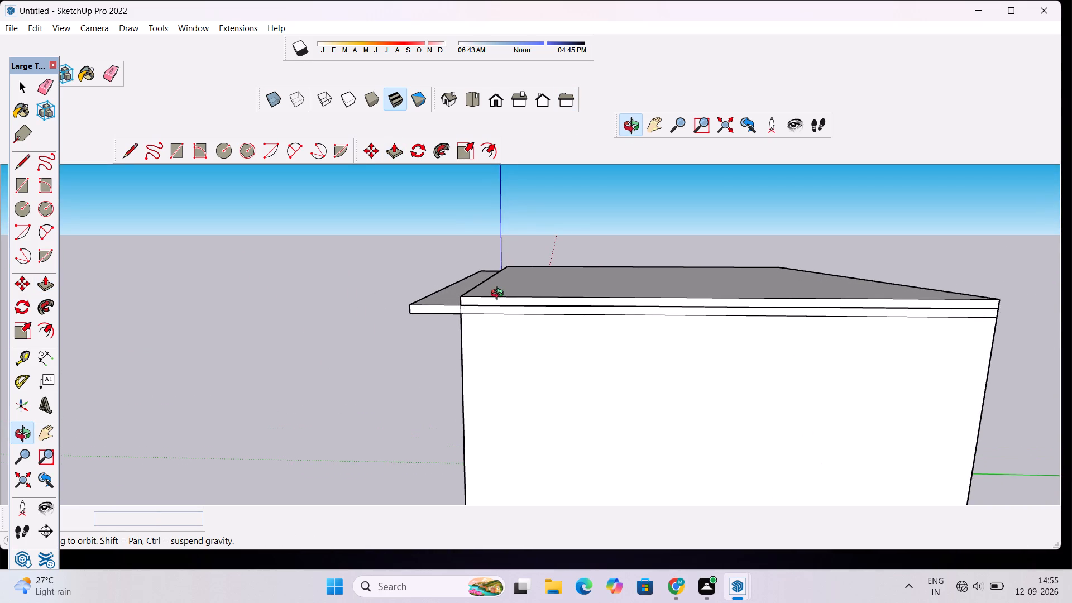
scroll(500, 295, "up", 1)
key("space")
left_click(500, 294)
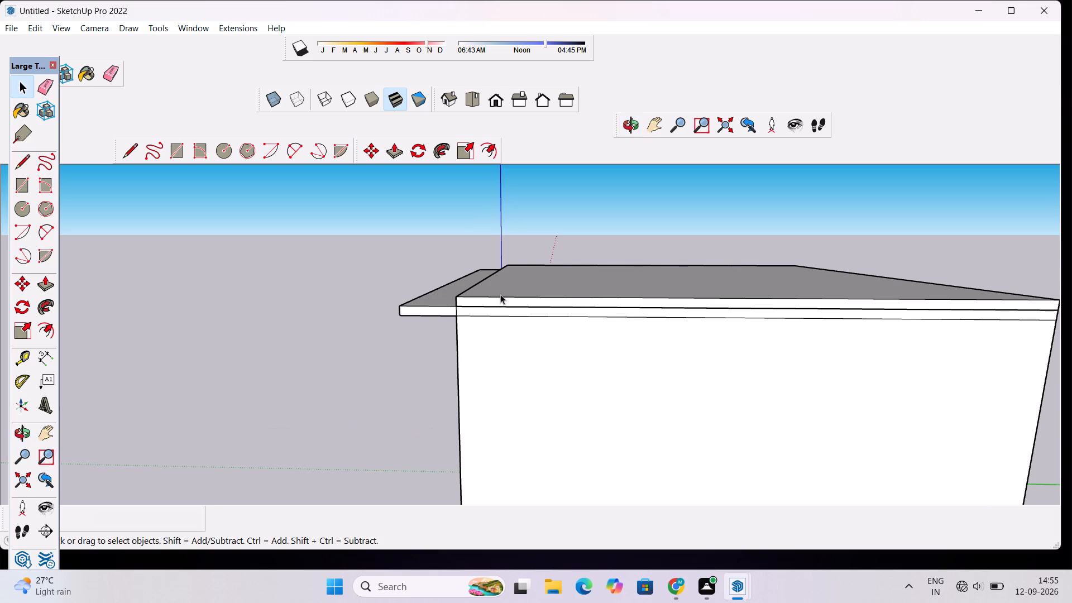
key("m")
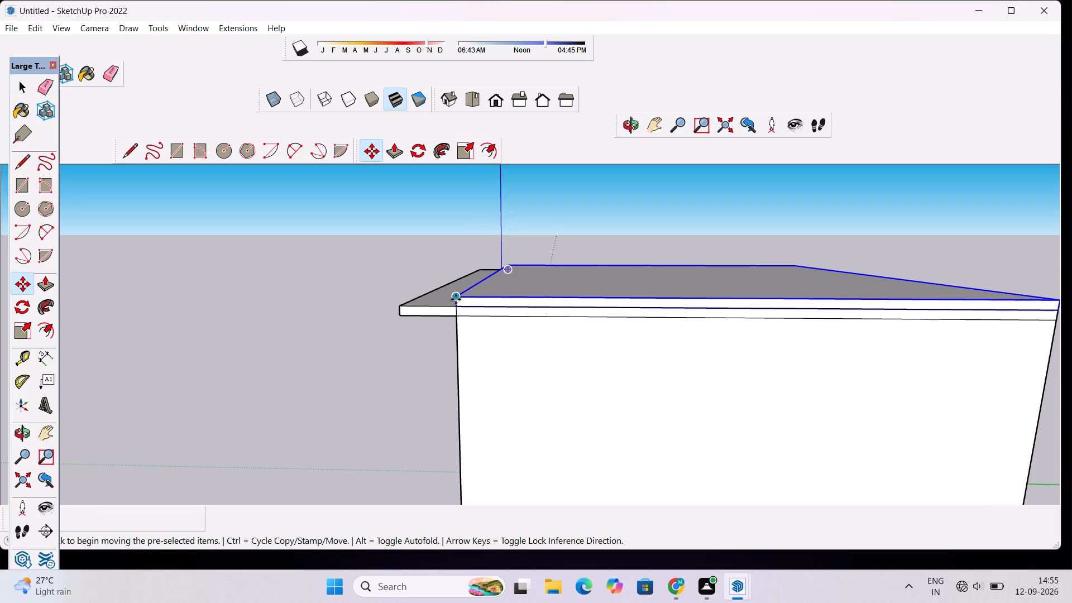
left_click(456, 299)
scroll(279, 301, "down", 5)
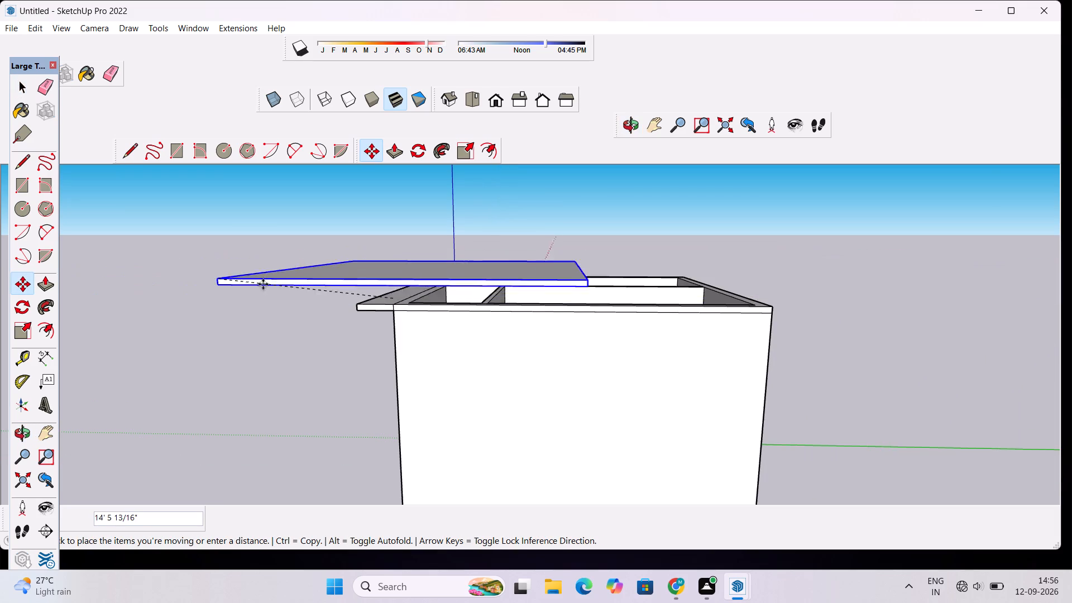
key("Delete")
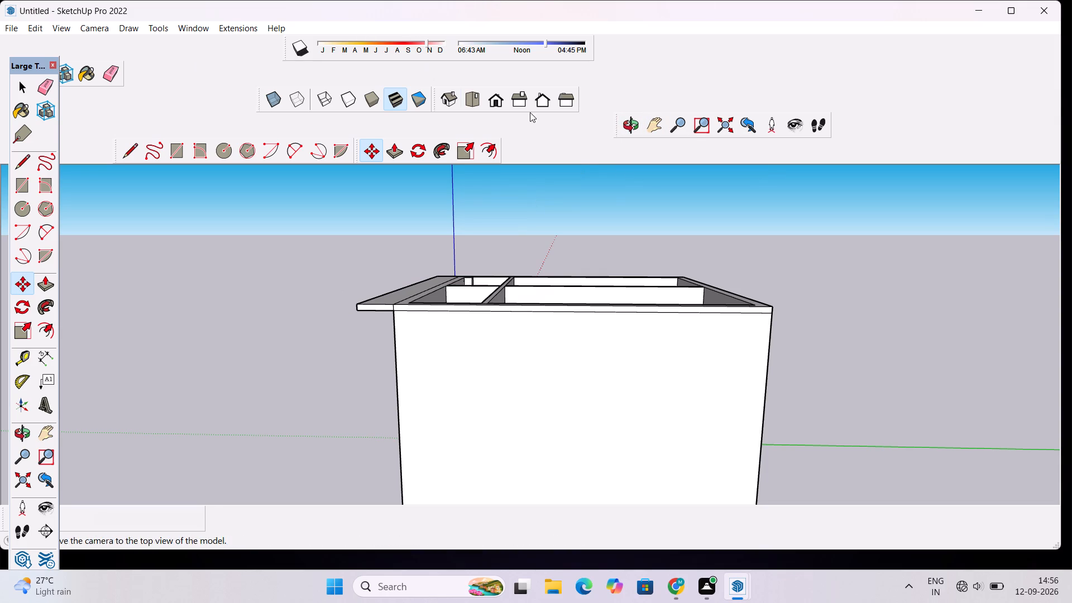
Inspect the open wall tops, and undo the removal of the slab group that covered the building.
left_click(625, 125)
left_click_drag(577, 209, 547, 349)
scroll(377, 343, "up", 3)
left_click_drag(743, 311, 654, 282)
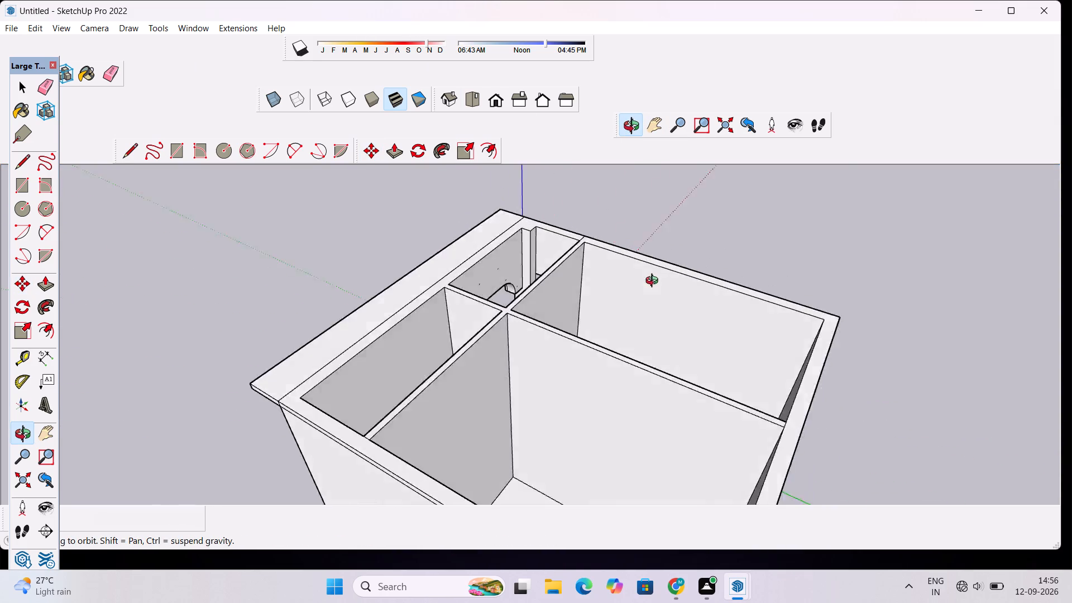
left_click_drag(654, 282, 609, 236)
scroll(386, 295, "up", 2)
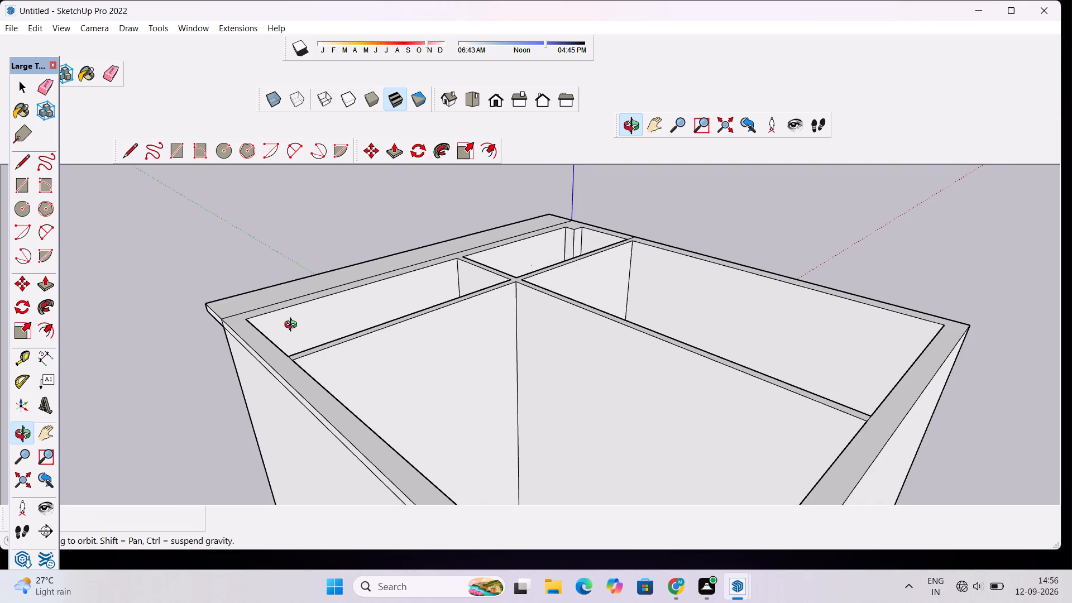
scroll(293, 326, "up", 4)
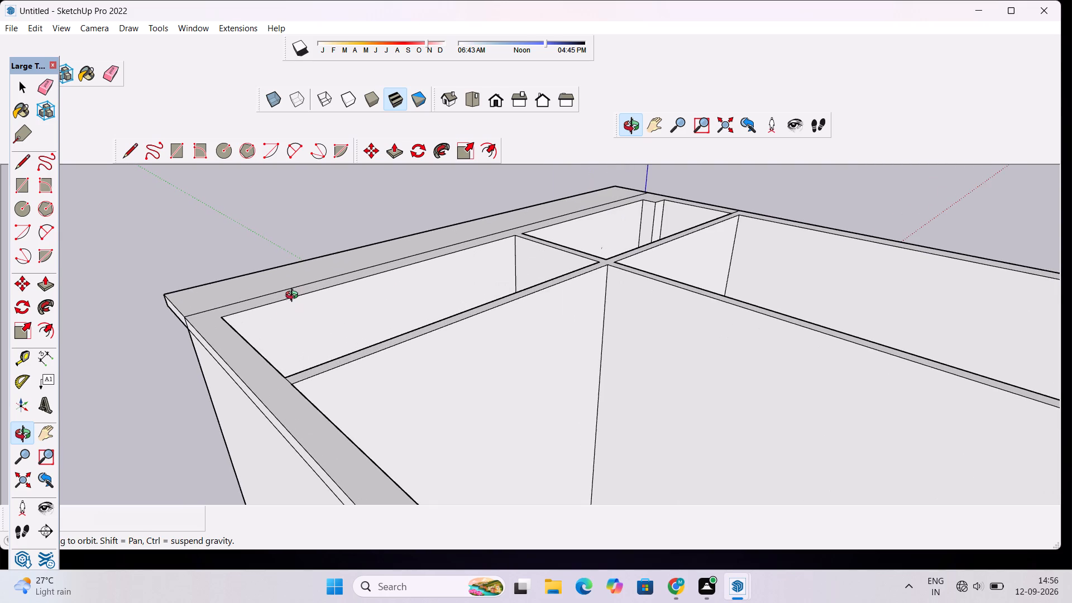
scroll(296, 290, "down", 5)
left_click_drag(303, 277, 400, 297)
scroll(419, 294, "down", 6)
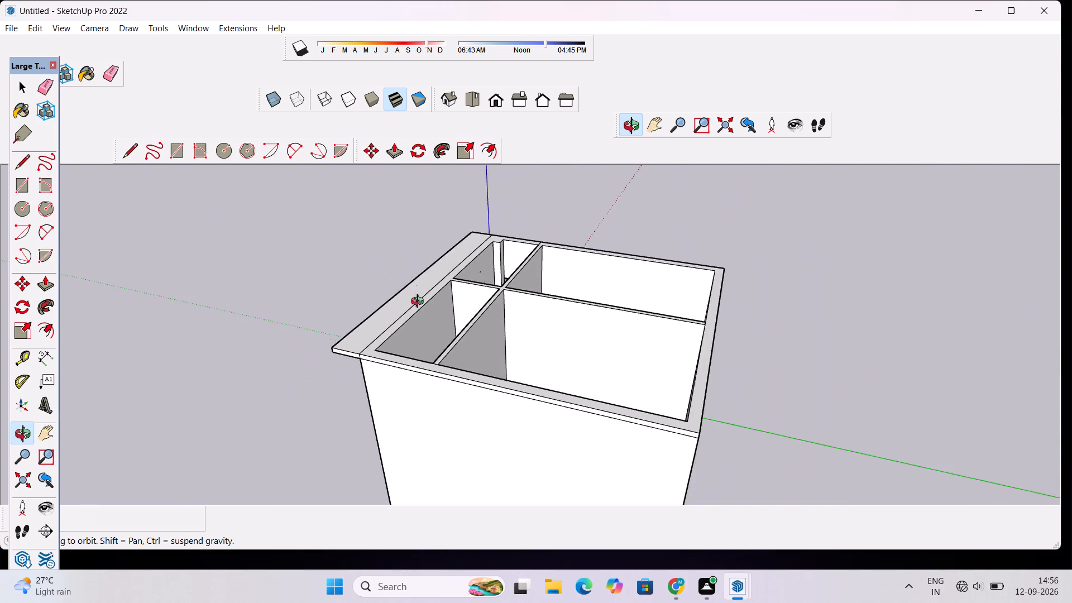
left_click_drag(404, 325, 458, 379)
scroll(468, 355, "up", 2)
key("ctrl+z")
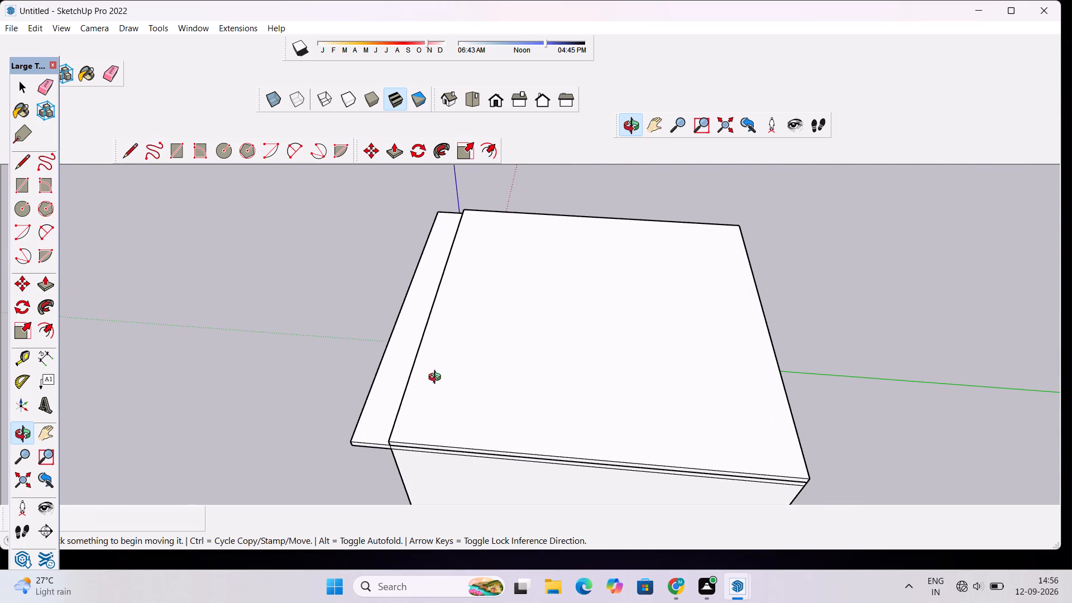
Explode the roof slab group so its geometry joins the walls beneath, and clear the selection.
left_click_drag(370, 394, 438, 359)
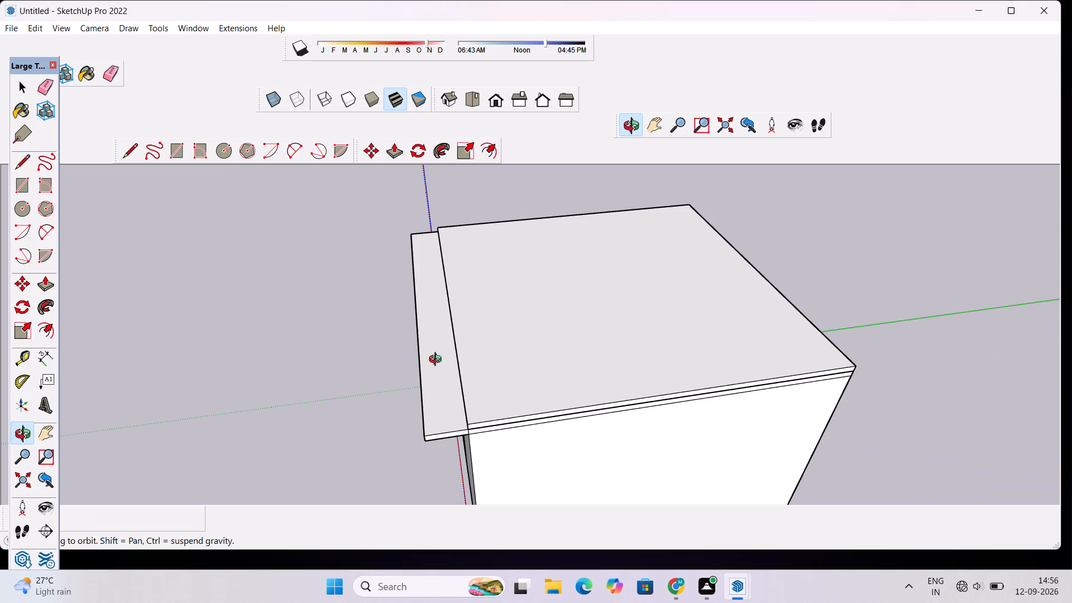
scroll(448, 320, "down", 1)
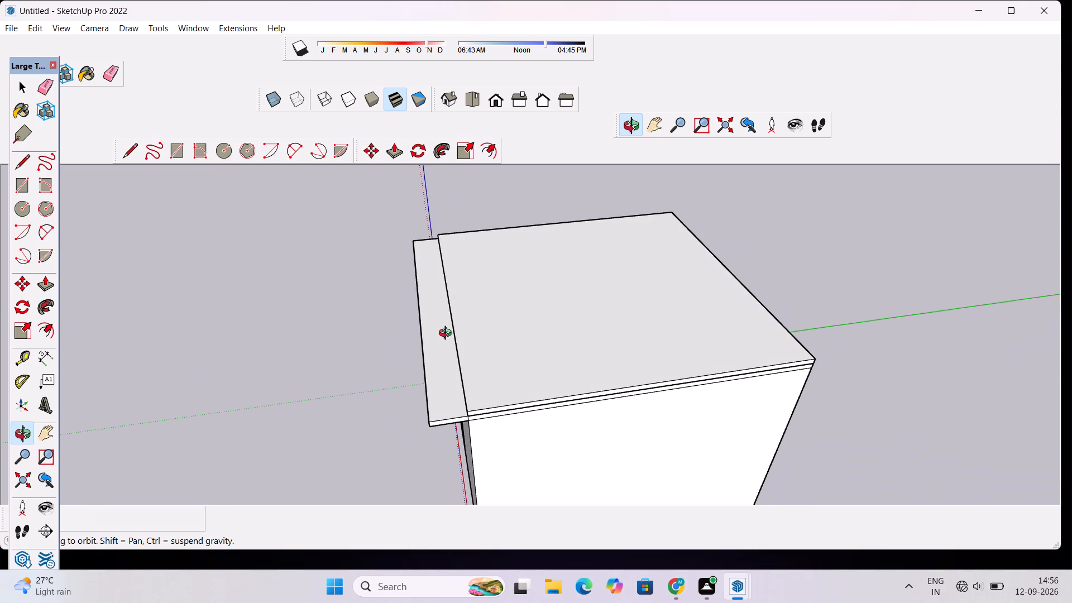
left_click_drag(677, 328, 645, 328)
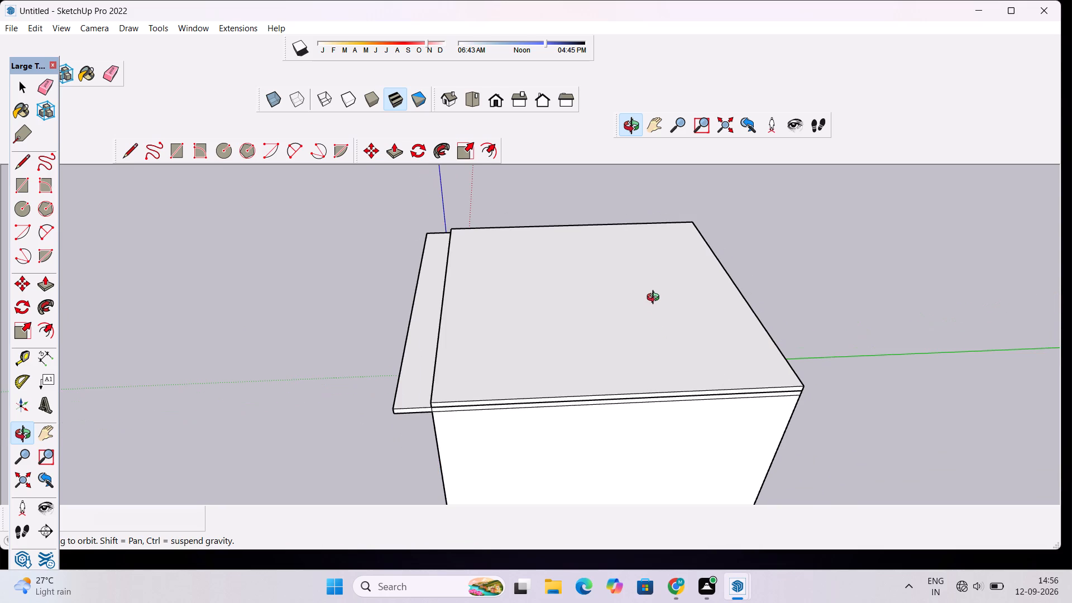
scroll(667, 305, "down", 1)
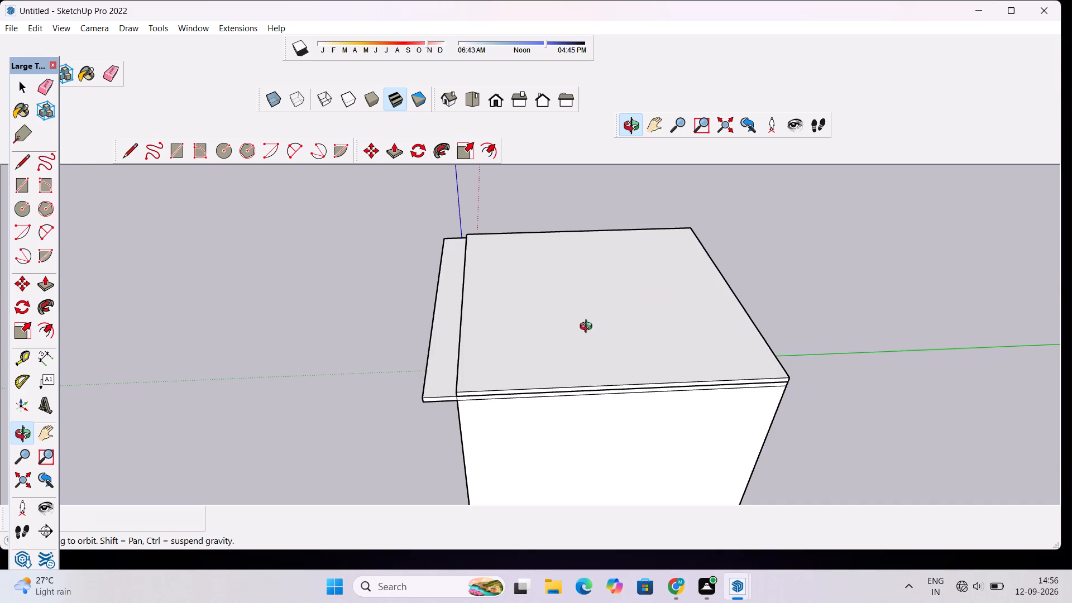
left_click_drag(588, 328, 819, 299)
scroll(582, 295, "up", 4)
left_click_drag(804, 374, 605, 338)
scroll(633, 358, "up", 1)
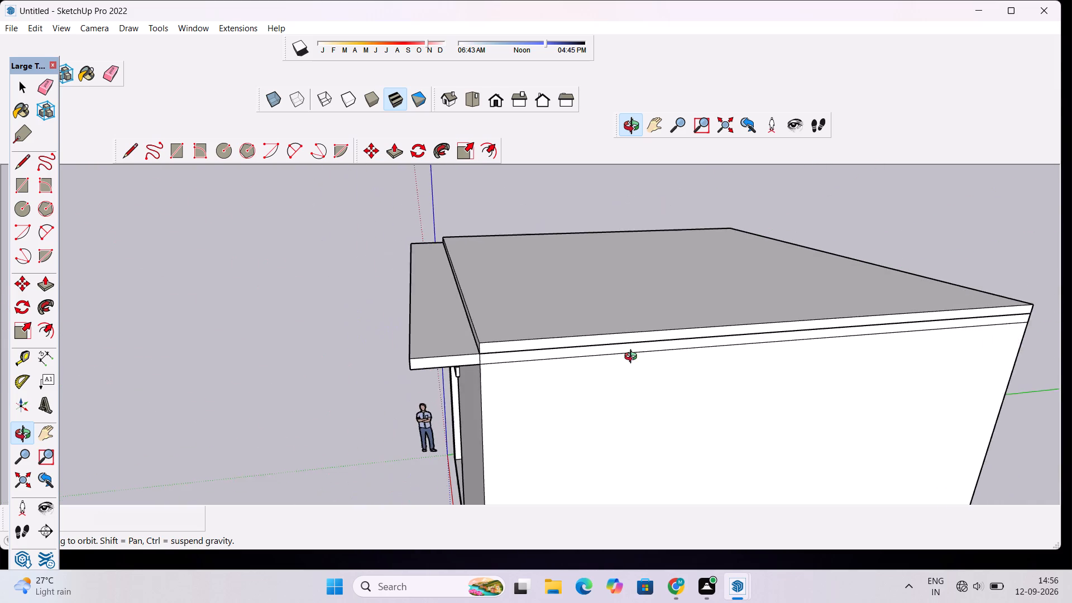
scroll(633, 358, "up", 1)
left_click_drag(625, 365, 628, 382)
scroll(628, 374, "up", 4)
left_click_drag(695, 393, 659, 333)
left_click_drag(659, 333, 678, 401)
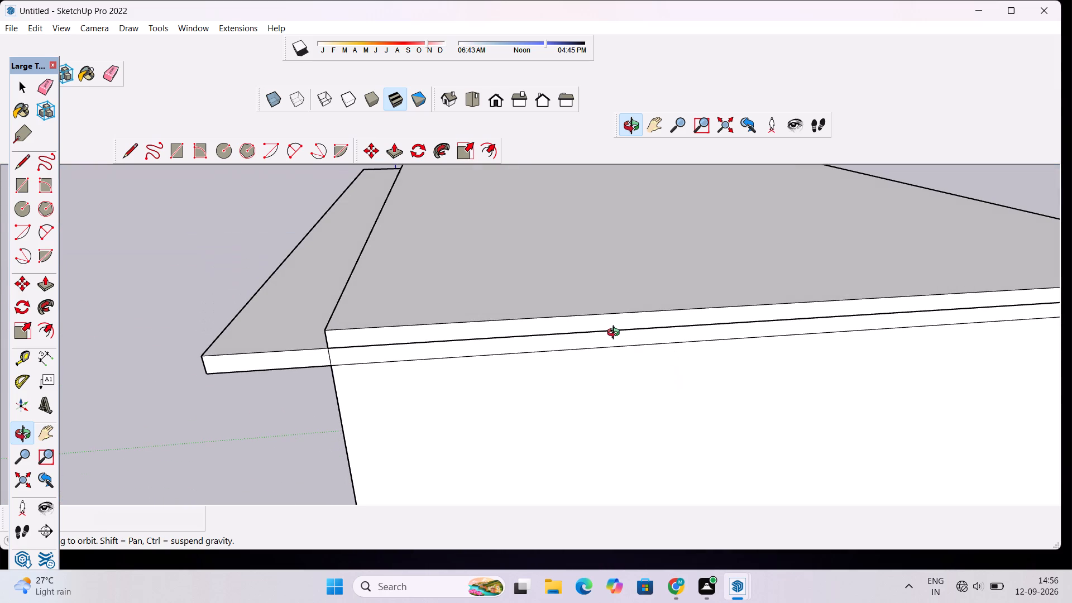
key("space")
left_click(593, 301)
right_click(593, 301)
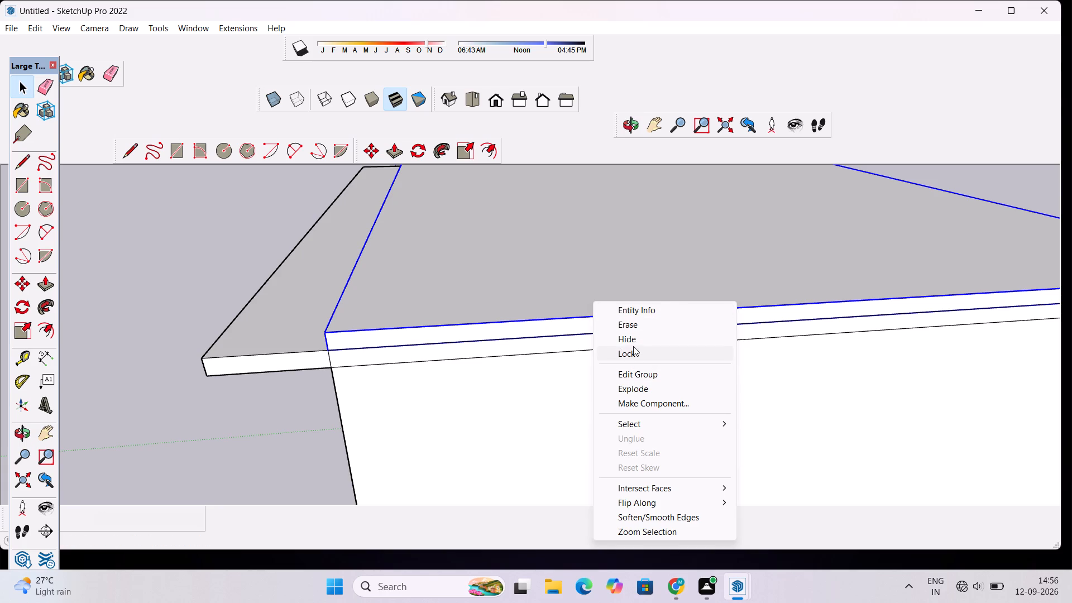
key("space")
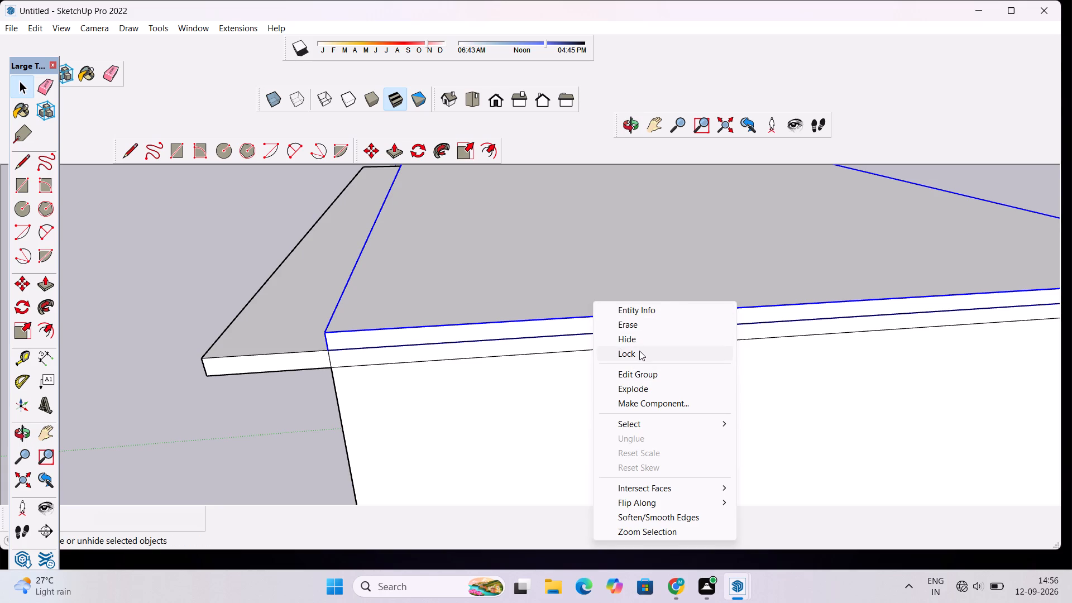
left_click(641, 388)
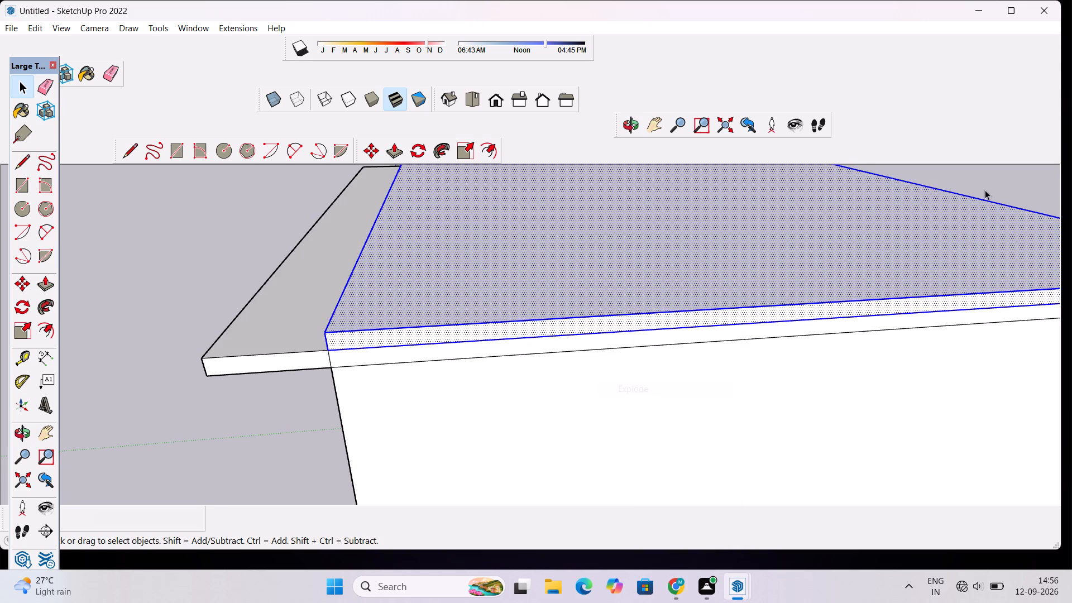
left_click(988, 187)
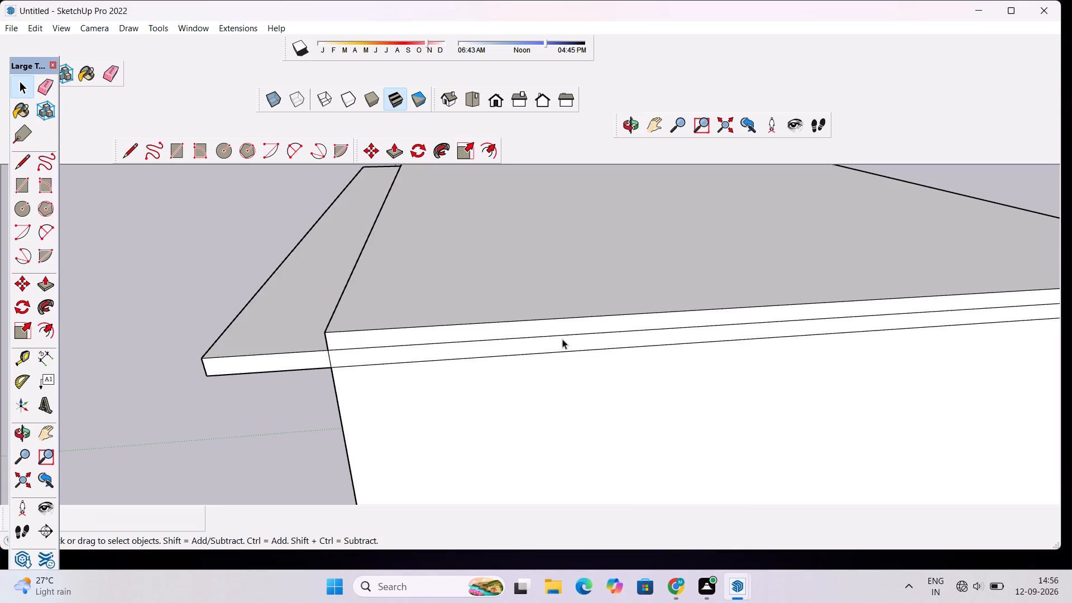
Erase the two horizontal seam lines below the roof slab's top edge on the plain side wall beside the overhang.
key("e")
left_click(558, 336)
left_click(564, 350)
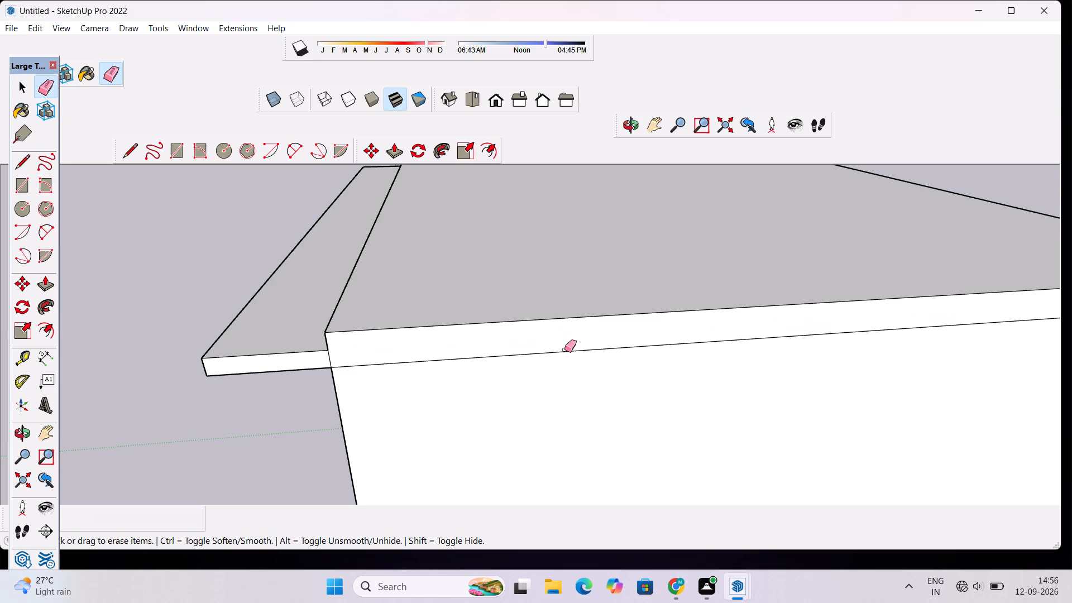
left_click(566, 352)
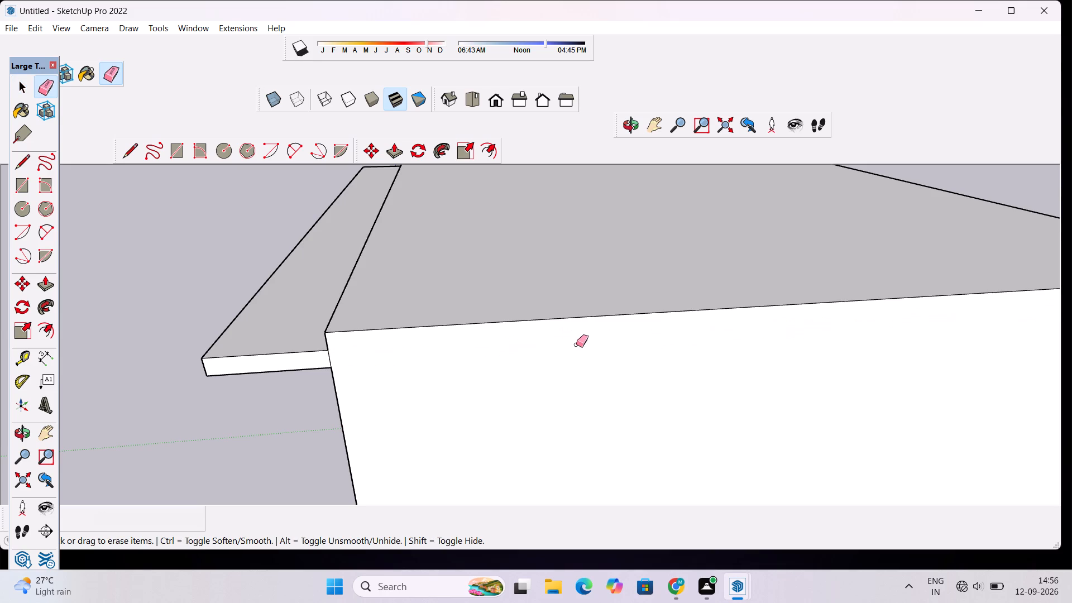
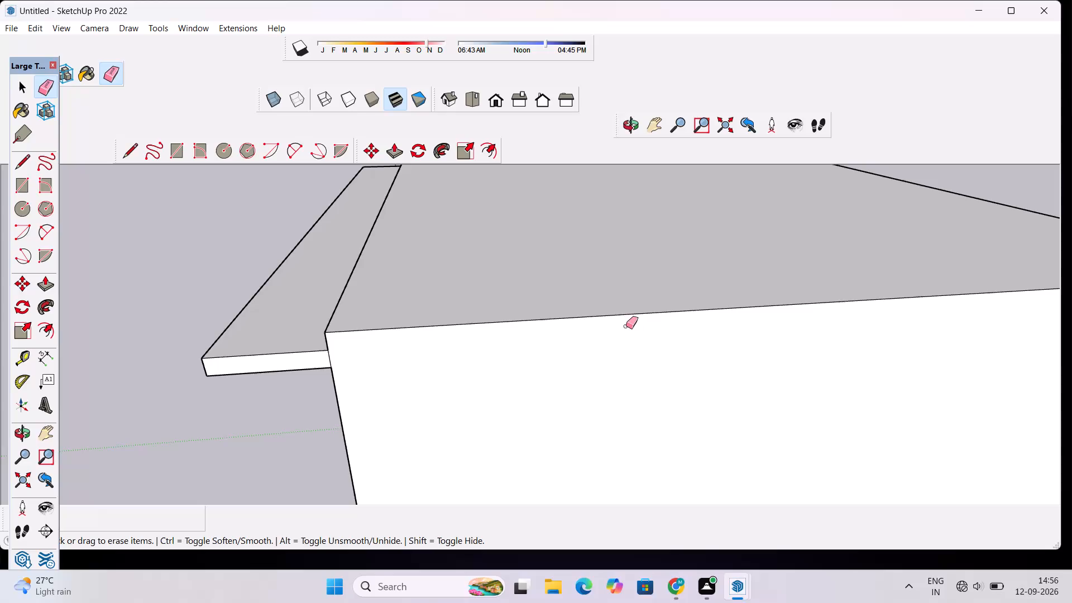
Push/Pull the roof slab's narrow front face outward 3', flush with the front edge of the overhang below.
scroll(669, 192, "down", 7)
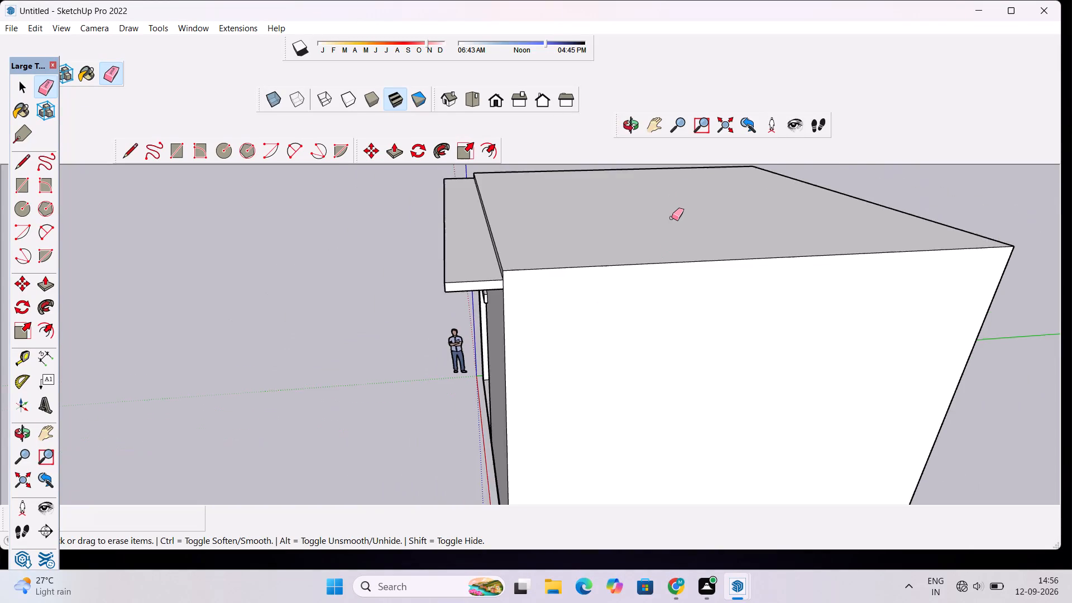
scroll(672, 218, "down", 2)
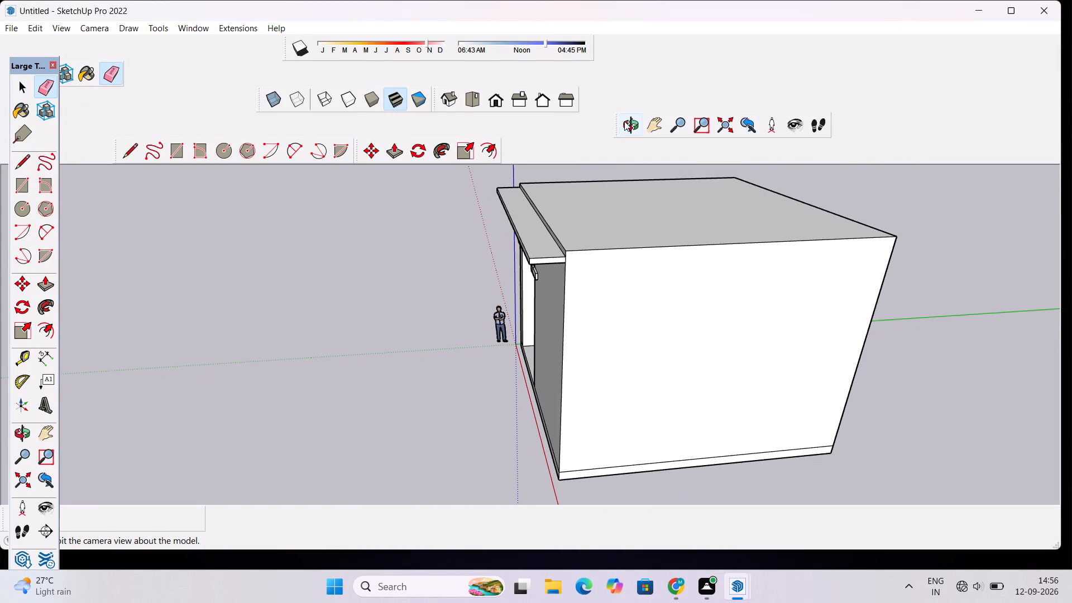
left_click(624, 121)
left_click_drag(518, 222, 668, 231)
scroll(599, 229, "up", 7)
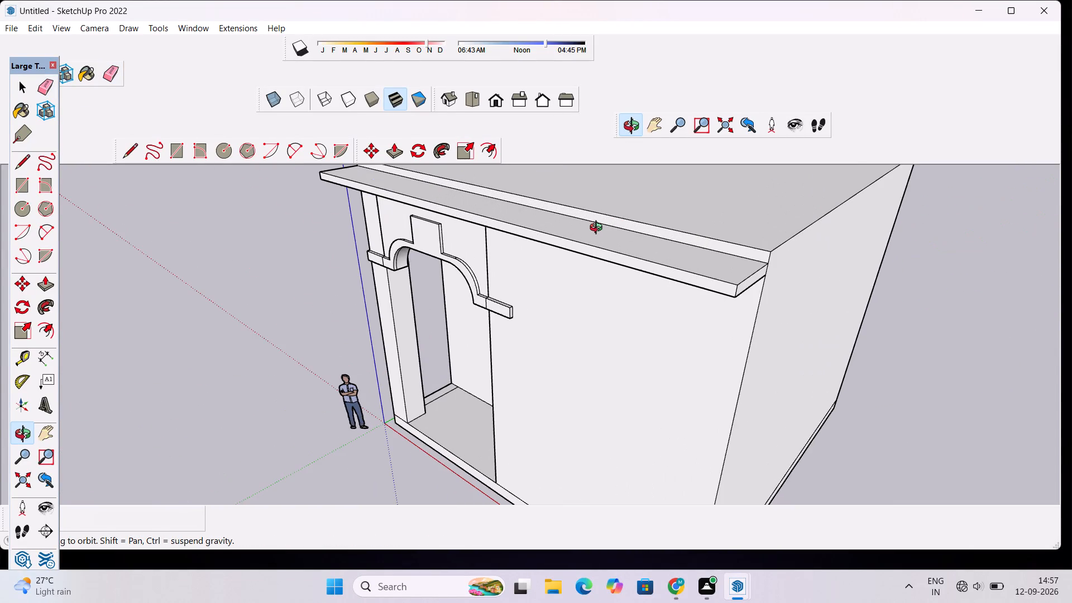
scroll(599, 229, "up", 1)
scroll(599, 229, "down", 2)
left_click_drag(599, 229, 619, 323, "shift")
scroll(615, 323, "up", 2, "shift")
left_click_drag(615, 323, 615, 332, "shift")
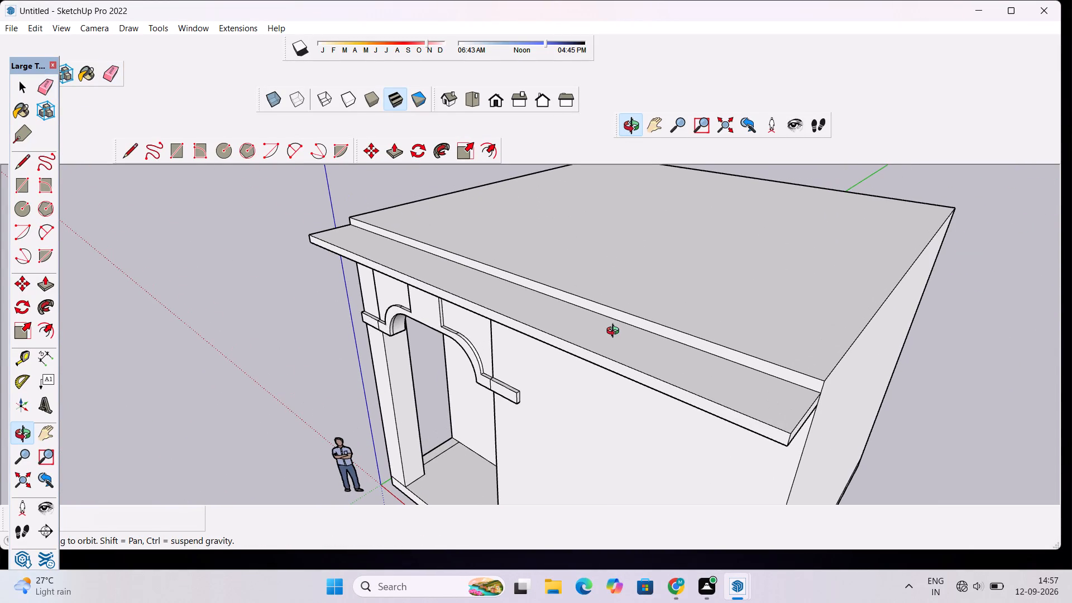
key("p")
left_click(640, 320)
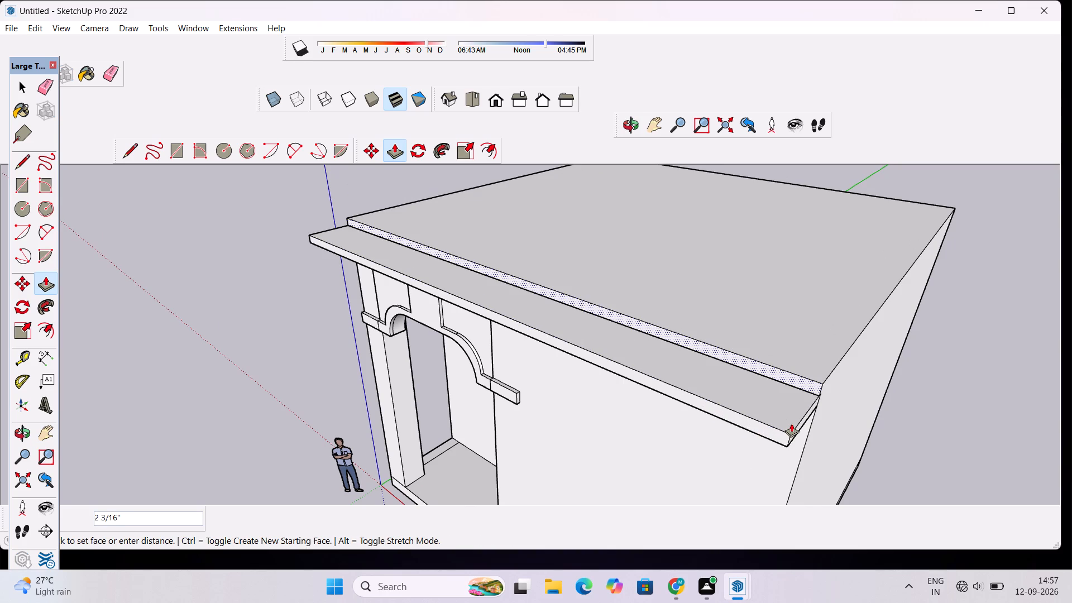
left_click(821, 398)
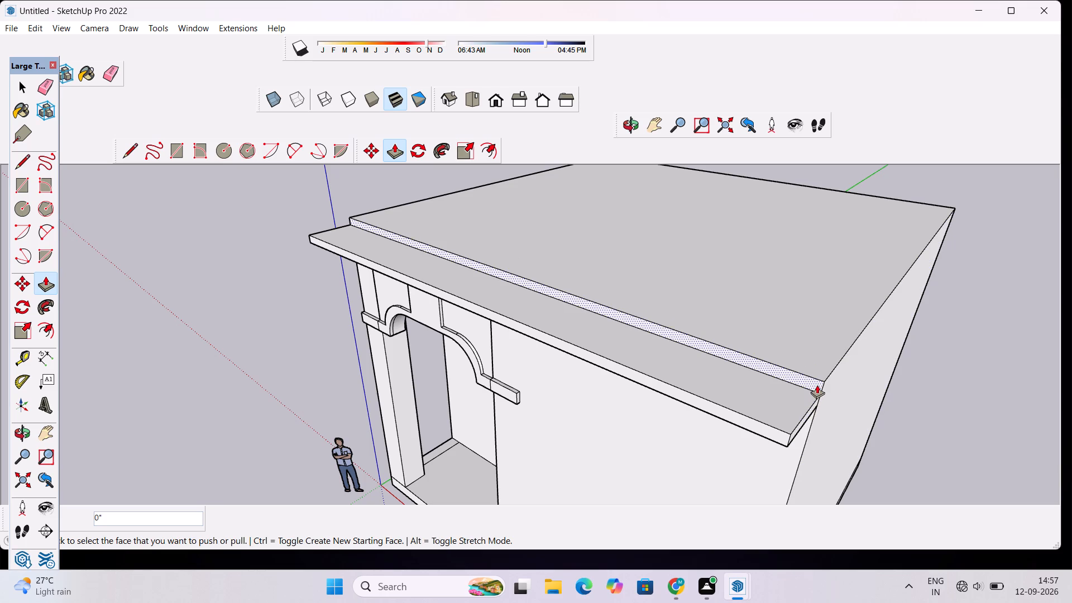
left_click(817, 385)
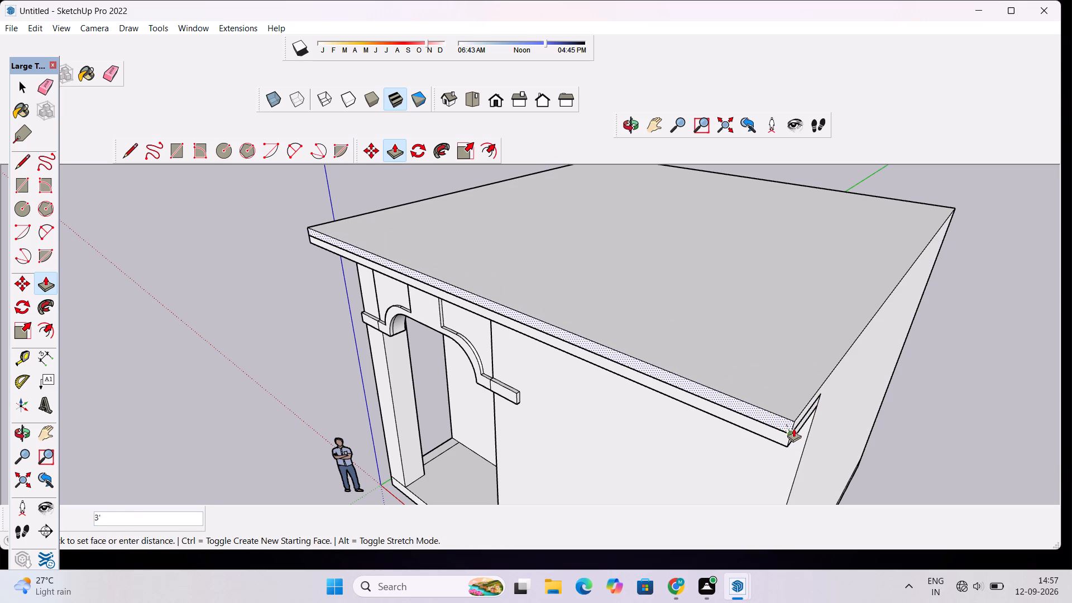
left_click(792, 431)
key("space")
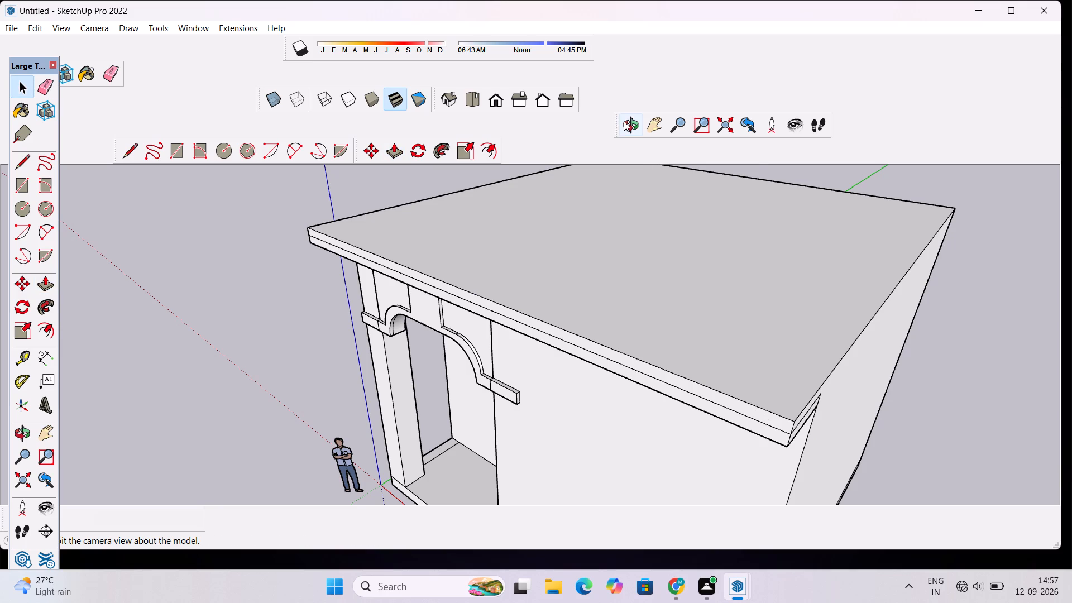
Erase the horizontal seam on the overhang's end and the short vertical line where it meets the plain side wall.
left_click(625, 126)
left_click_drag(804, 307, 655, 257)
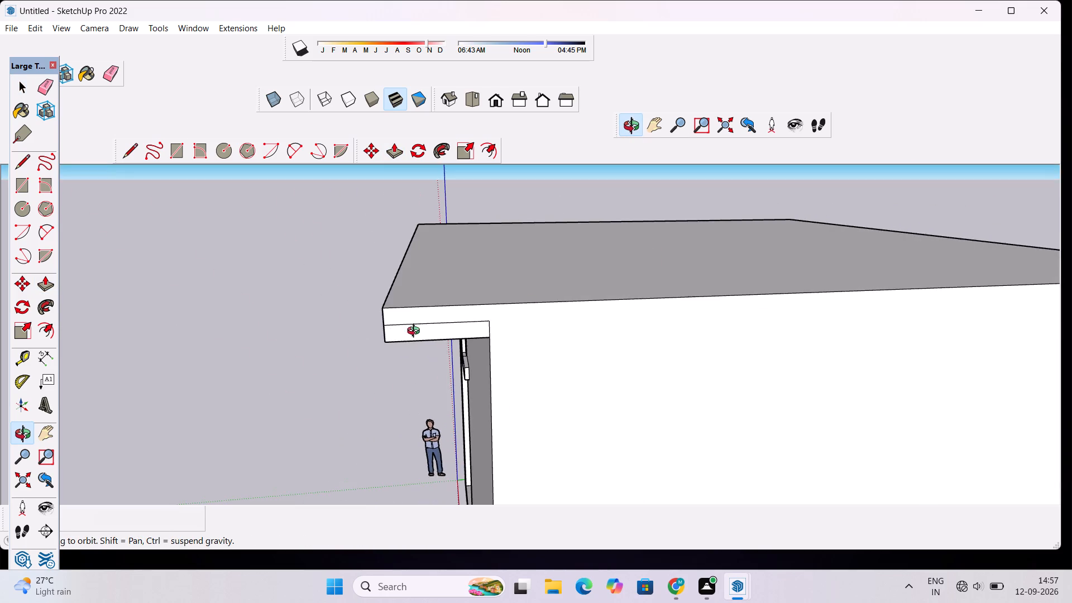
scroll(398, 339, "up", 2)
left_click(398, 339)
key("e")
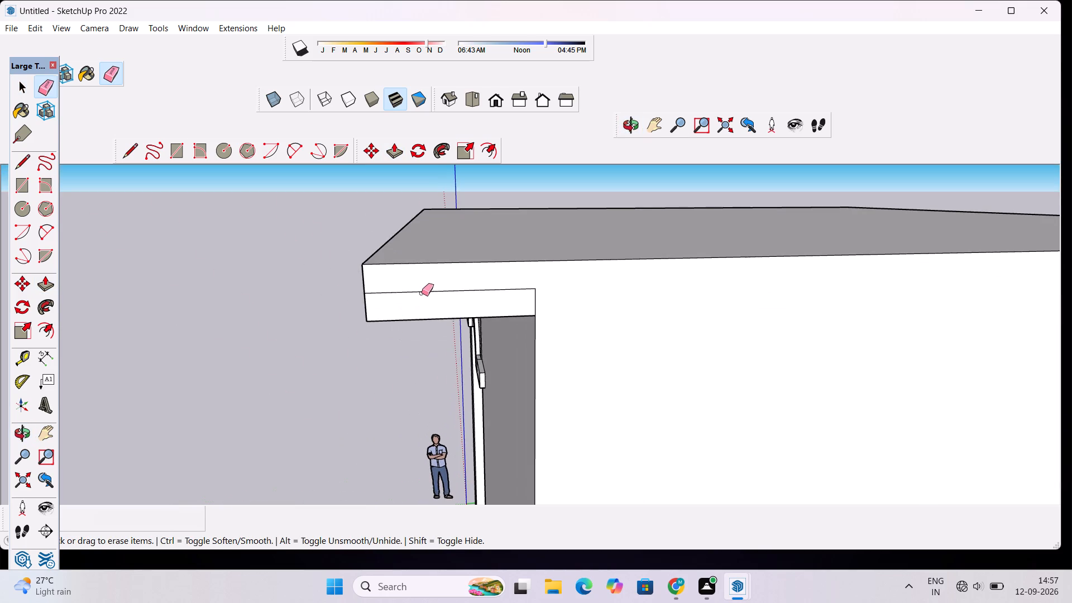
left_click(423, 293)
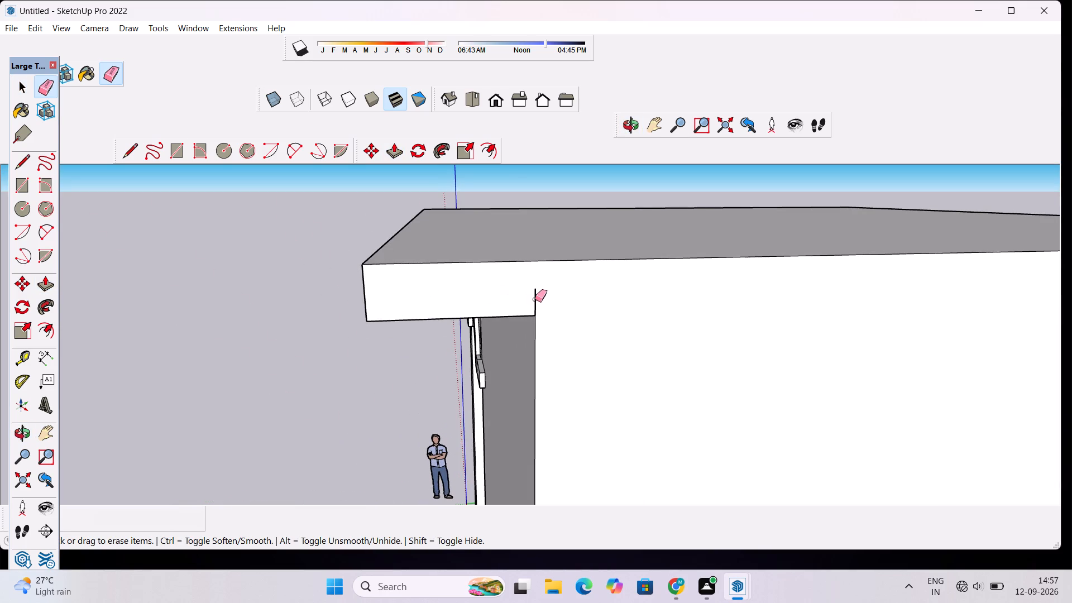
left_click(535, 299)
Erase the roof seam and the vertical lines above the door opening on the opposite side wall.
left_click(624, 127)
left_click_drag(359, 302, 554, 344)
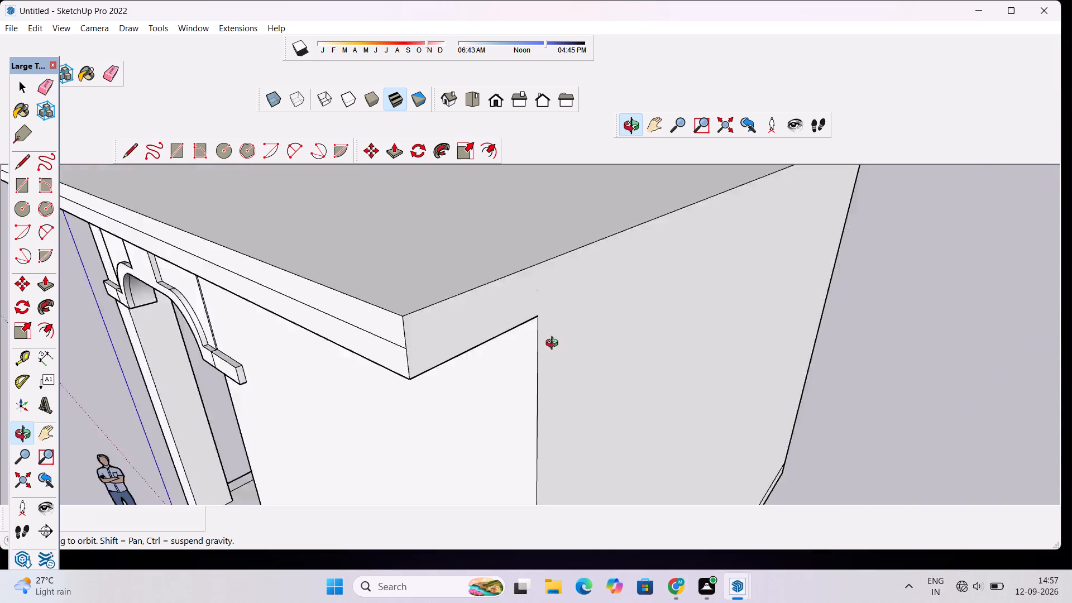
left_click_drag(554, 344, 803, 303)
scroll(803, 303, "down", 5)
scroll(716, 352, "down", 13)
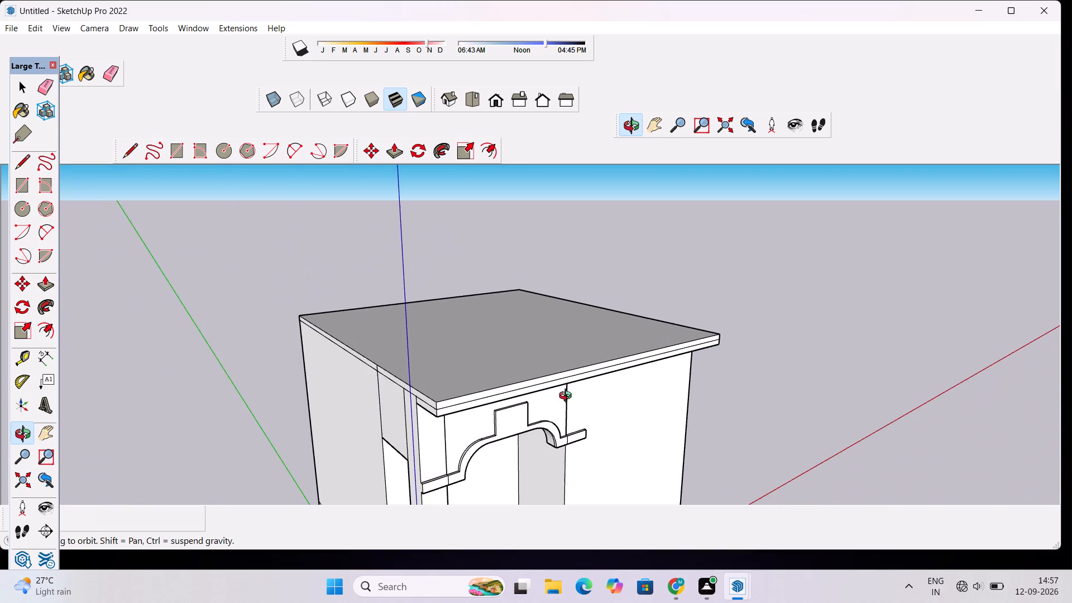
left_click_drag(367, 435, 466, 412)
scroll(485, 399, "up", 1)
scroll(485, 399, "down", 2)
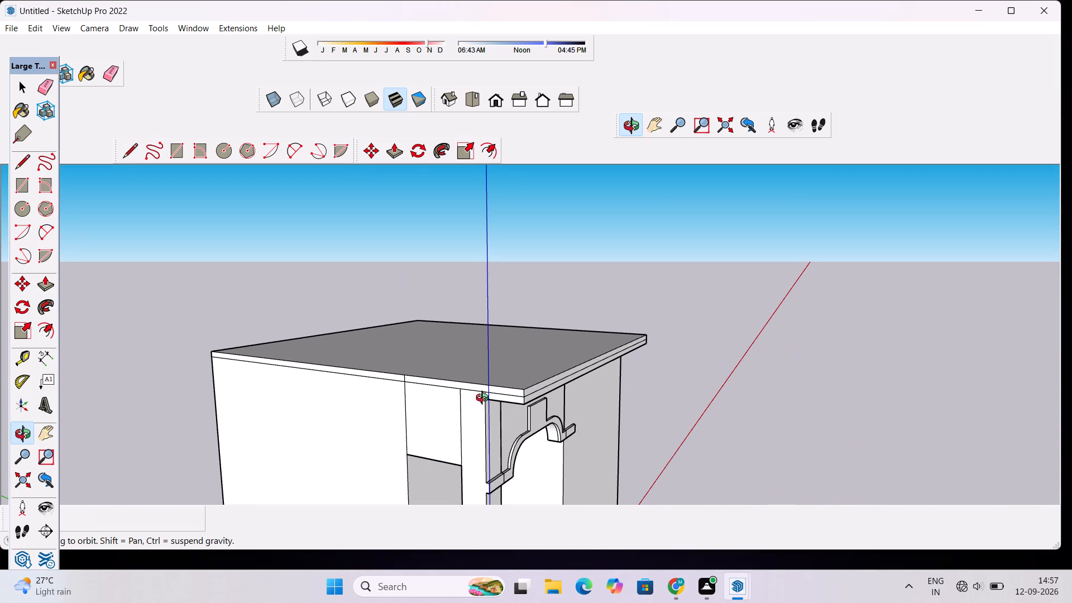
key("e")
left_click(457, 387)
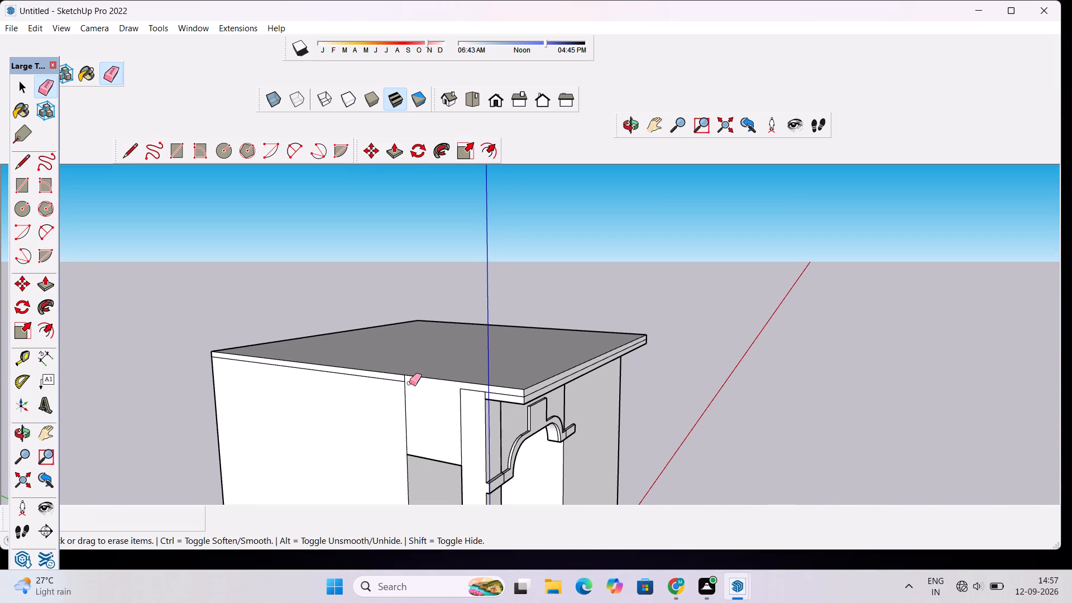
left_click(407, 381)
left_click(403, 381)
left_click(404, 386)
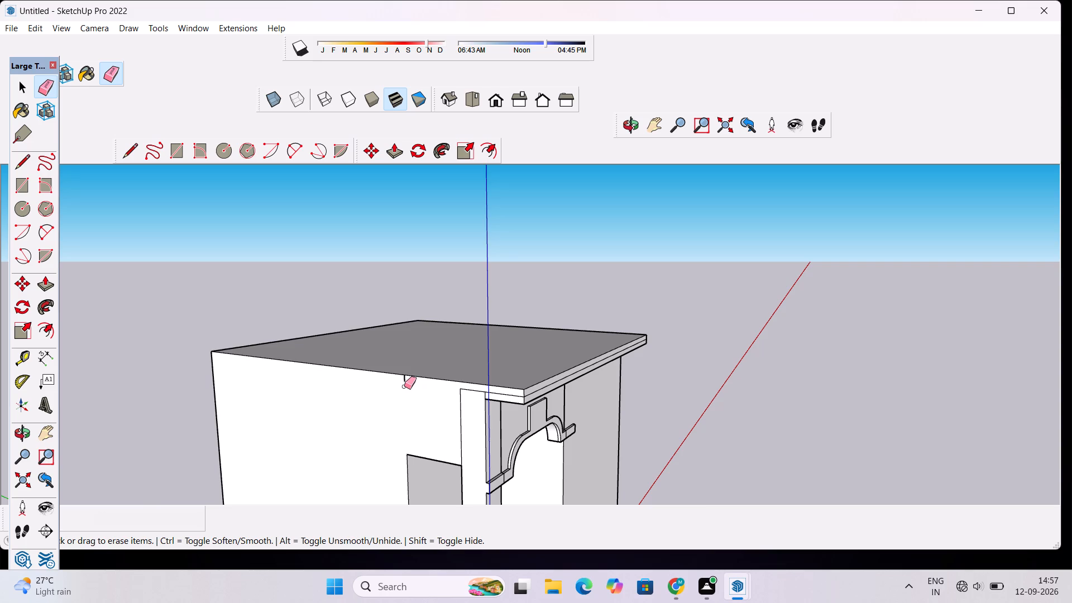
scroll(404, 382, "up", 4)
left_click(405, 375)
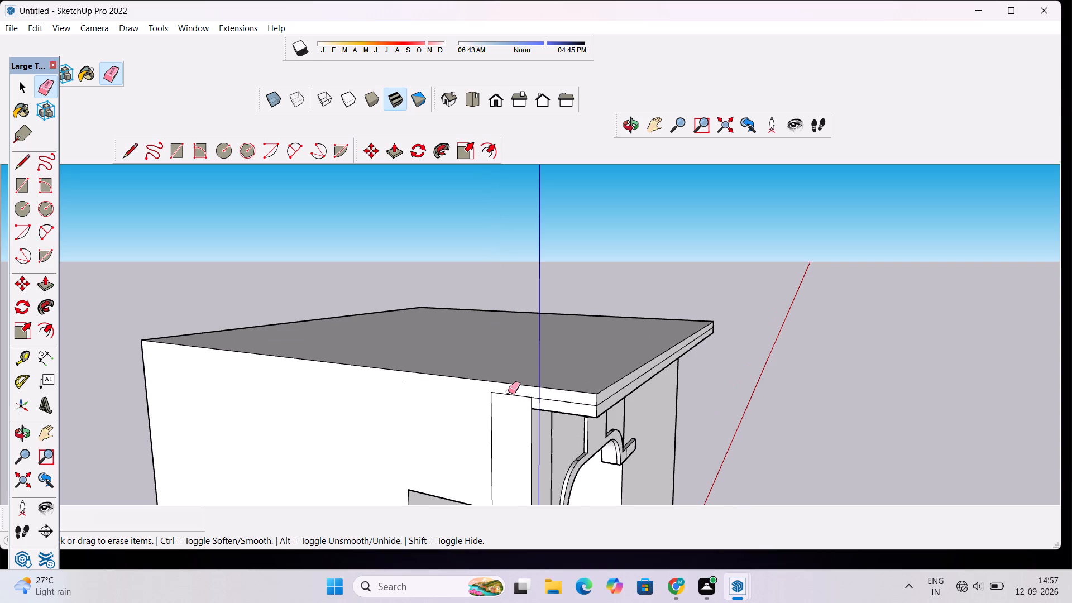
left_click_drag(508, 391, 477, 437)
Erase the seams on the overhang's end and front edge, plus the short vertical line at the wall corner.
left_click(554, 401)
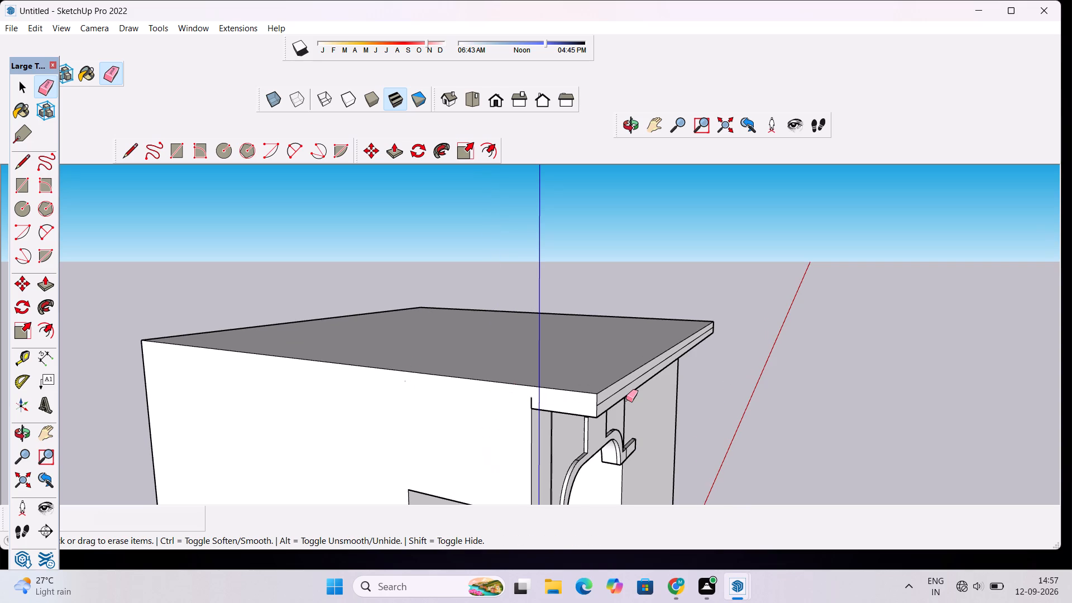
left_click(616, 394)
left_click(531, 403)
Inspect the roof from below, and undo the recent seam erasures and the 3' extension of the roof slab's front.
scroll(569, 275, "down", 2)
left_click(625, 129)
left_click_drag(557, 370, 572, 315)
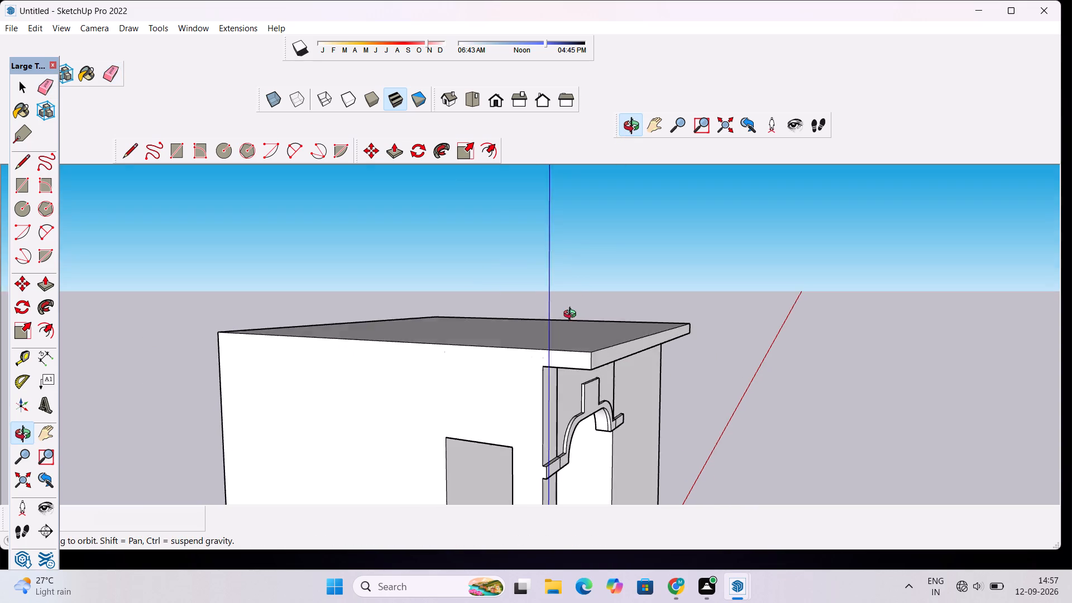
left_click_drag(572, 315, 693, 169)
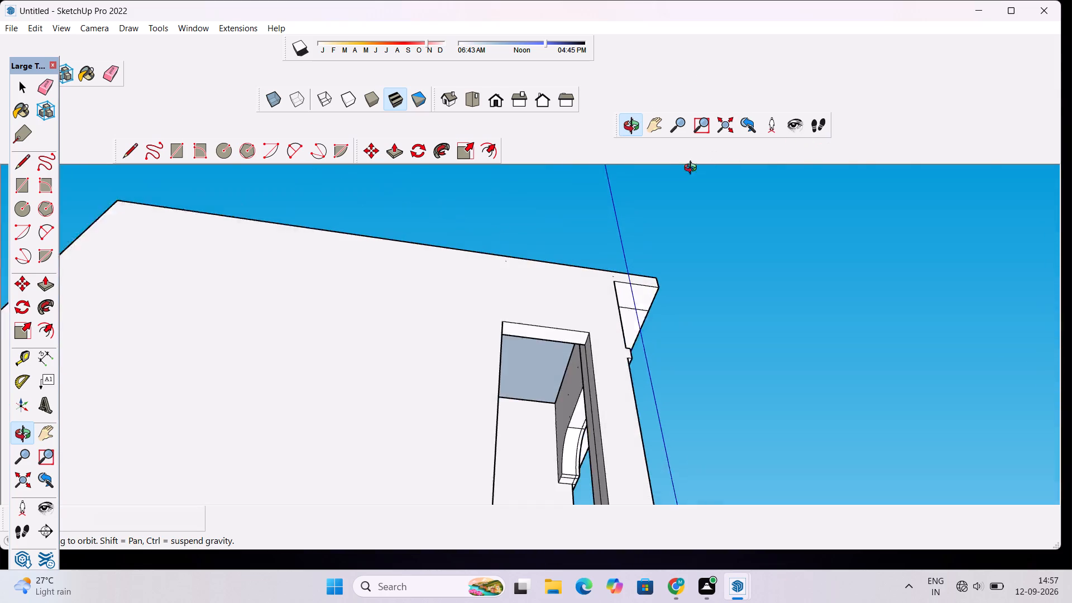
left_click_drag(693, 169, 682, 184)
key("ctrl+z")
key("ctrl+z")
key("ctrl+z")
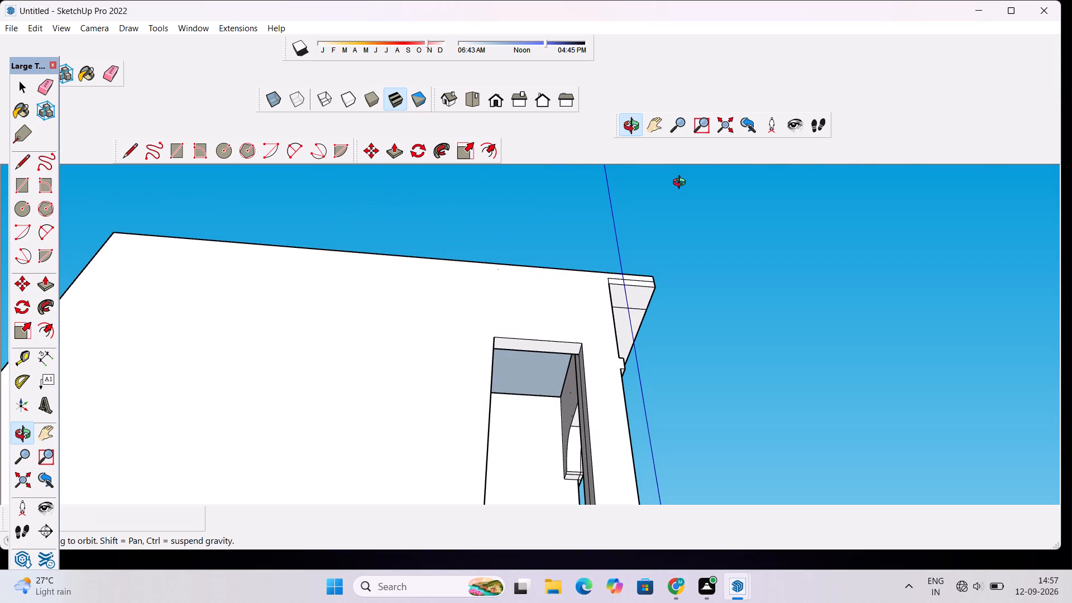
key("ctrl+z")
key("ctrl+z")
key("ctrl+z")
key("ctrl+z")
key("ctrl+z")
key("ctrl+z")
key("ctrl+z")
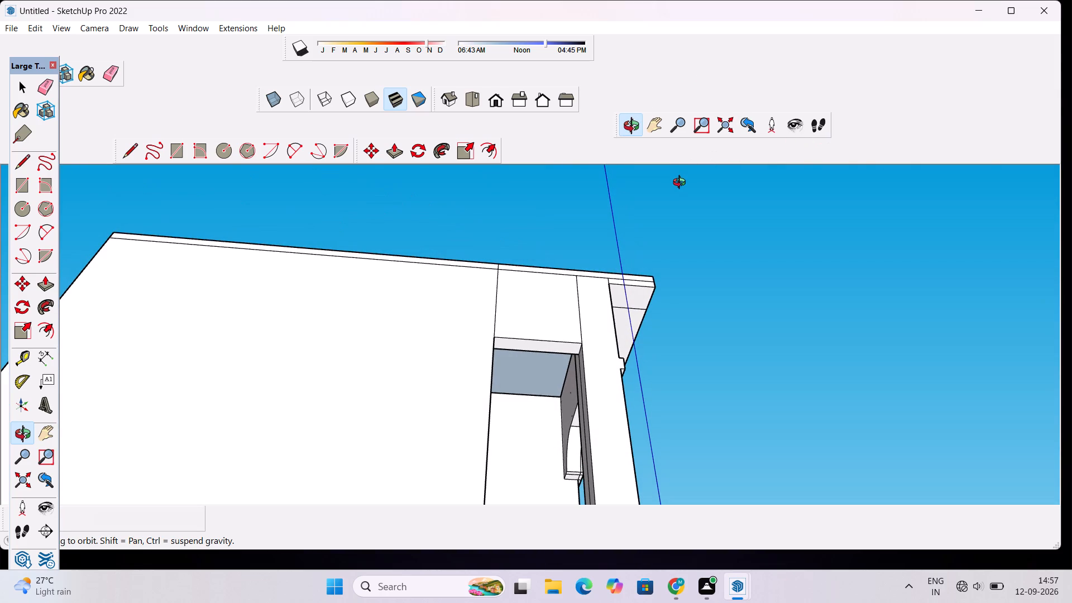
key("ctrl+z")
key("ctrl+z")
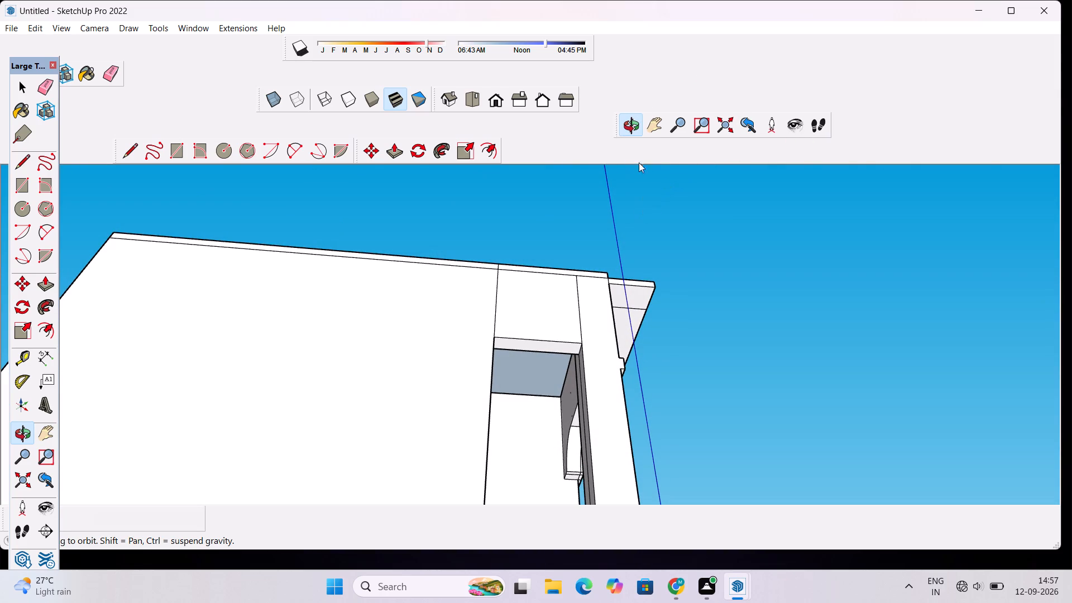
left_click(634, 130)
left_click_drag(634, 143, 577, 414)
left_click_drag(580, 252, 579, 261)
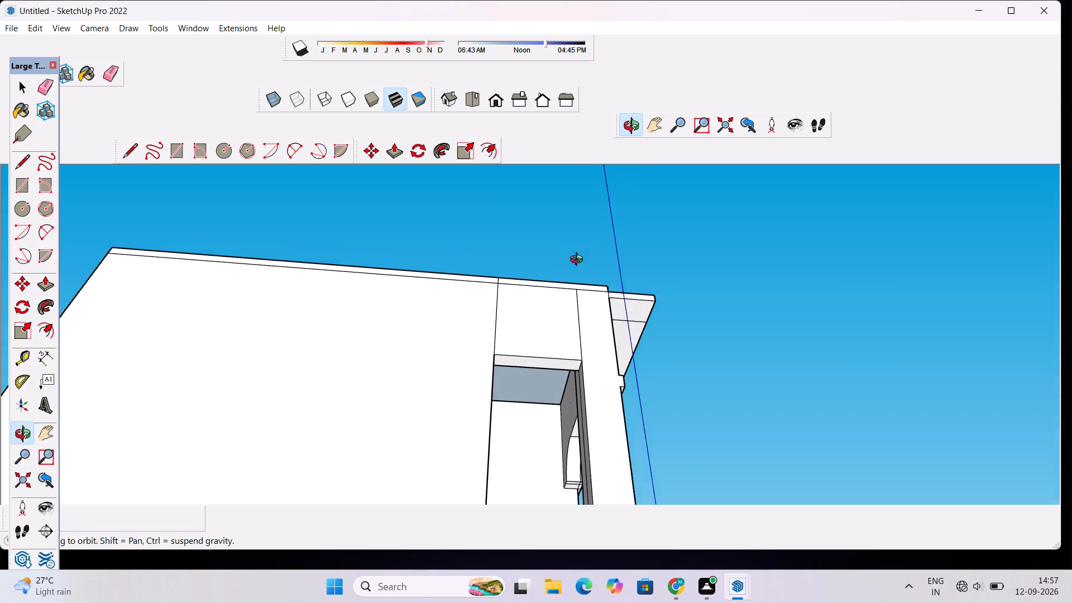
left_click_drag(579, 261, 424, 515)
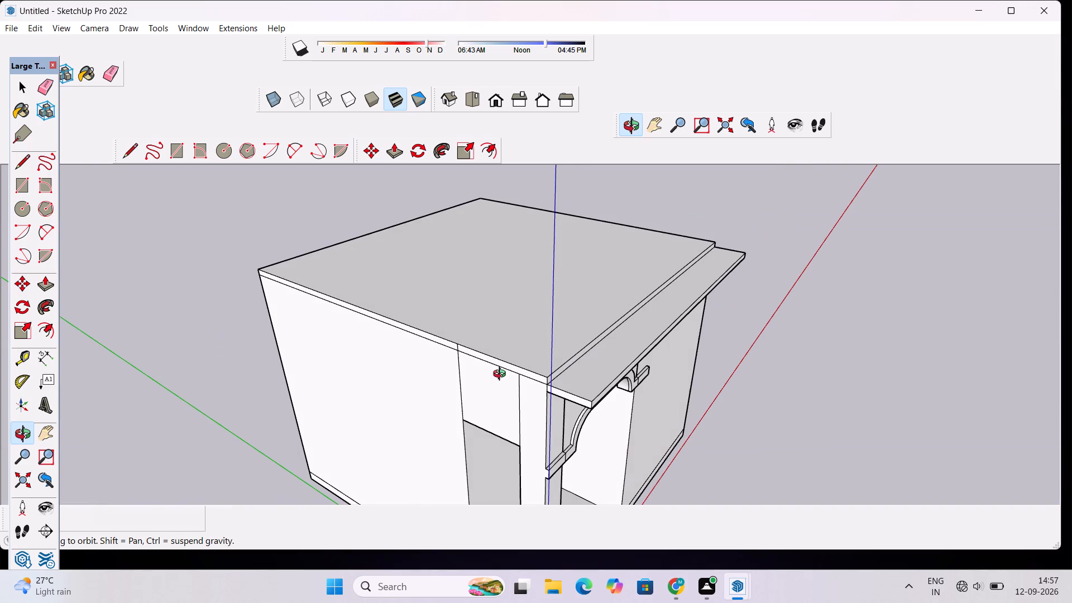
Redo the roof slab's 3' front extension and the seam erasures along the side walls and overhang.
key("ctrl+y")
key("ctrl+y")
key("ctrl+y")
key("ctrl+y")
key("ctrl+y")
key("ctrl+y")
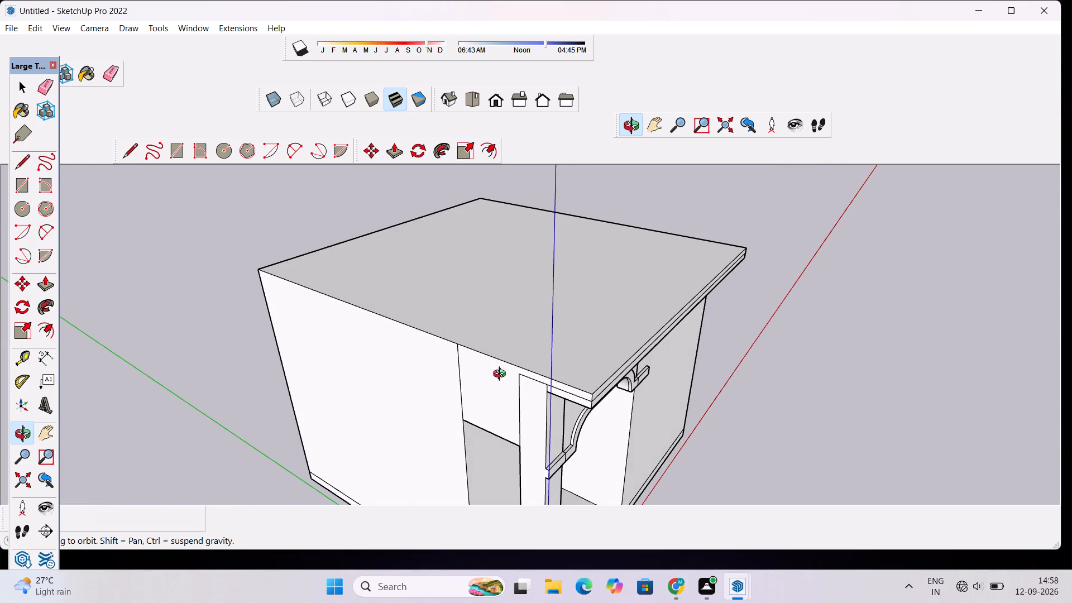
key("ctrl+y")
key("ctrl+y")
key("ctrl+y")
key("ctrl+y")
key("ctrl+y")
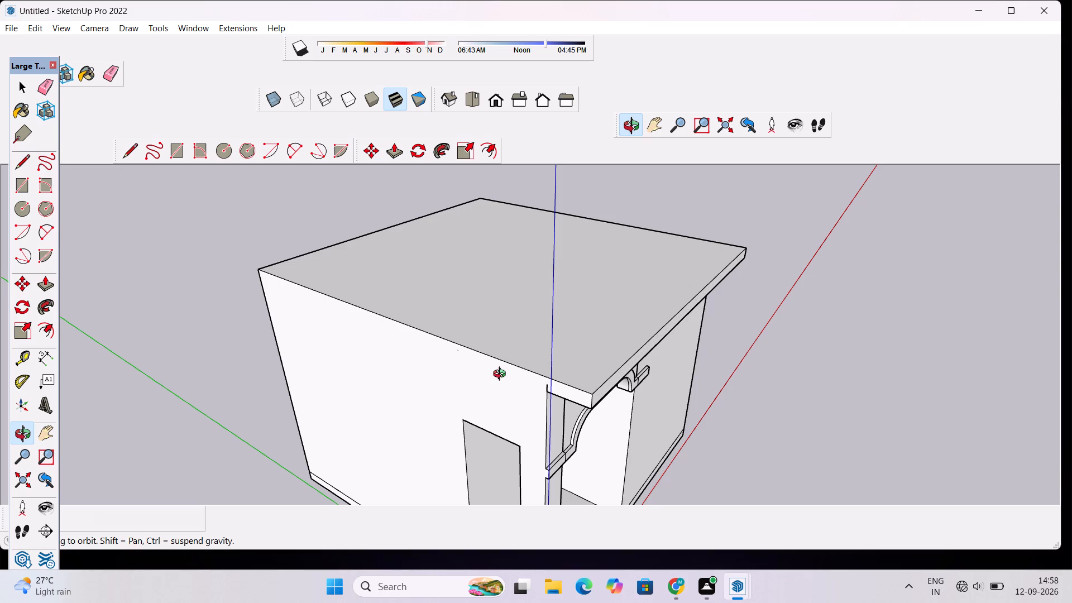
Push/Pull the blue ceiling face inside the building, visible through the side door opening, by 0.5".
scroll(502, 378, "down", 3)
left_click_drag(459, 463, 486, 412)
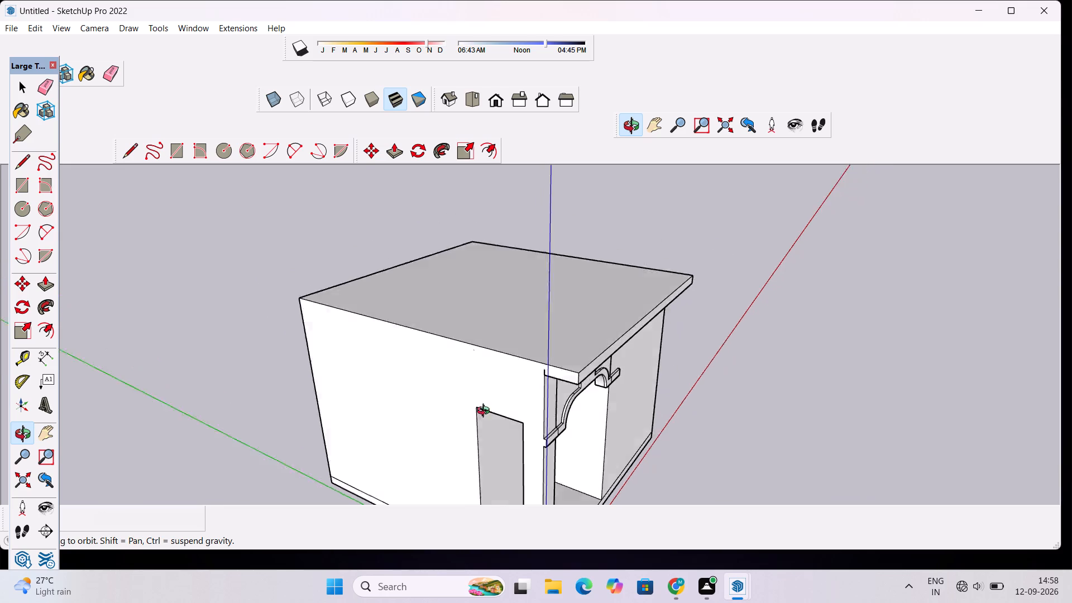
left_click_drag(486, 412, 615, 162)
scroll(581, 274, "up", 10)
left_click_drag(566, 350, 544, 277)
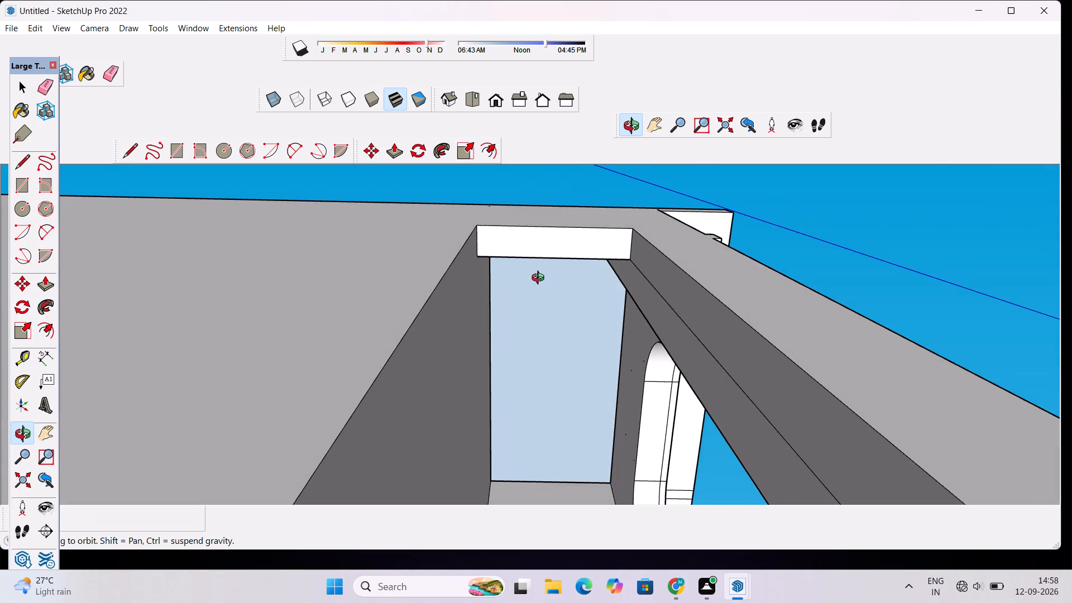
scroll(540, 279, "up", 7)
left_click_drag(538, 277, 552, 255)
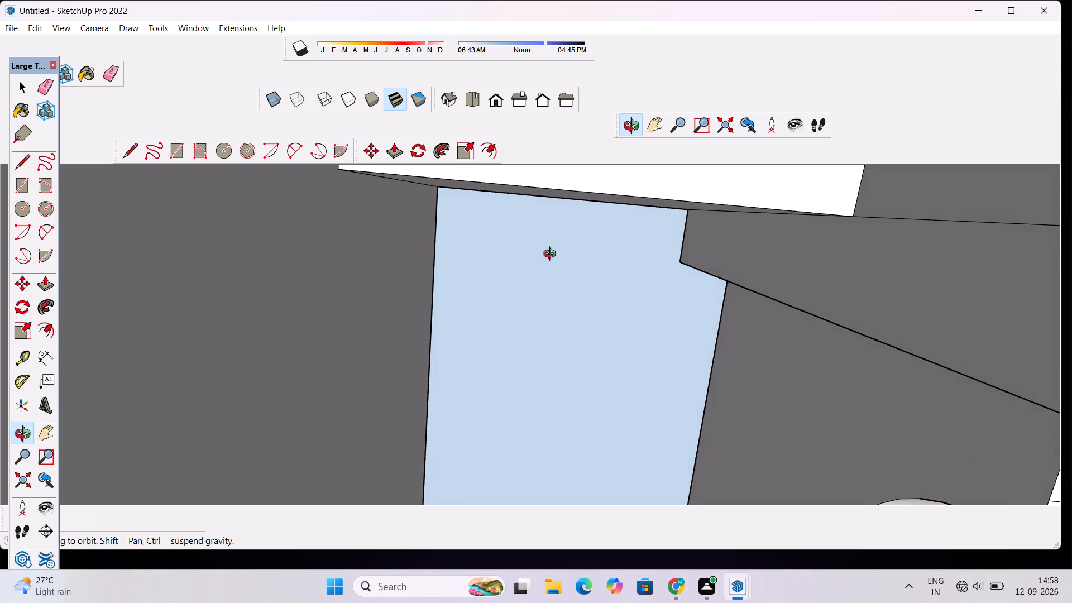
key("space")
left_click(554, 257)
key("p")
left_click(554, 257)
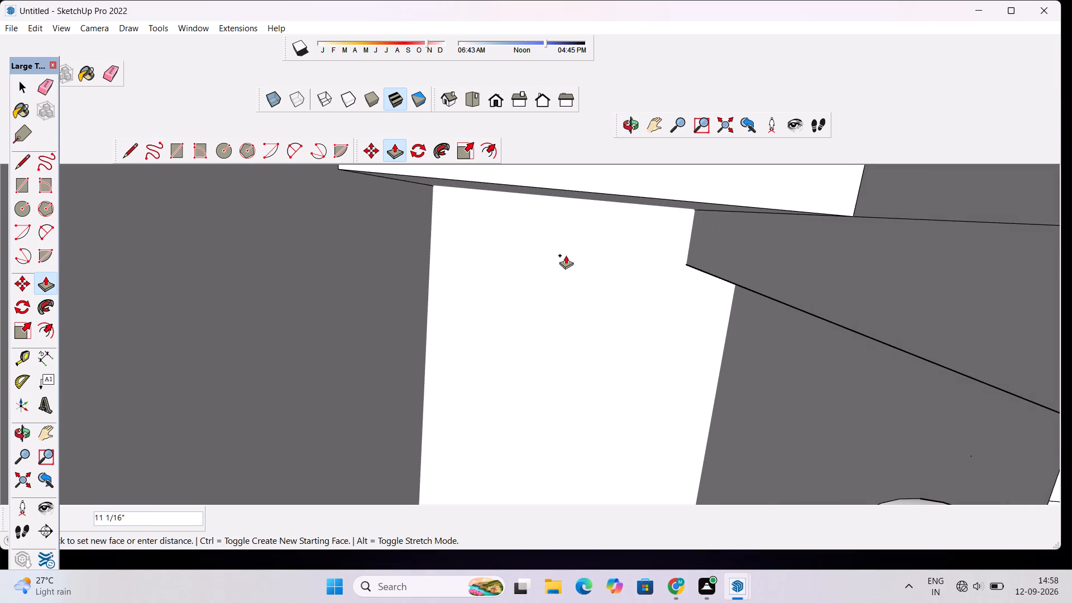
type("0.5\"")
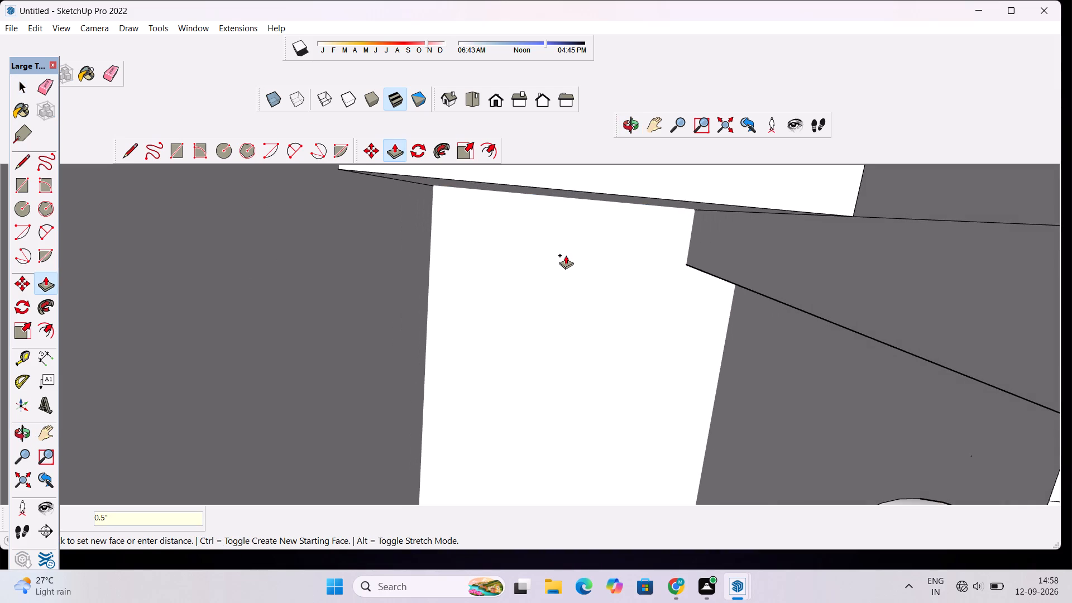
key("Return")
scroll(566, 255, "down", 6)
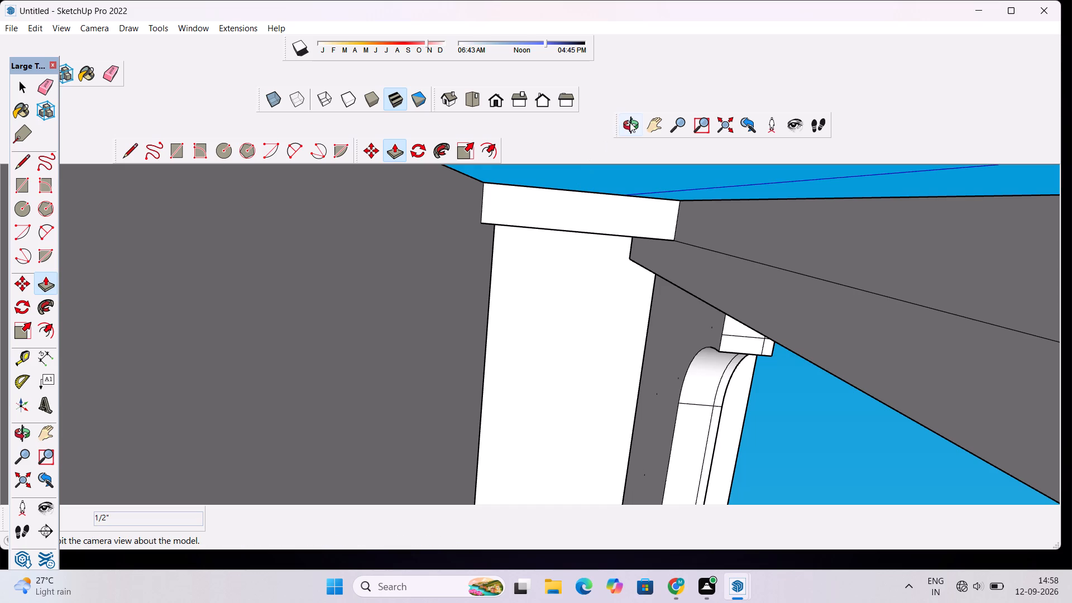
left_click(630, 122)
left_click_drag(620, 180, 460, 274)
scroll(457, 275, "down", 6)
left_click_drag(536, 246, 468, 213)
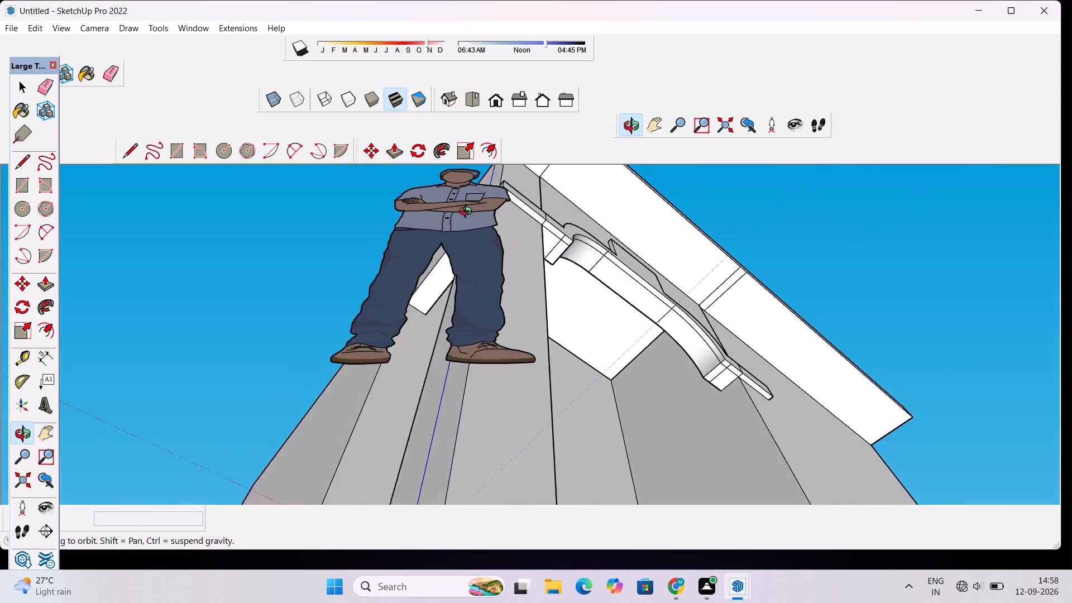
Inspect the roof slab and front overhang from below and above, and clear the selection.
left_click_drag(468, 213, 358, 353)
scroll(470, 265, "down", 5)
left_click_drag(666, 234, 613, 372)
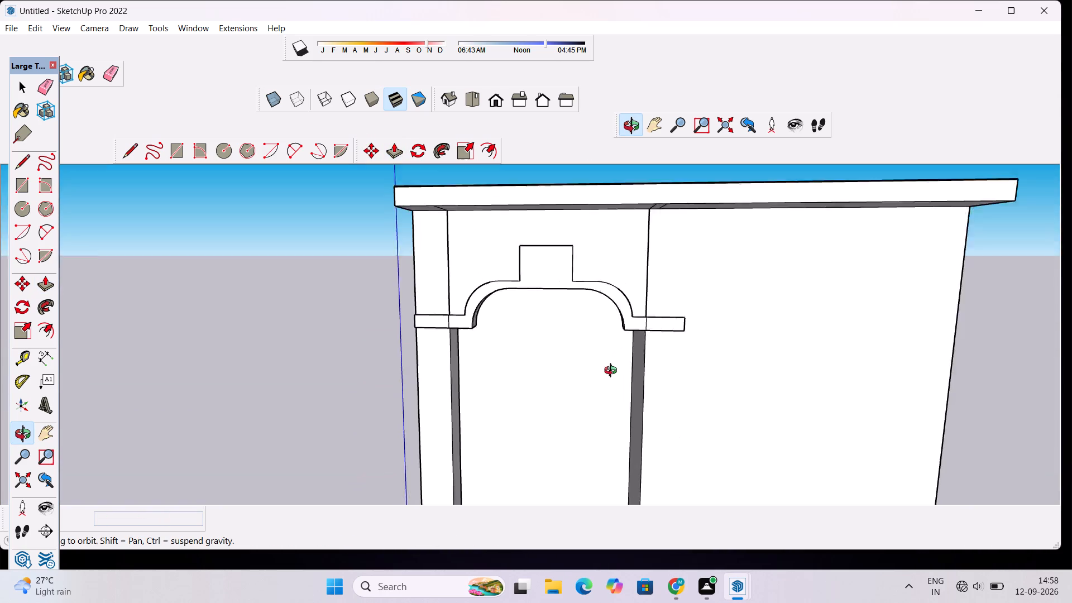
left_click_drag(613, 372, 612, 374)
scroll(603, 363, "down", 5)
left_click_drag(601, 270, 604, 435)
scroll(578, 381, "up", 3)
key("space")
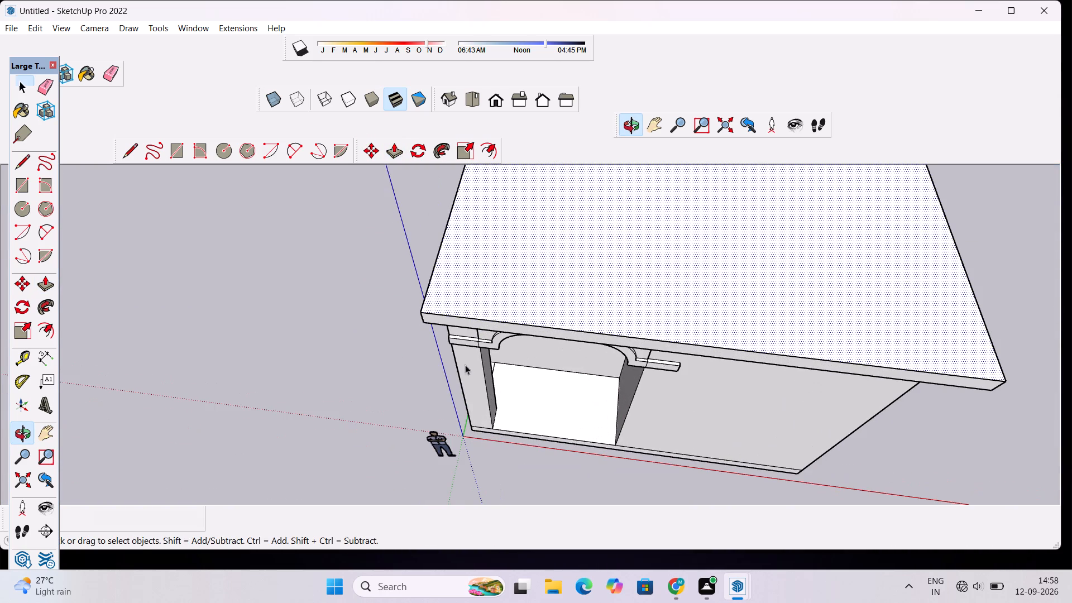
left_click(339, 328)
scroll(478, 315, "down", 4)
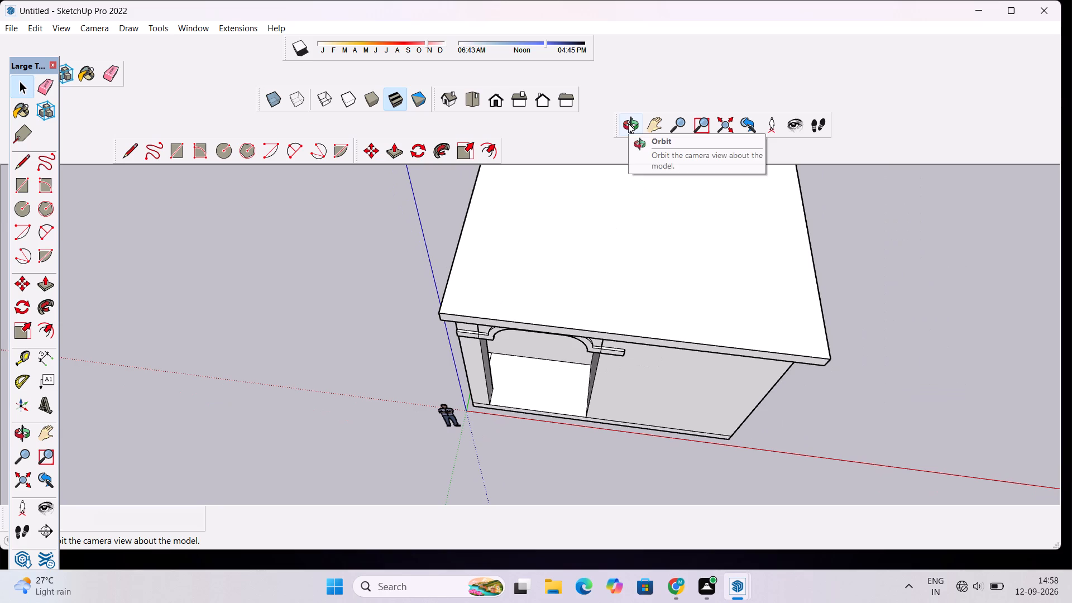
Erase the short seams across the front face and top ledge of the arch band's end nearest the side door.
left_click(628, 124)
left_click_drag(525, 359, 935, 213)
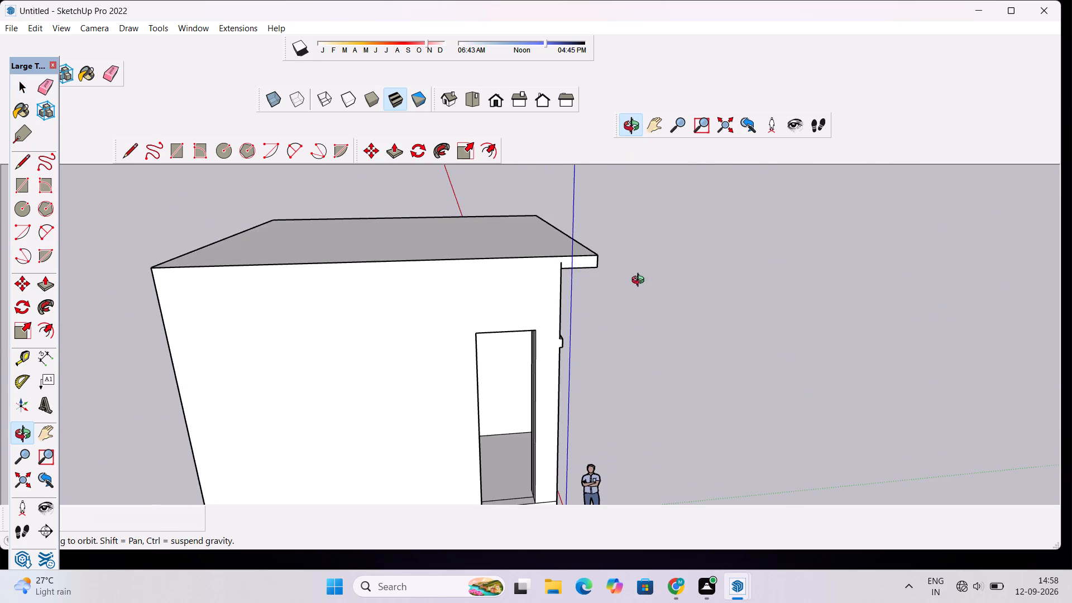
scroll(627, 290, "down", 5)
scroll(626, 290, "up", 4)
left_click_drag(601, 334, 497, 328)
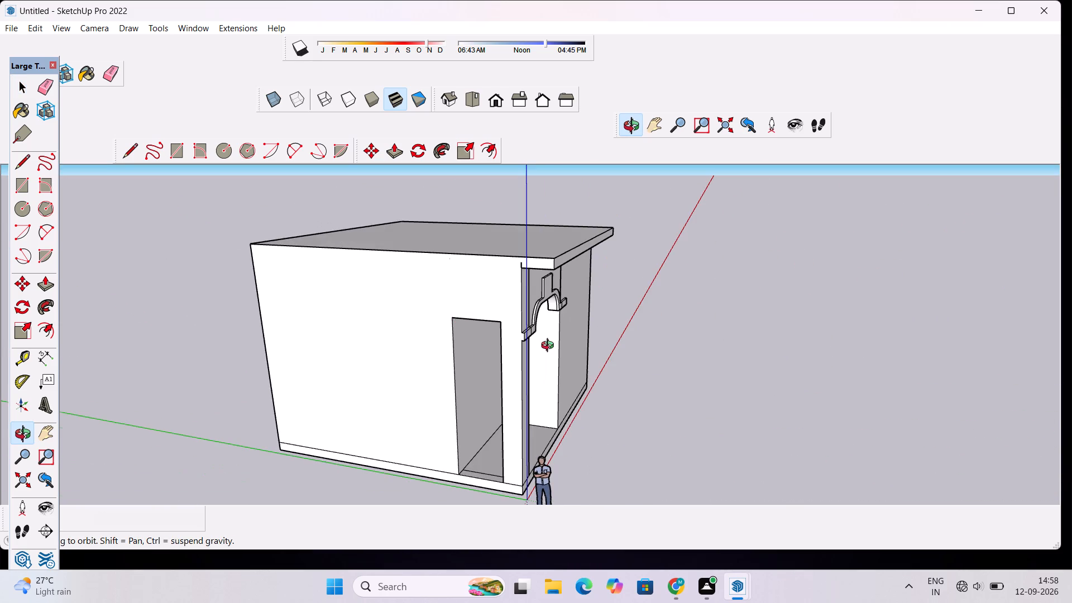
scroll(550, 347, "up", 6)
left_click_drag(671, 319, 577, 341)
scroll(478, 347, "up", 4)
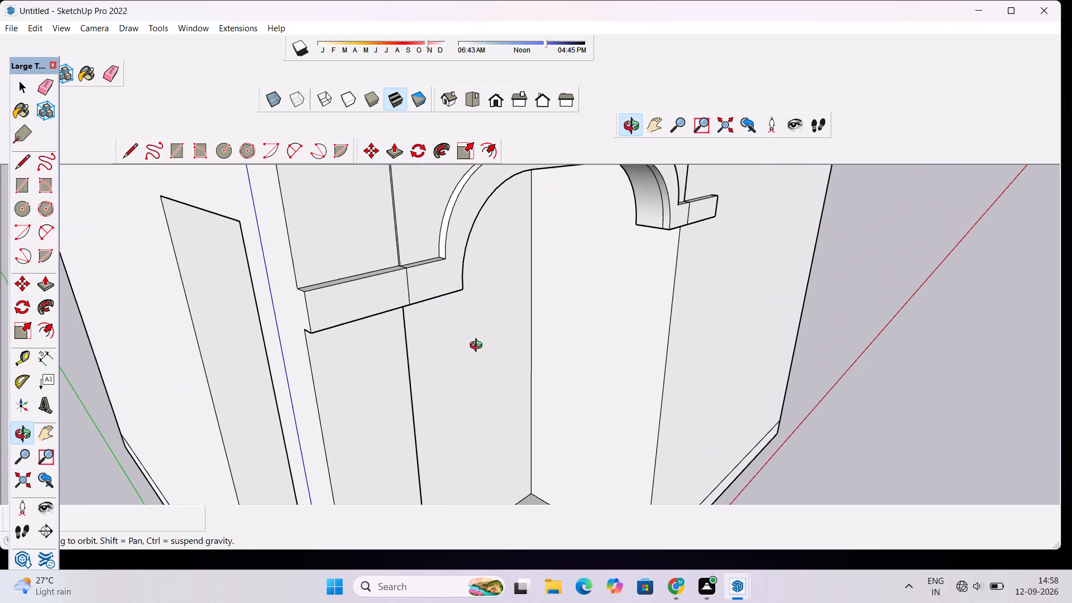
key("e")
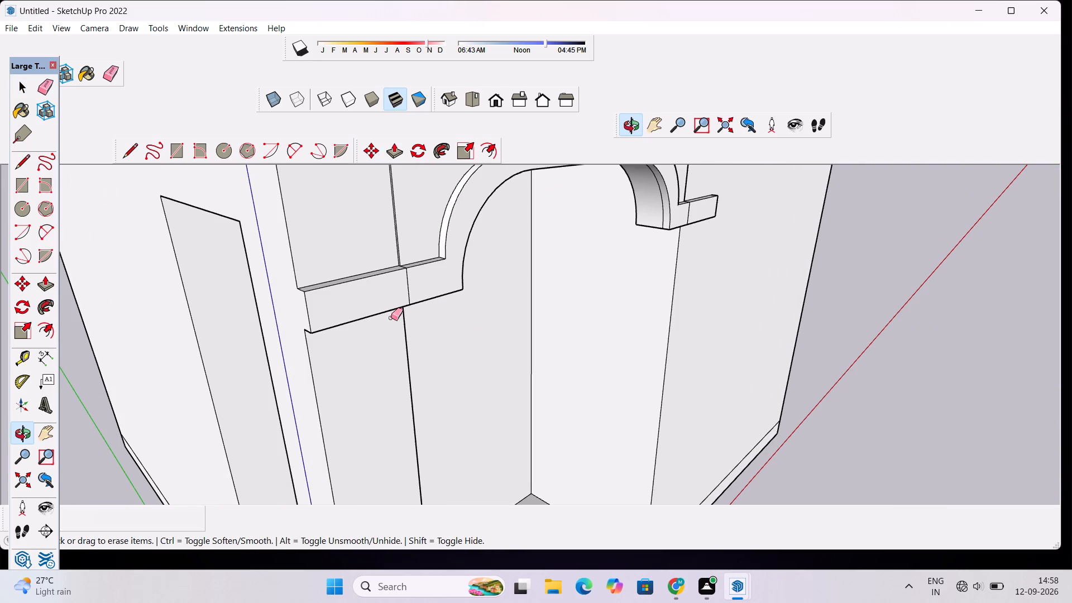
left_click(409, 283)
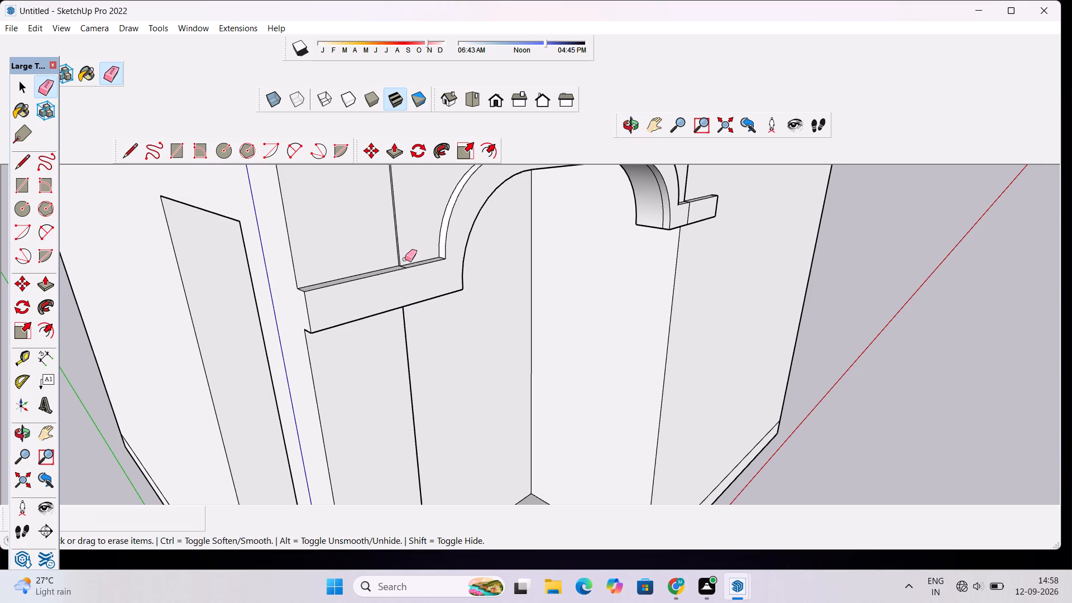
scroll(405, 257, "up", 20)
scroll(405, 257, "up", 1)
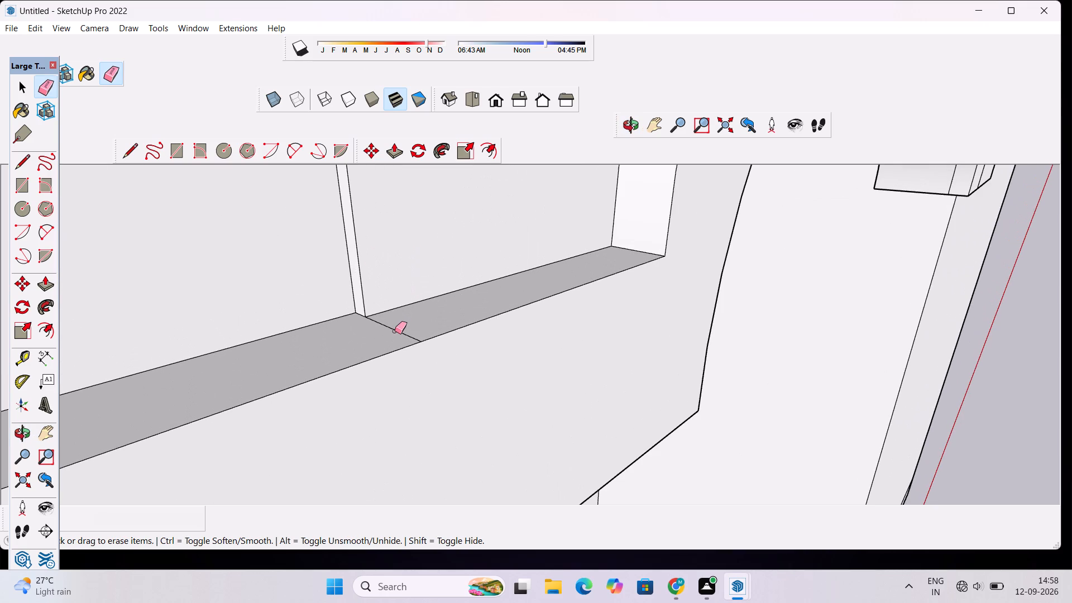
left_click(395, 331)
scroll(398, 294, "down", 16)
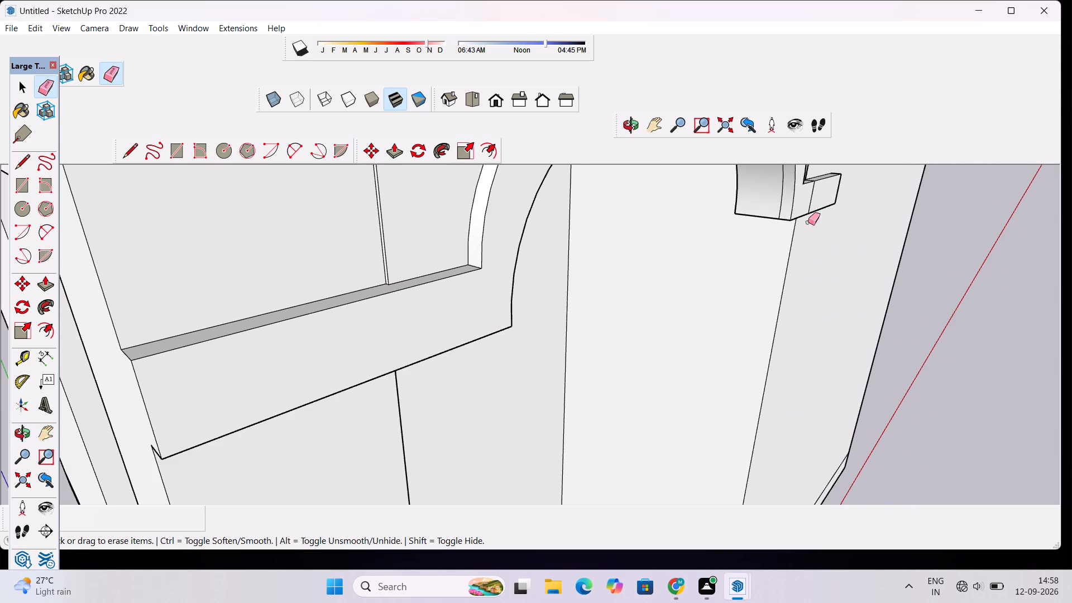
Erase the short seam on the arch band's opposite end and the seam along the inner curve beside it.
left_click(798, 194)
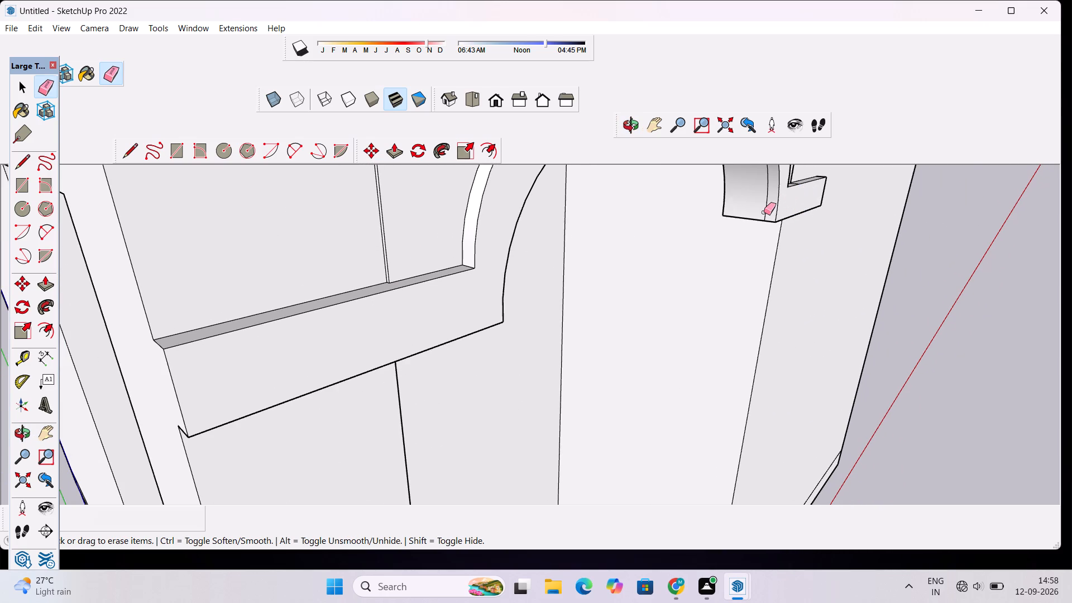
left_click(763, 208)
left_click(767, 204)
scroll(706, 257, "down", 5)
Erase the seams running along the arch's underside, on the curve nearest the side door and the flat middle stretch.
left_click(633, 130)
left_click_drag(760, 244, 444, 180)
scroll(535, 233, "down", 5)
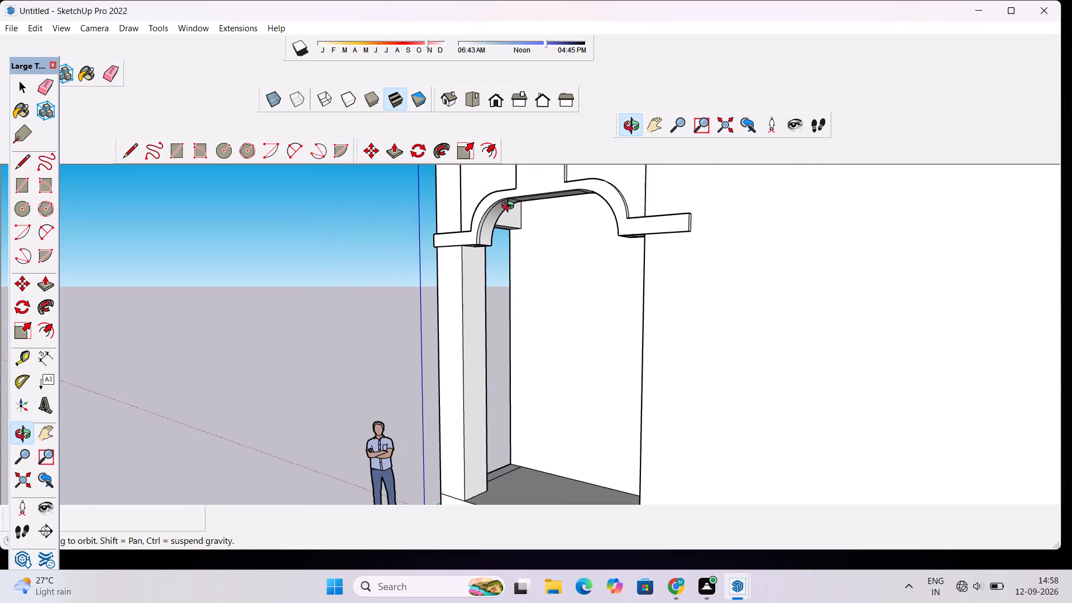
scroll(510, 207, "up", 5)
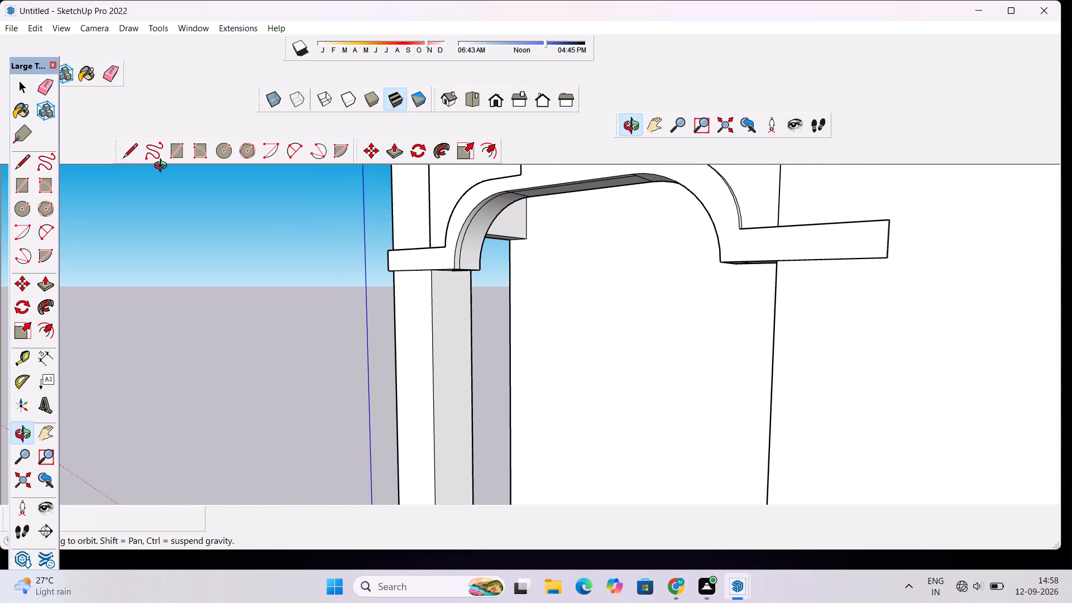
left_click(114, 70)
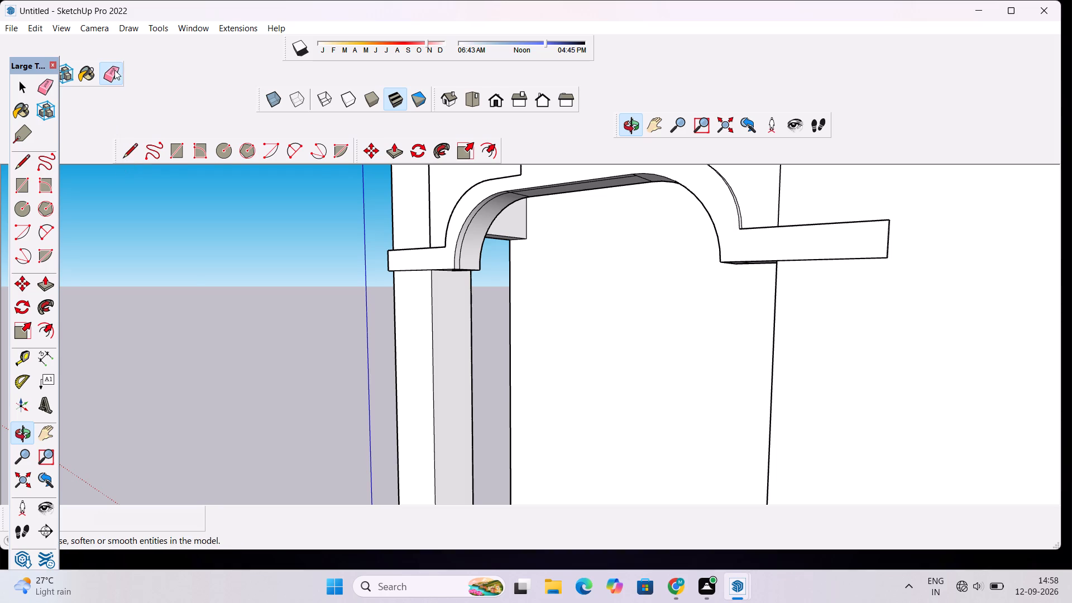
scroll(478, 248, "up", 4)
left_click(451, 263)
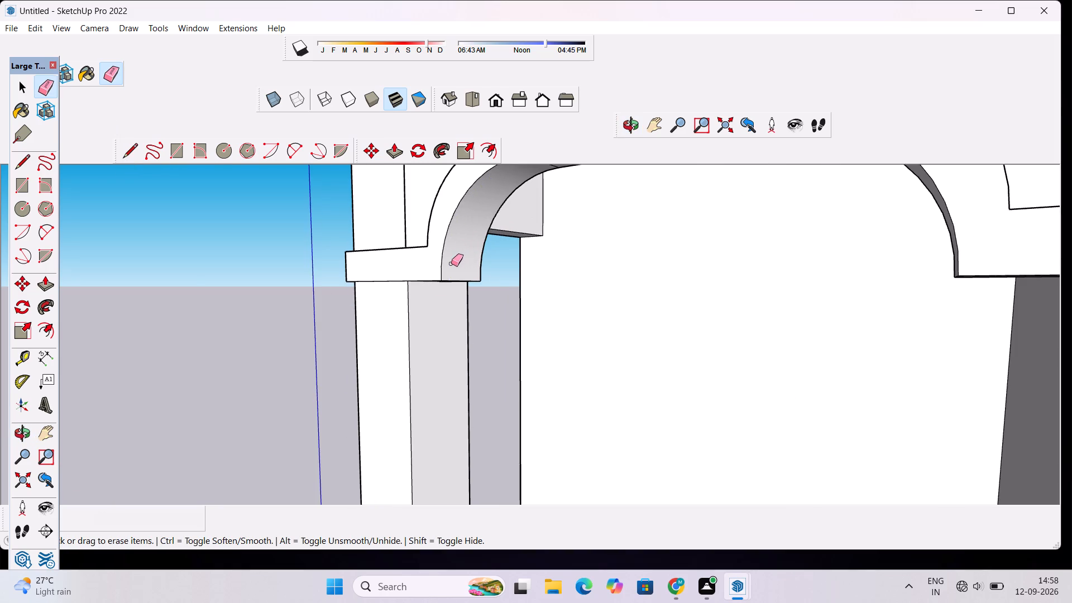
scroll(555, 247, "down", 4)
scroll(600, 200, "up", 14)
left_click(609, 195)
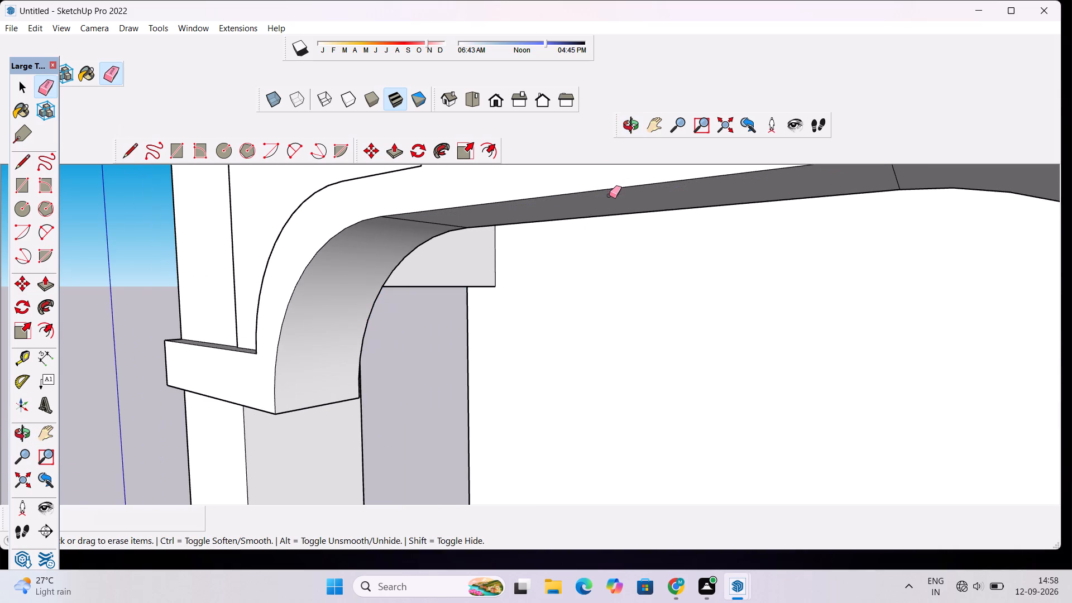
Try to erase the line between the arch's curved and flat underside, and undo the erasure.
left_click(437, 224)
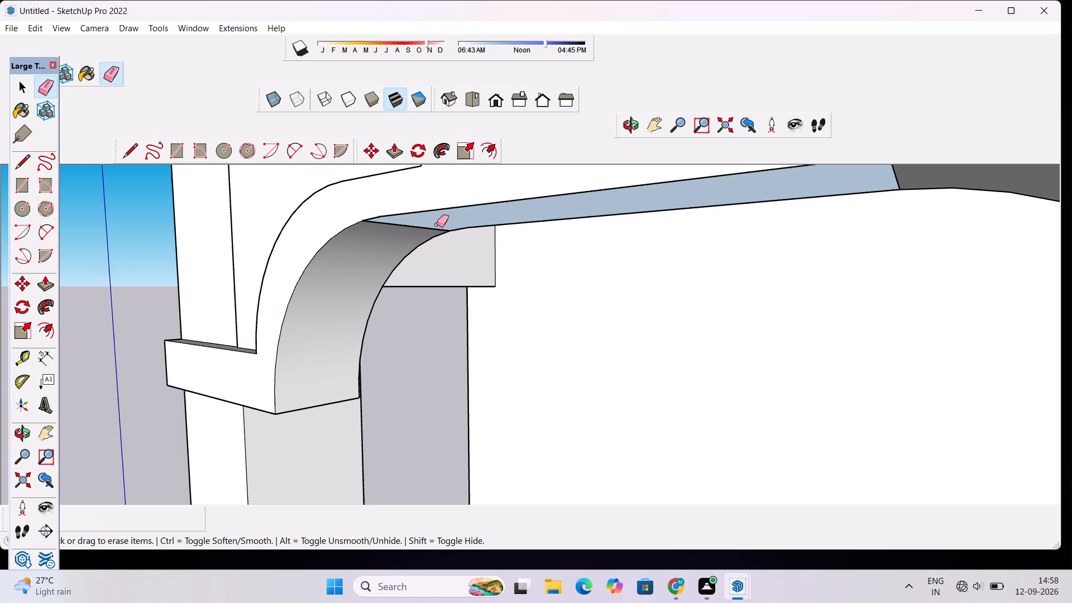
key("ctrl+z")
Erase the seam lines on the bottom face of the arch's far springing, reached through the side door opening.
left_click(626, 124)
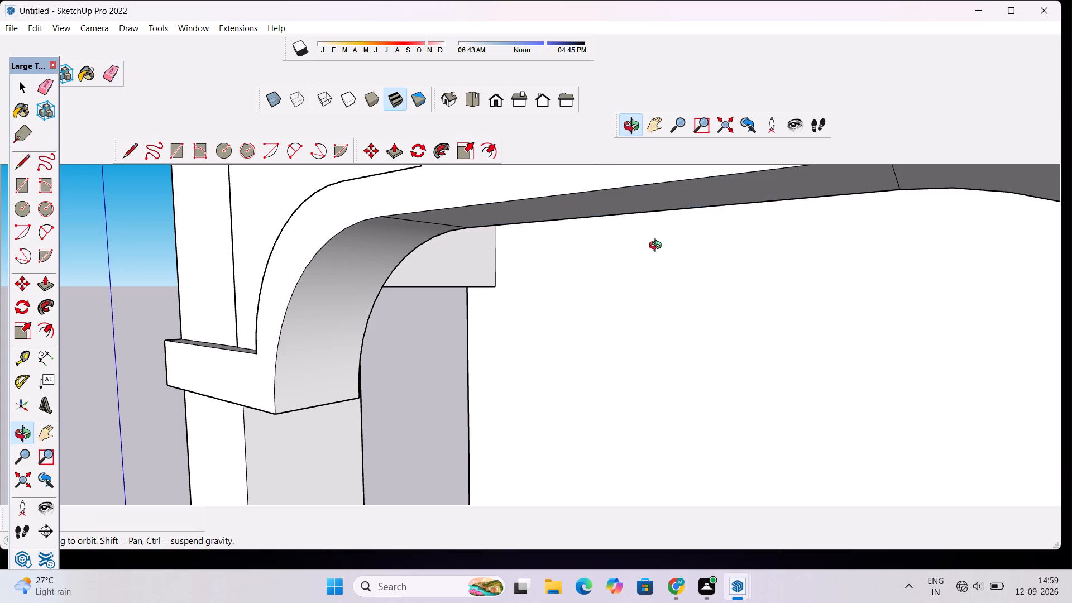
left_click_drag(658, 247, 533, 204)
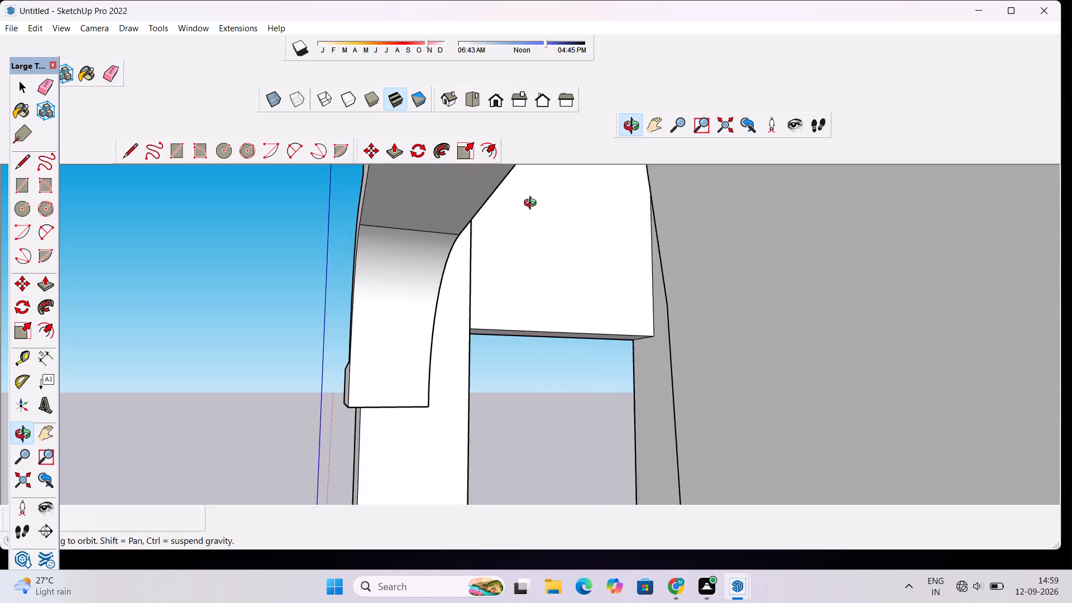
left_click_drag(533, 204, 538, 207)
scroll(548, 206, "down", 18)
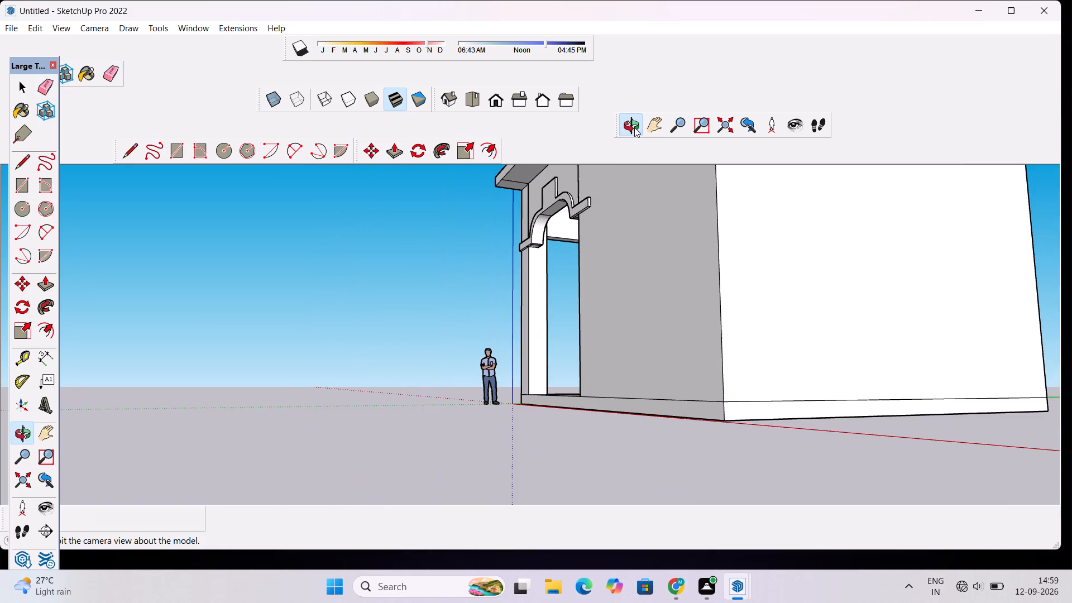
left_click(634, 127)
left_click_drag(428, 269, 887, 125)
left_click_drag(425, 254, 490, 228)
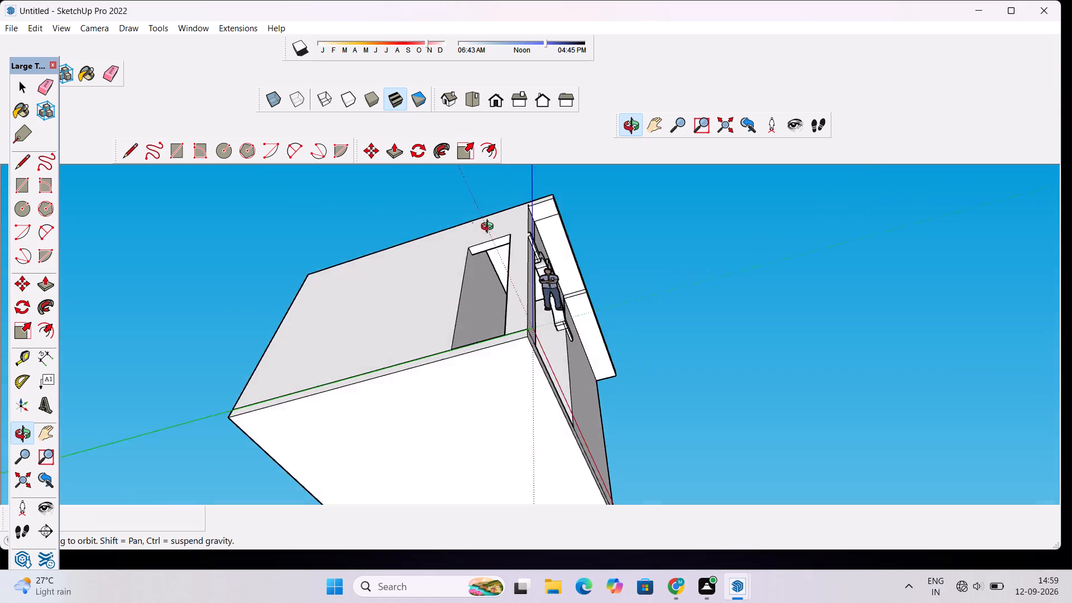
left_click_drag(490, 228, 652, 263)
scroll(559, 326, "up", 3)
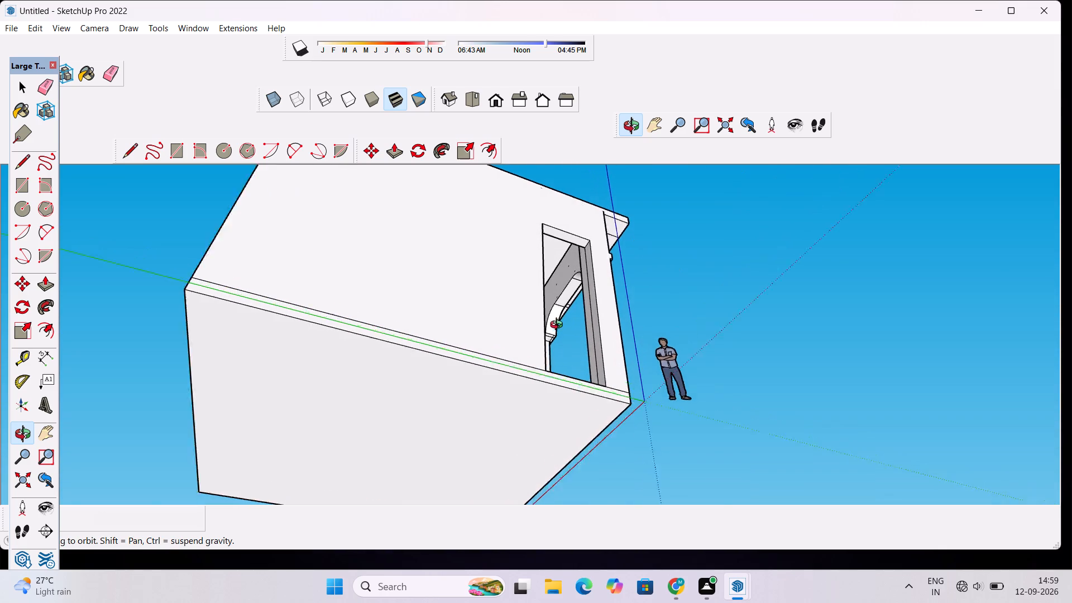
scroll(559, 326, "up", 20)
key("e")
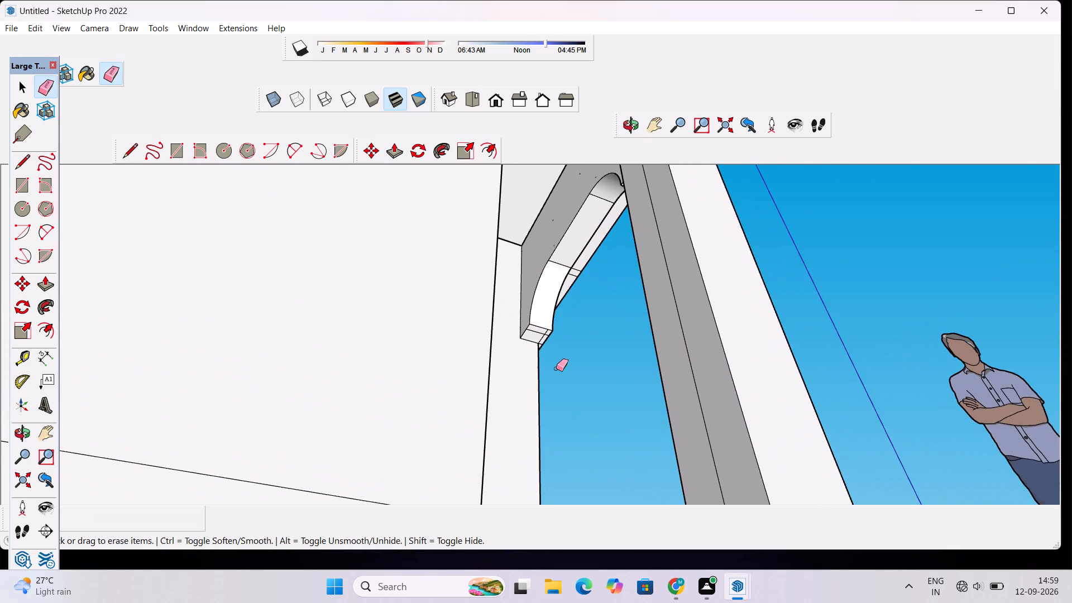
scroll(551, 351, "up", 14)
scroll(542, 284, "up", 3)
scroll(549, 366, "up", 5)
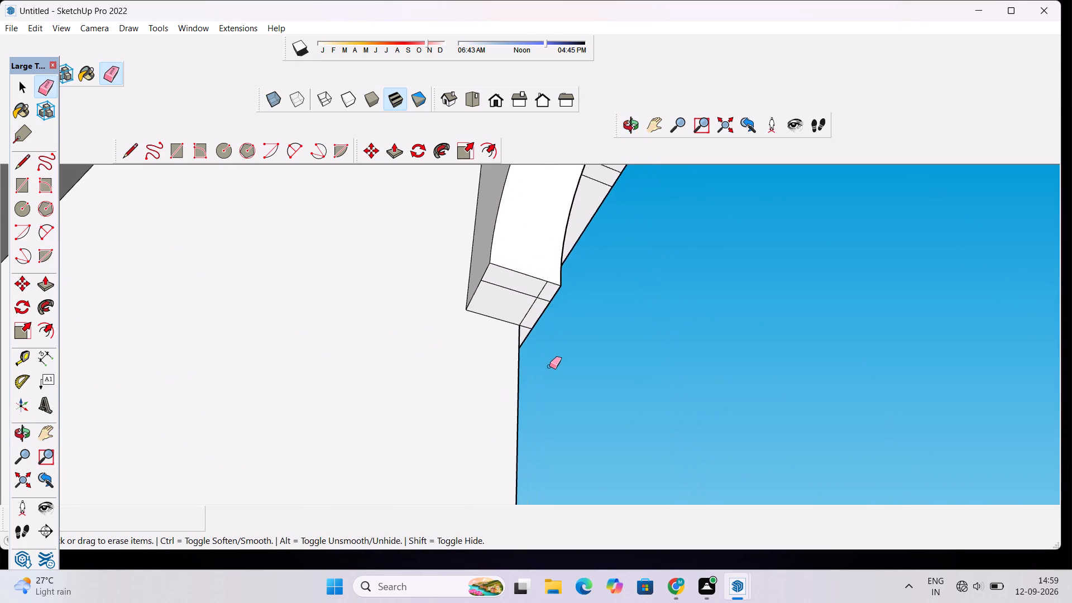
scroll(532, 321, "up", 5)
left_click_drag(527, 269, 538, 289)
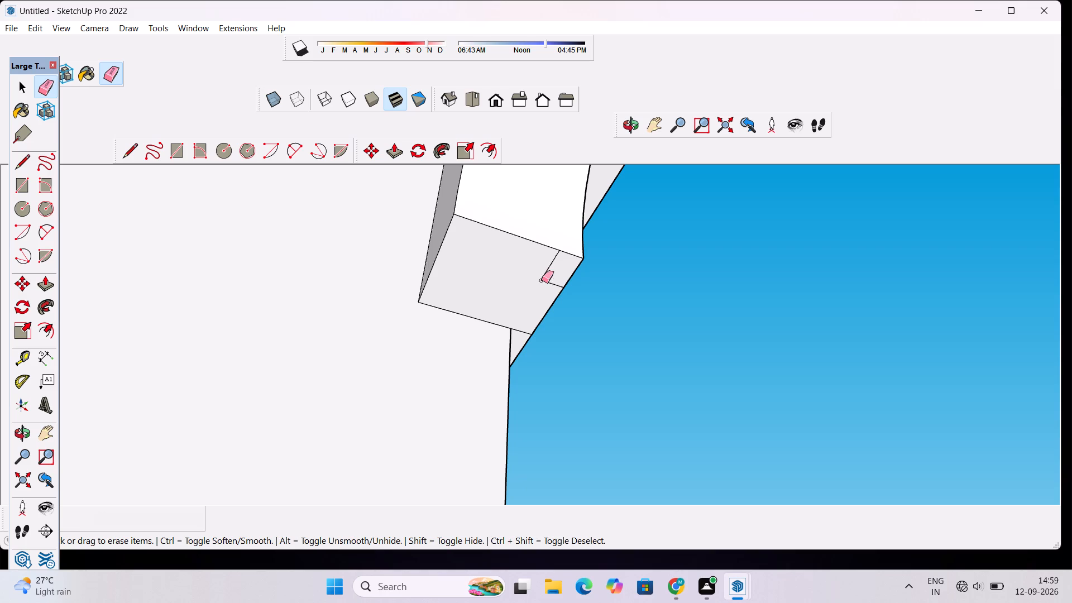
left_click_drag(543, 270, 548, 304)
left_click(526, 334)
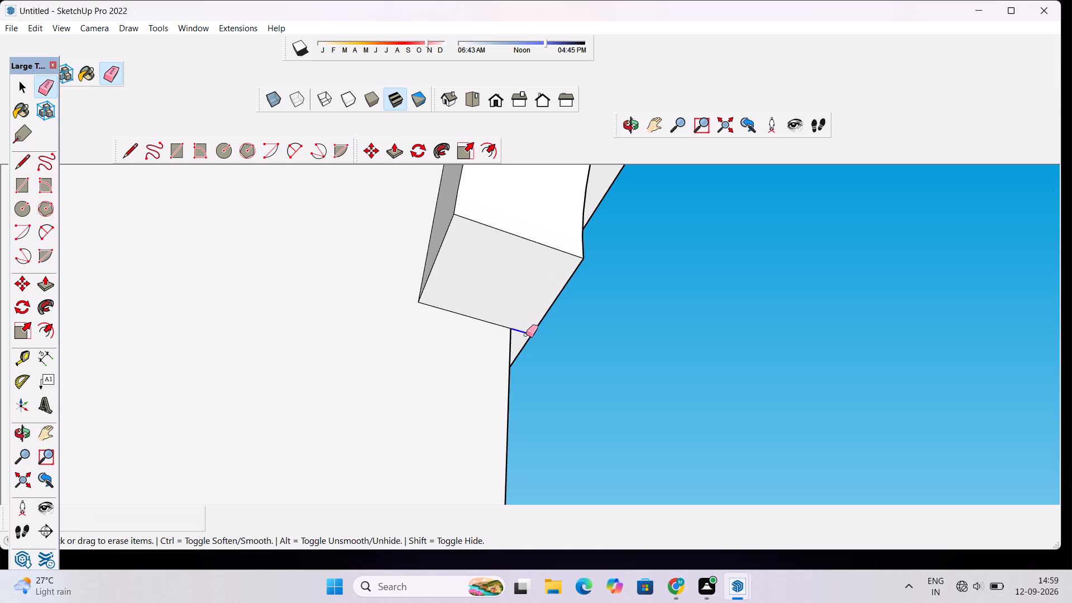
Erase the two parallel seams across the front overhang's underside, above the arch band's end farthest from the side door.
left_click(626, 130)
left_click_drag(649, 207, 650, 222)
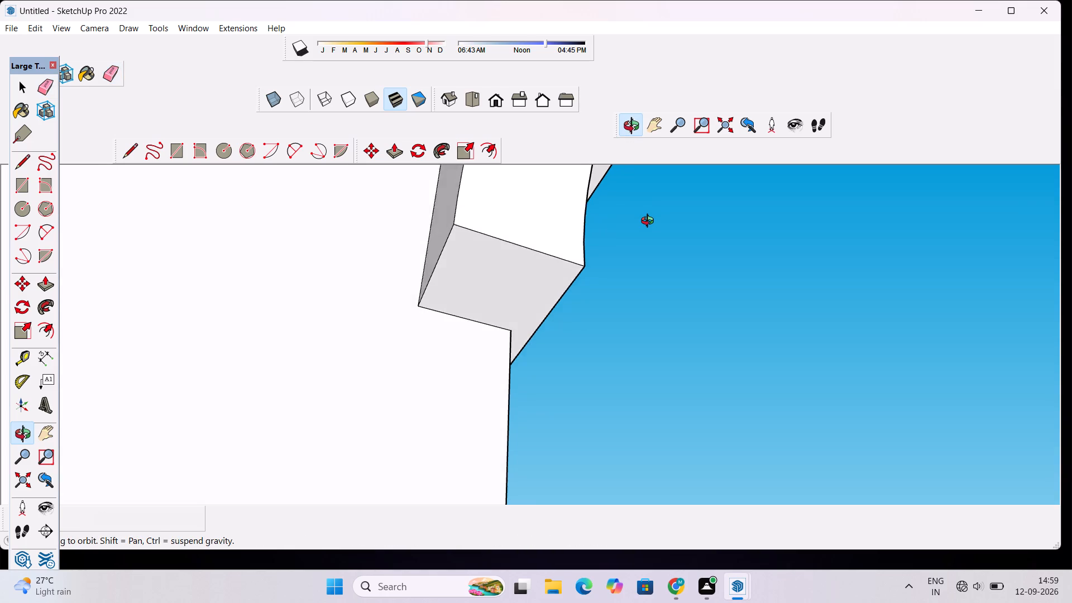
scroll(650, 222, "down", 9)
left_click_drag(671, 221, 439, 233)
scroll(438, 233, "down", 15)
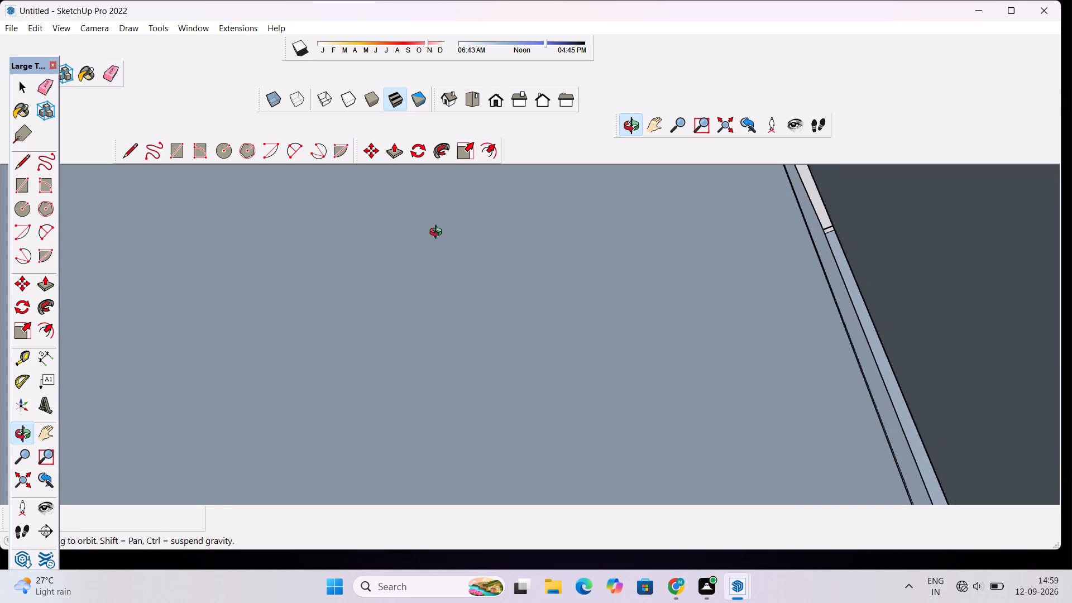
scroll(438, 233, "down", 3)
left_click(499, 101)
scroll(482, 225, "down", 4)
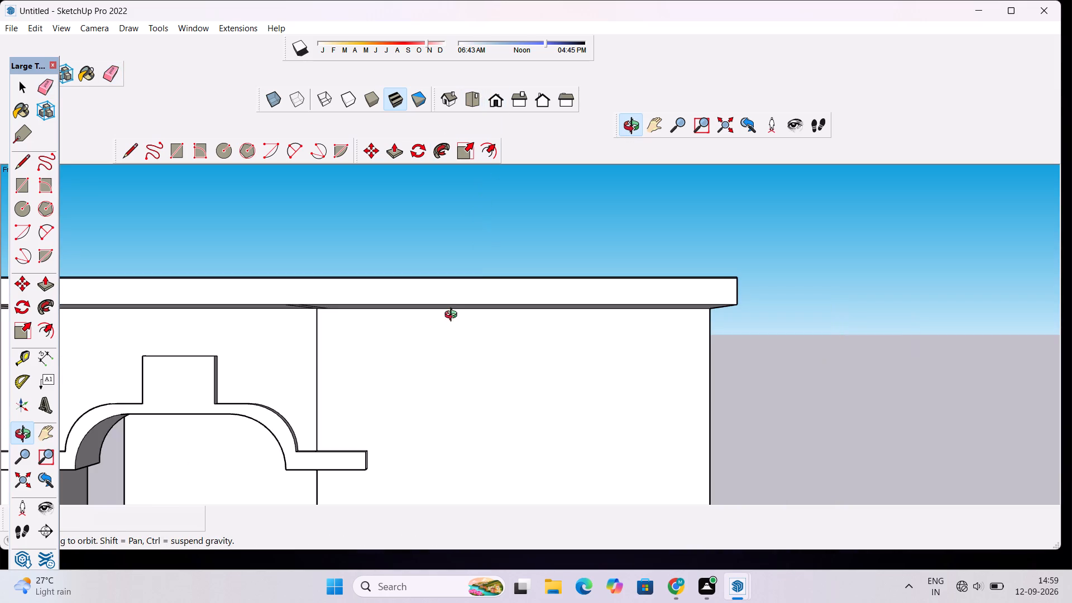
scroll(248, 383, "up", 4)
left_click_drag(246, 321, 336, 275)
key("e")
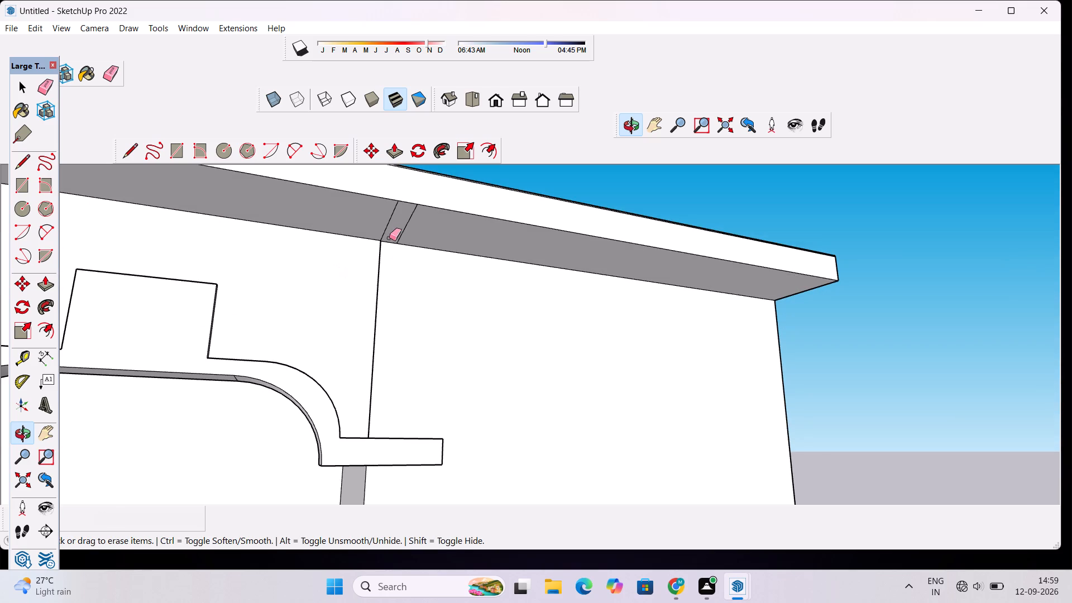
left_click_drag(416, 227, 380, 227)
Erase the remaining seam across the front overhang's underside near the side door corner of the building.
scroll(394, 247, "down", 10)
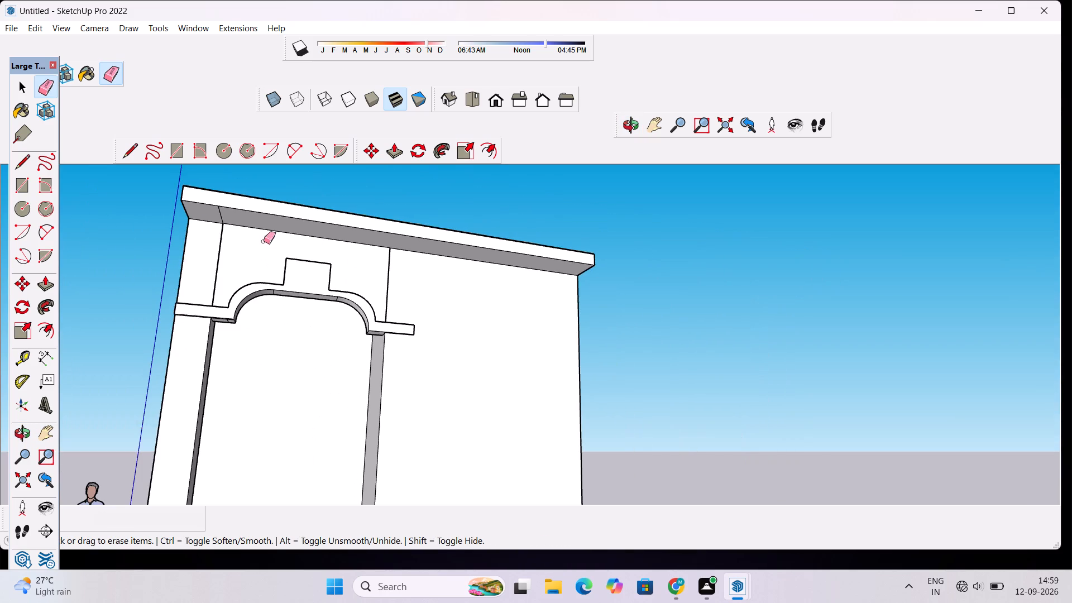
scroll(180, 246, "up", 7)
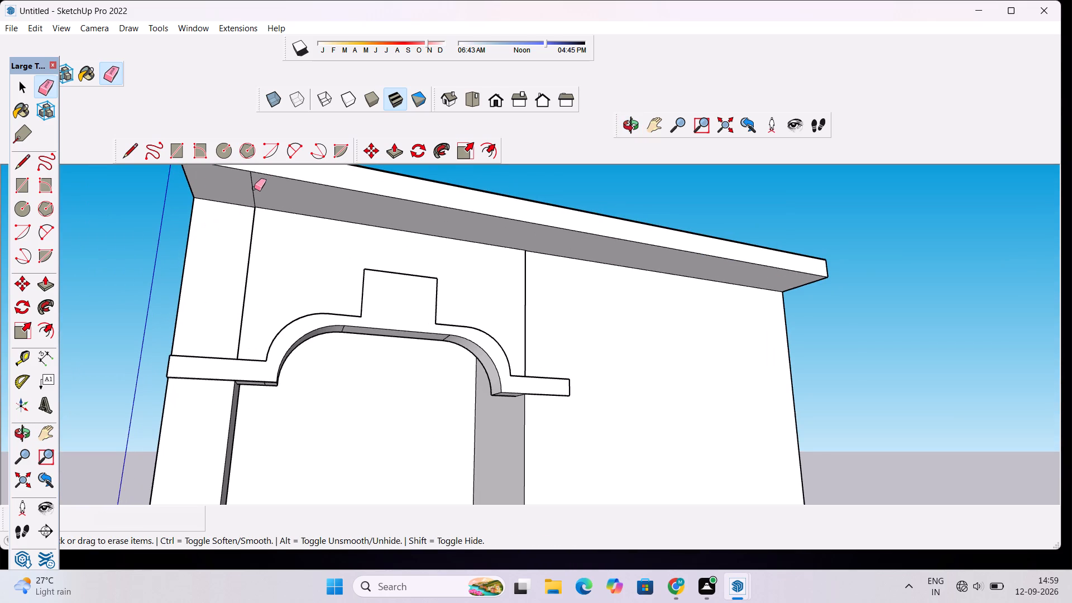
left_click(256, 186)
scroll(260, 186, "down", 3)
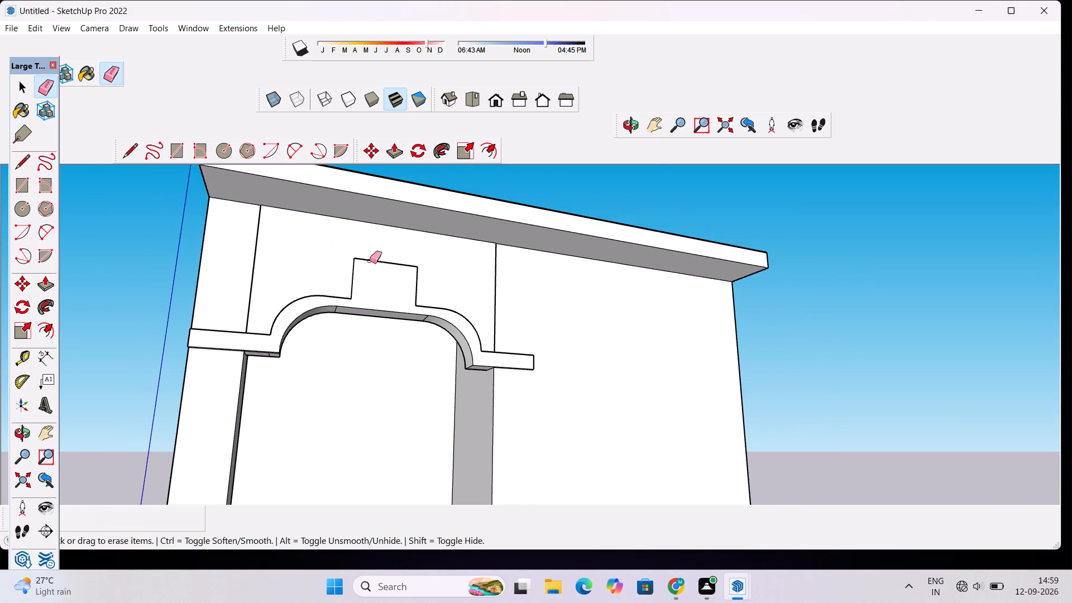
left_click(636, 124)
left_click_drag(609, 198, 391, 396)
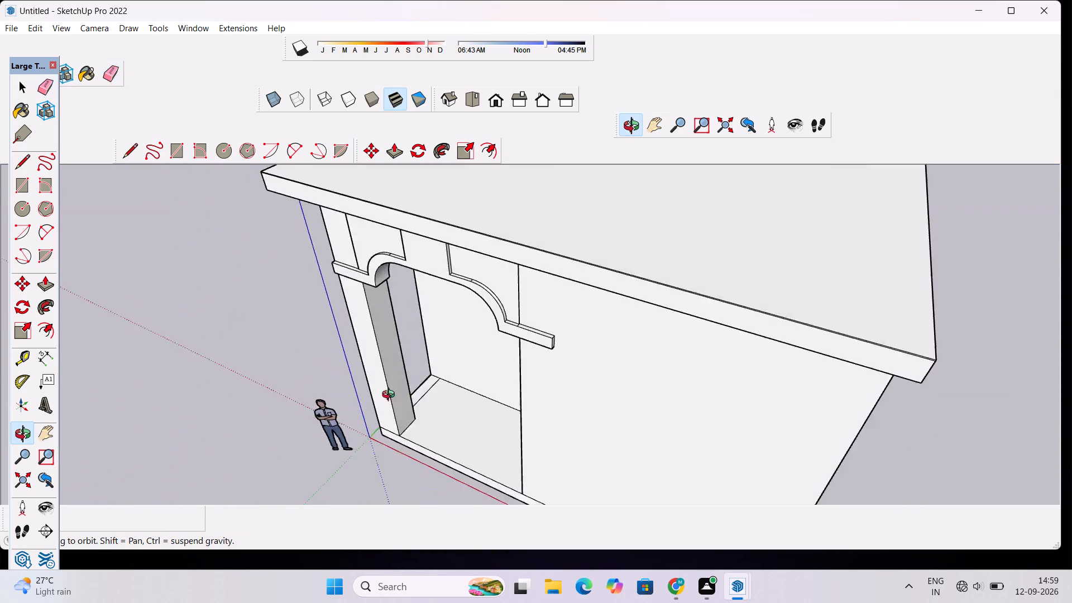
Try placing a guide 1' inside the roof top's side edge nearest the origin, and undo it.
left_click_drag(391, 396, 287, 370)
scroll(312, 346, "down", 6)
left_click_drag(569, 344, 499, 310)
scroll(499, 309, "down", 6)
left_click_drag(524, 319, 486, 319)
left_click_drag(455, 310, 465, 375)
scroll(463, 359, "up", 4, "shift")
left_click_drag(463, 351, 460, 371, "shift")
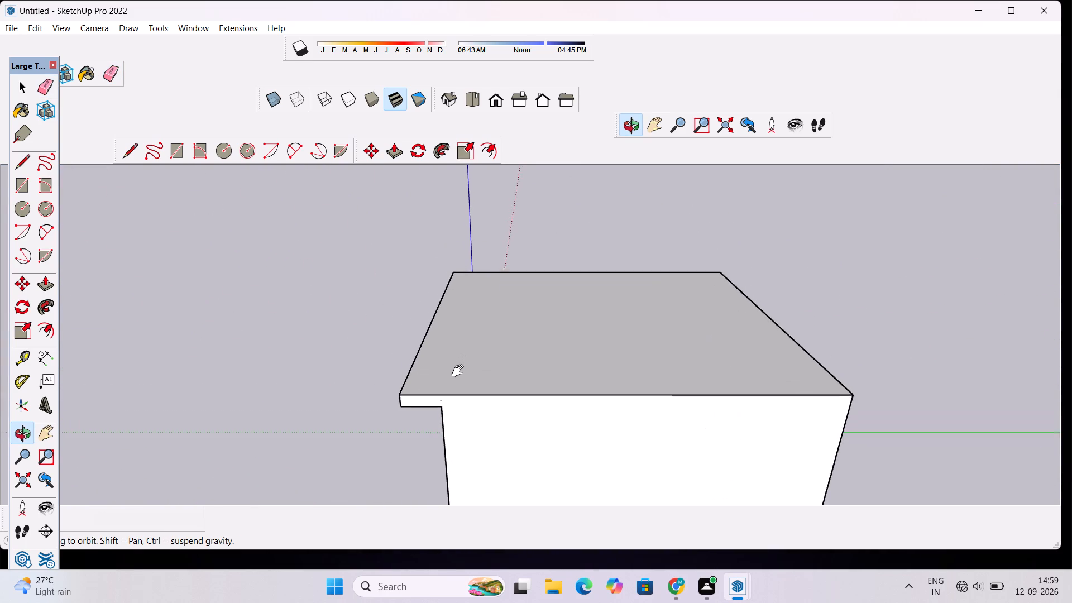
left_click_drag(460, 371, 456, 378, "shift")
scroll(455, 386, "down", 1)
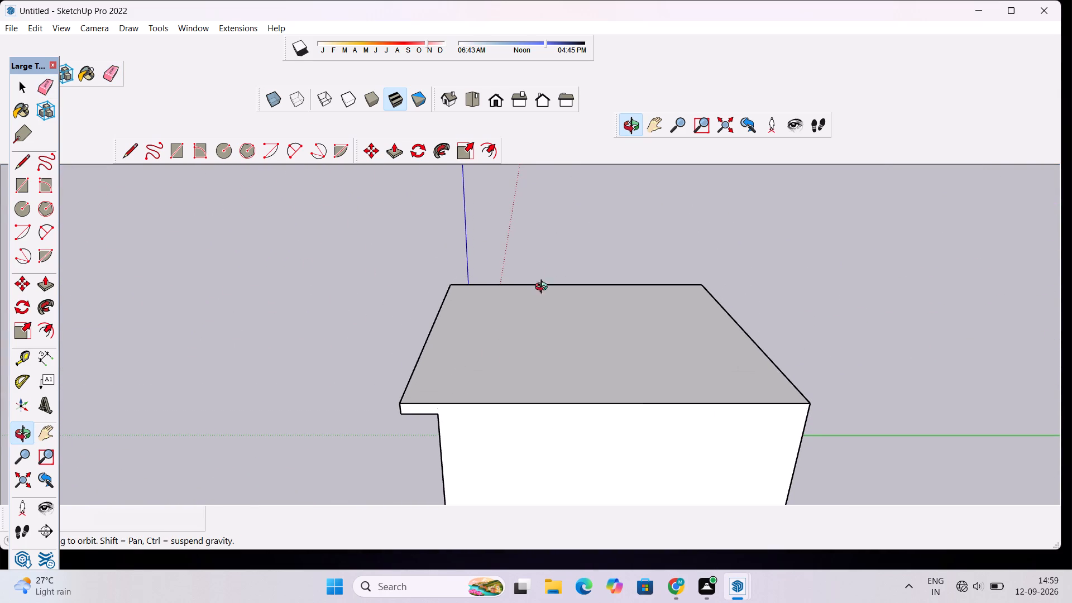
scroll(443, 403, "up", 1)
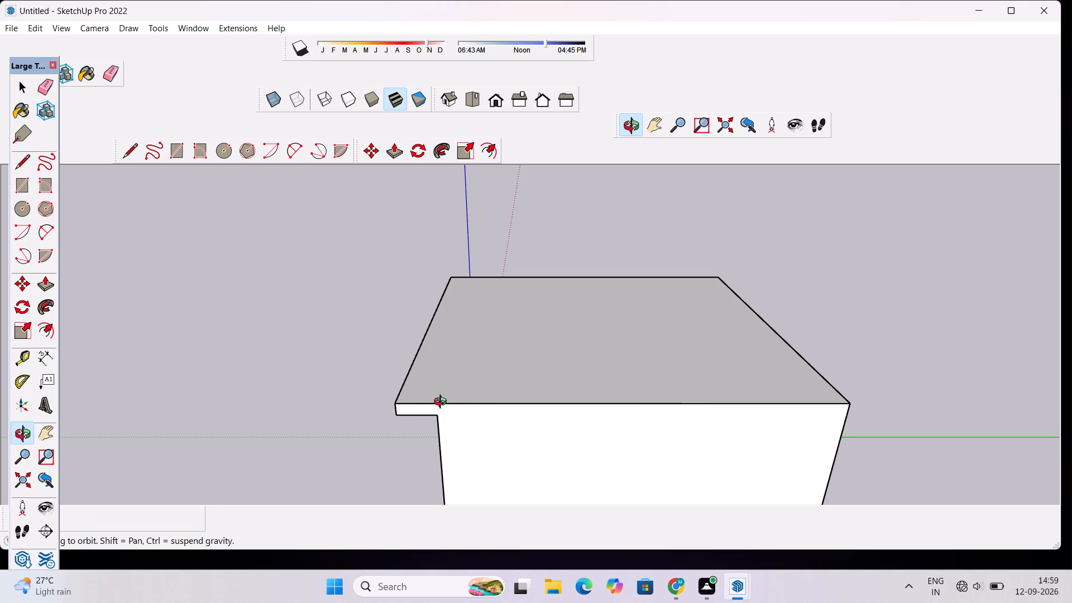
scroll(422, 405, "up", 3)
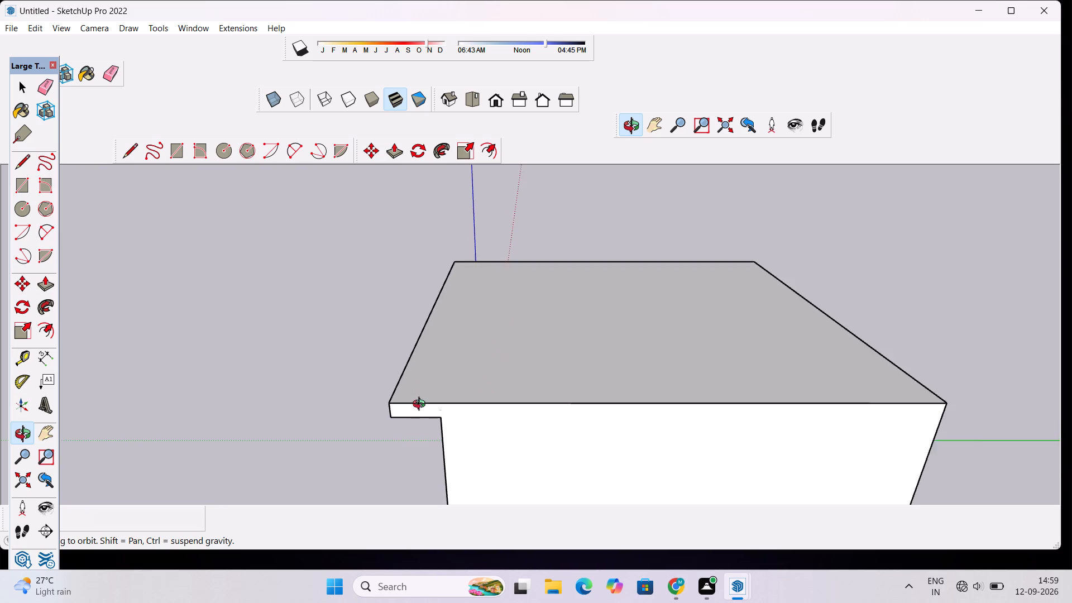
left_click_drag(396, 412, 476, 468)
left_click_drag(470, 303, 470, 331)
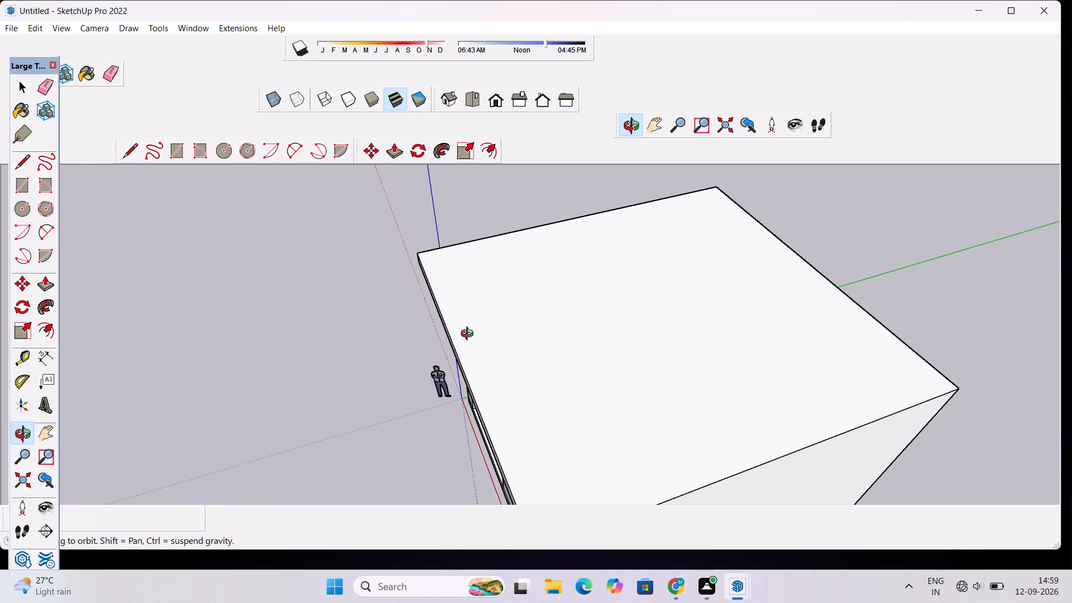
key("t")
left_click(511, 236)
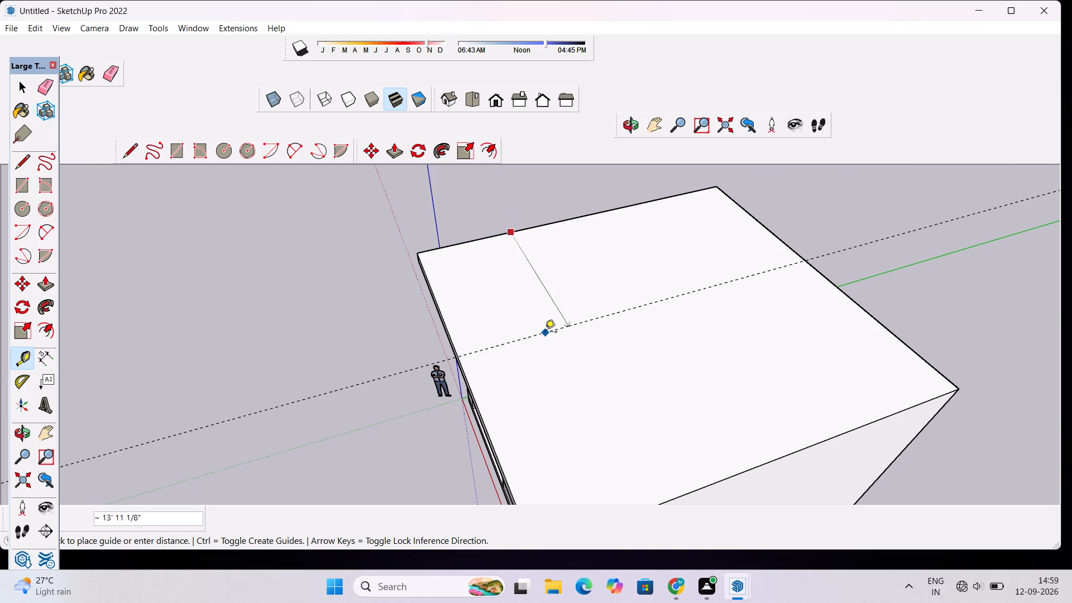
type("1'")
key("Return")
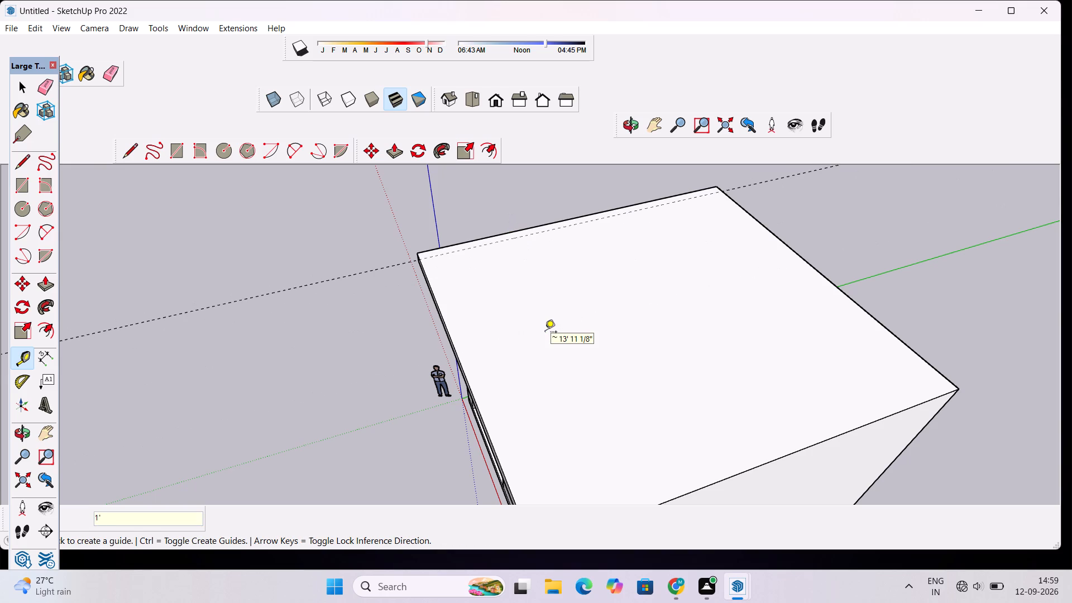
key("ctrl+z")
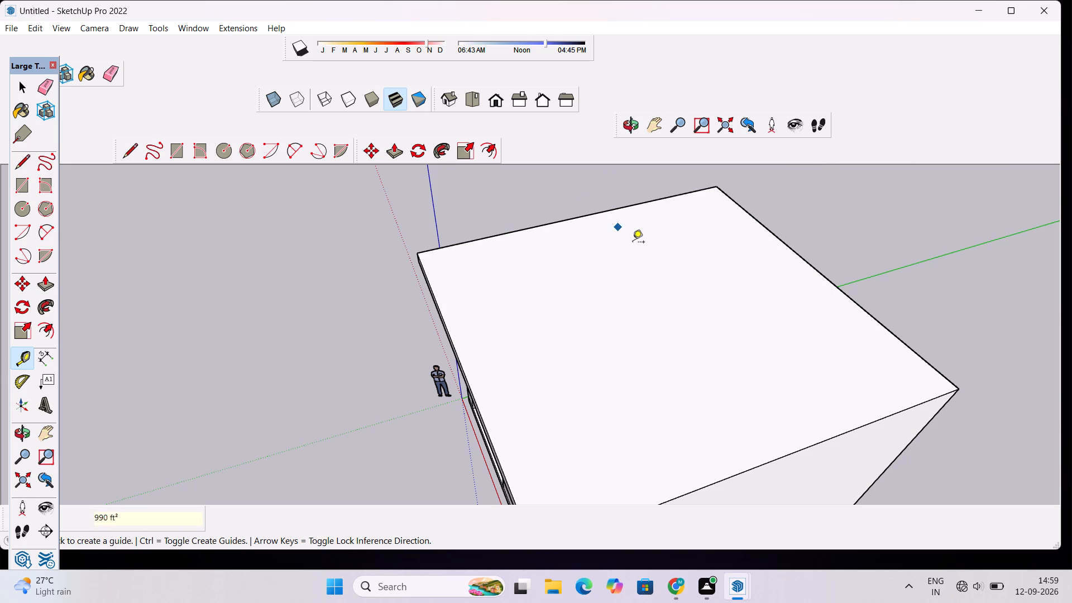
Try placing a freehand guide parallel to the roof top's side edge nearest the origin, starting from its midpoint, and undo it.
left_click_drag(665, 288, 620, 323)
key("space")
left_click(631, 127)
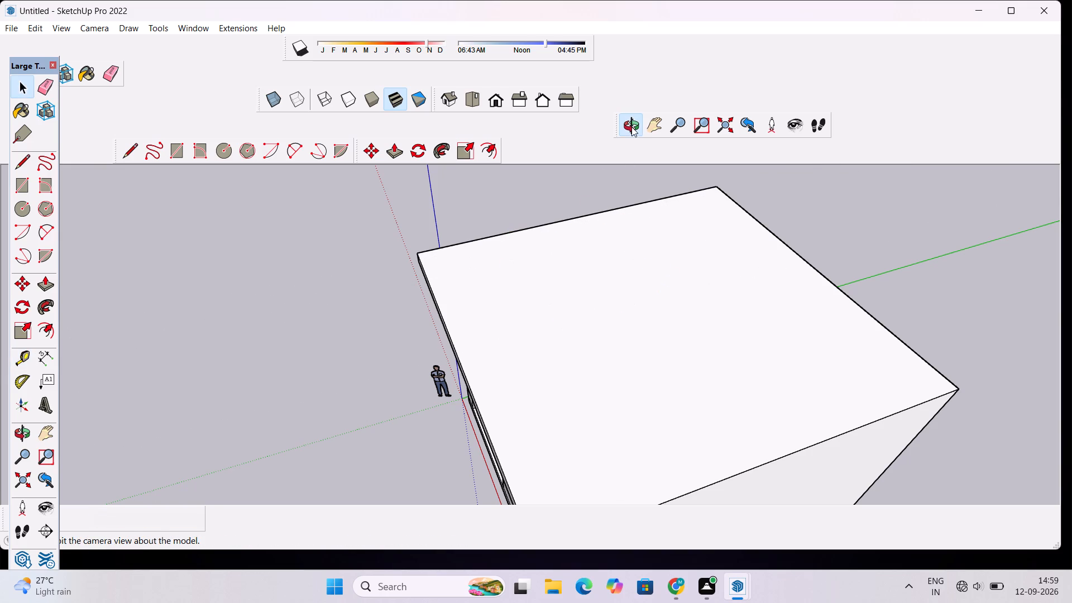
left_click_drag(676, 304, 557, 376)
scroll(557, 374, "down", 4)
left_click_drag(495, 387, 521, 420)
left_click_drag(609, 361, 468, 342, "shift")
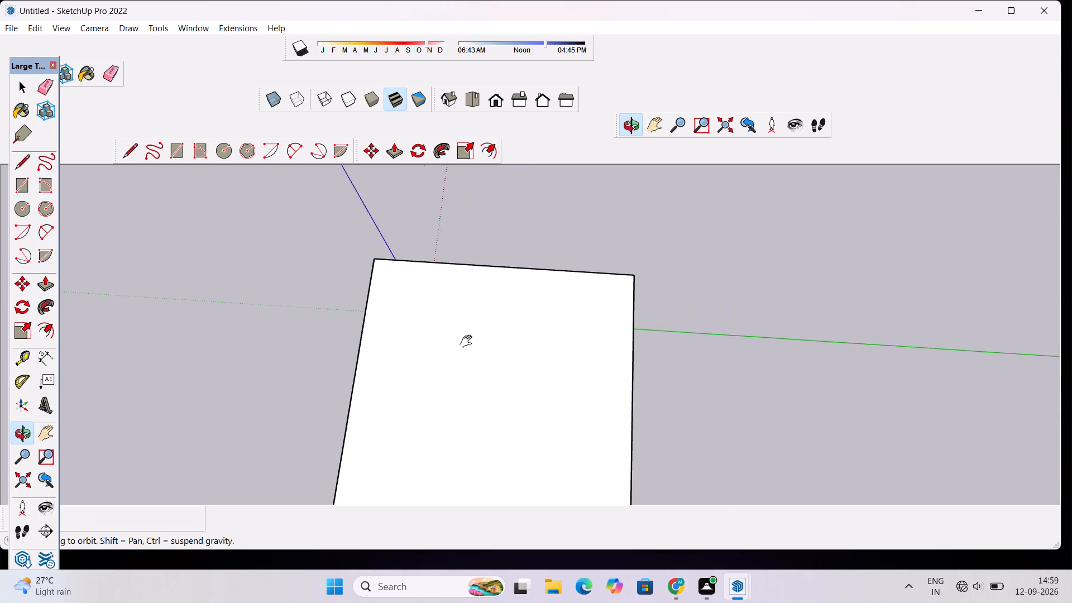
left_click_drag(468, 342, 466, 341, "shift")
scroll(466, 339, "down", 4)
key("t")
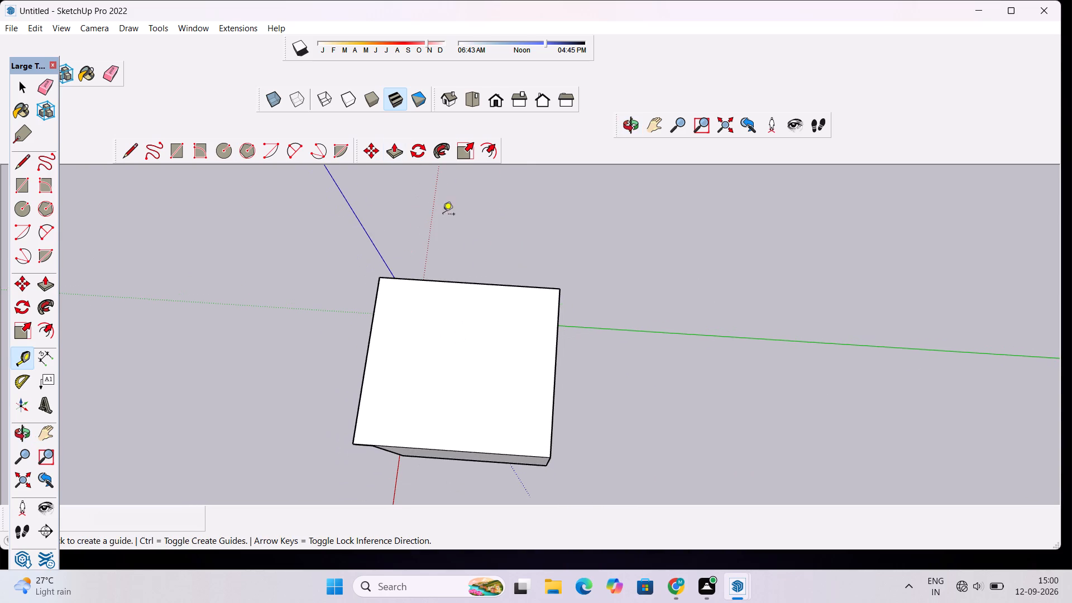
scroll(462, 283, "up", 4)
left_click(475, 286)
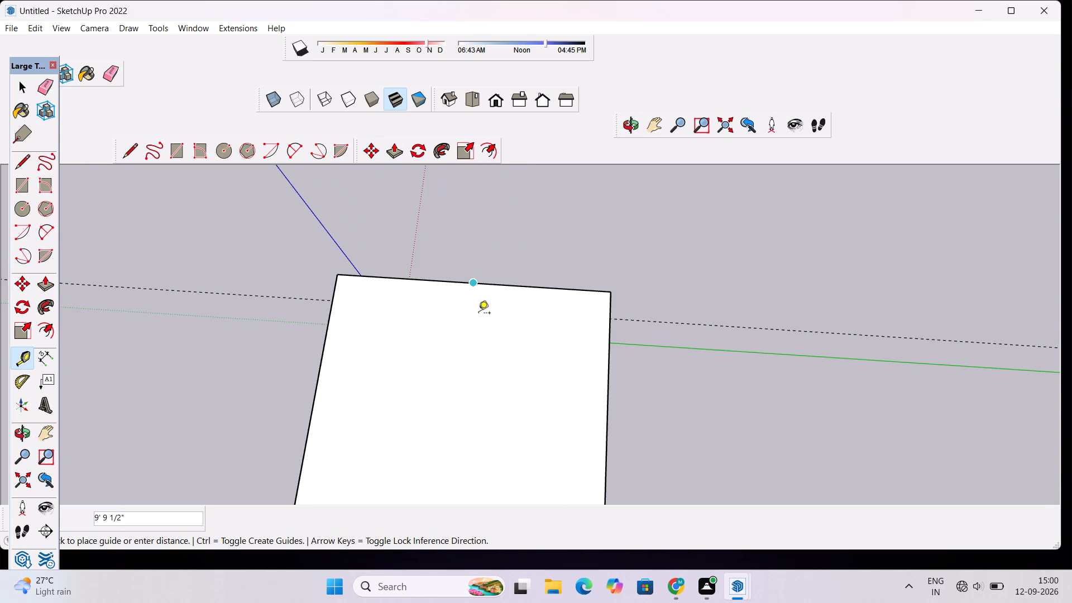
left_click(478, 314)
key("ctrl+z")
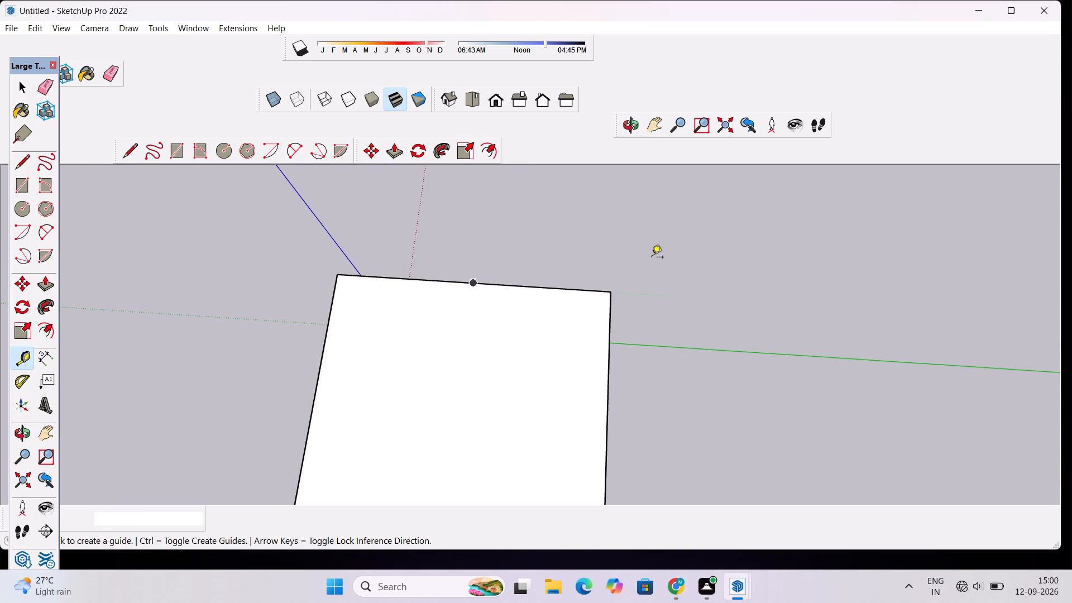
Select the roof's top face and place a guide 1' inside its side edge nearest the origin.
left_click(633, 131)
left_click_drag(722, 365, 606, 330)
key("space")
left_click(537, 338)
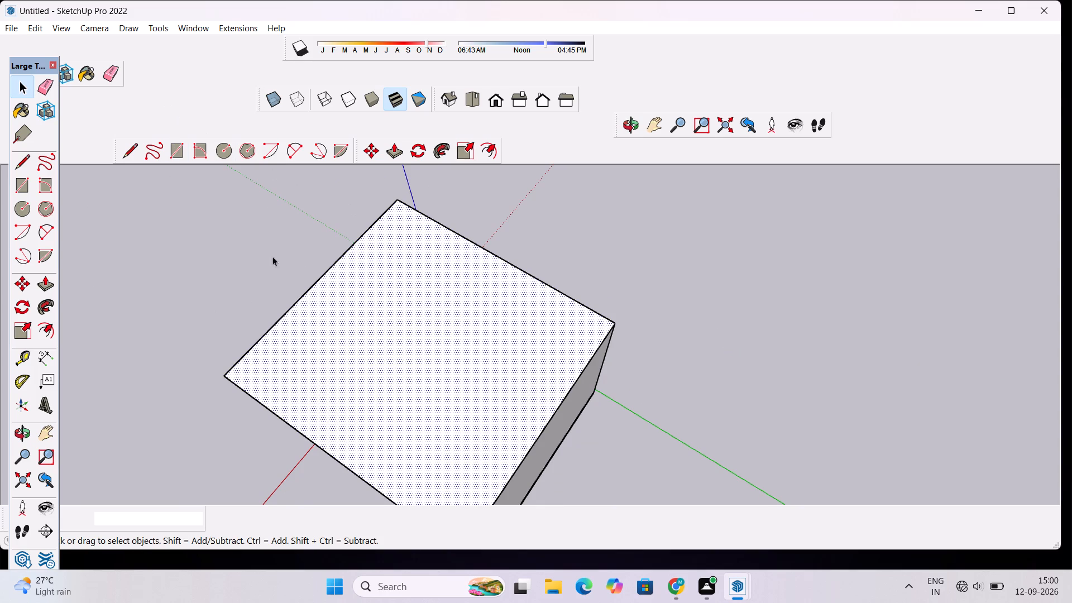
scroll(413, 312, "up", 3)
key("t")
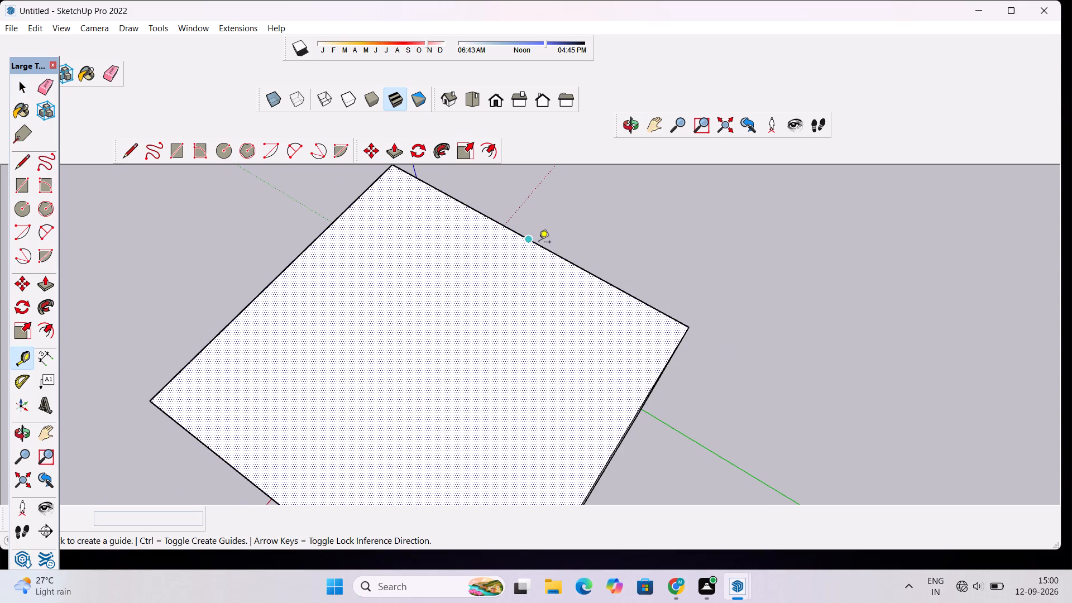
left_click(529, 240)
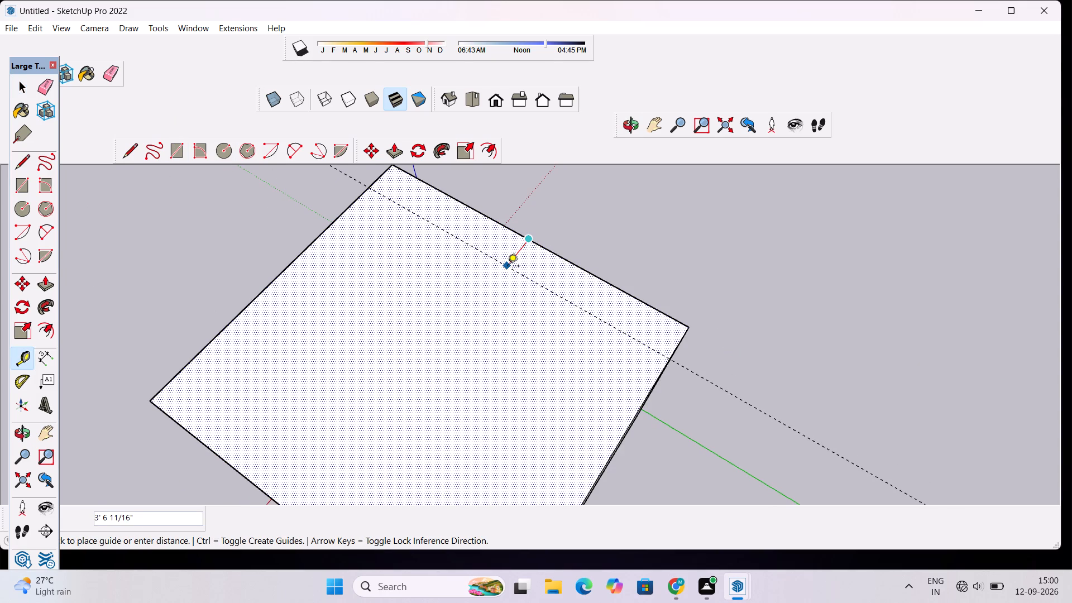
type("1'")
key("Return")
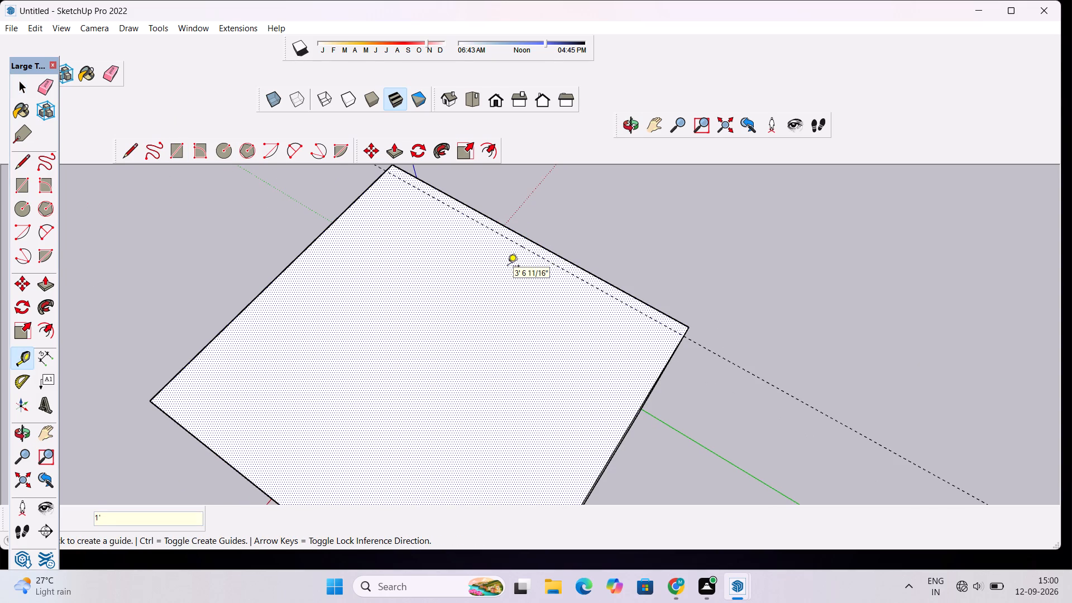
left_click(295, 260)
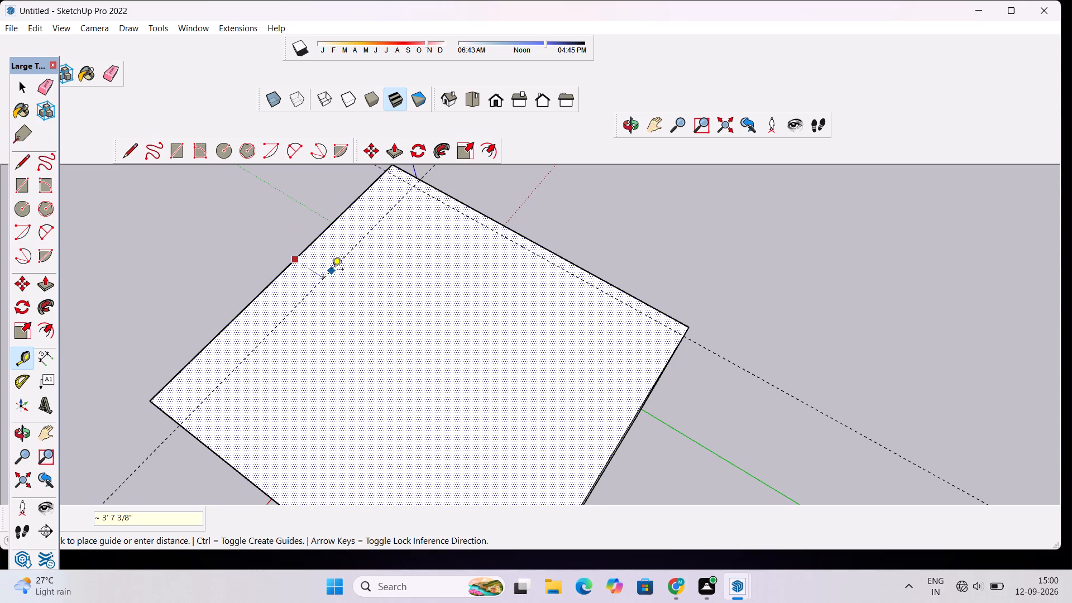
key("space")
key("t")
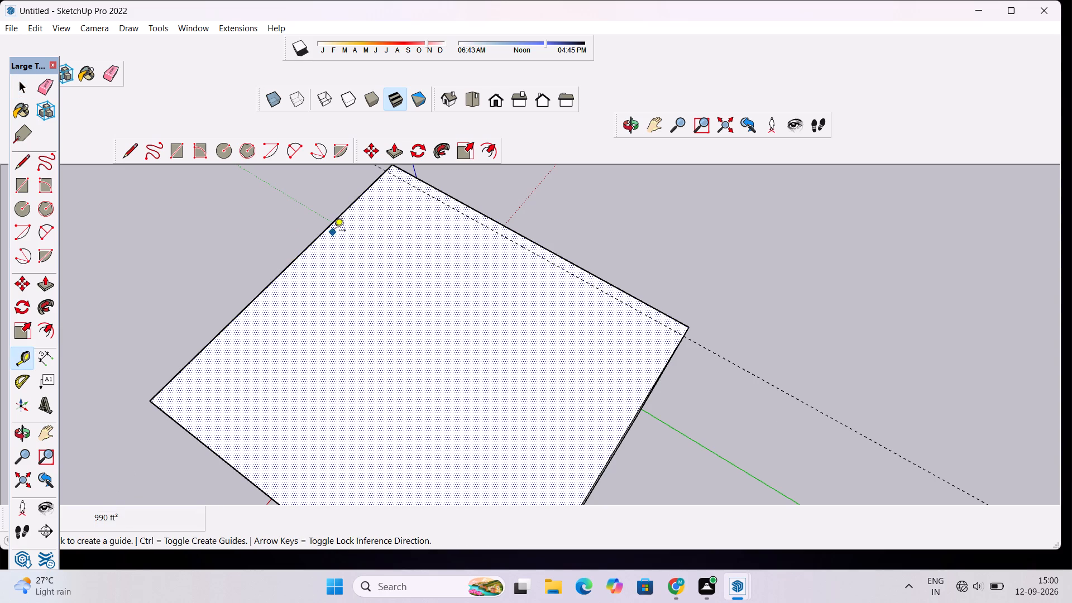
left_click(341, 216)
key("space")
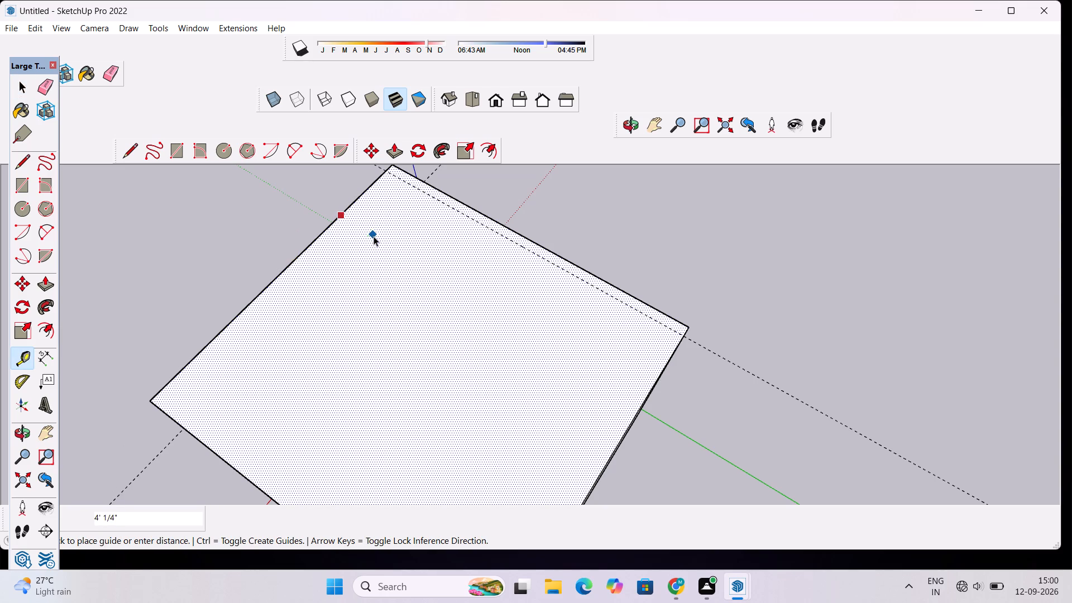
Place guides 1' inside the roof top's front overhang edge and its side edge farthest from the origin.
key("t")
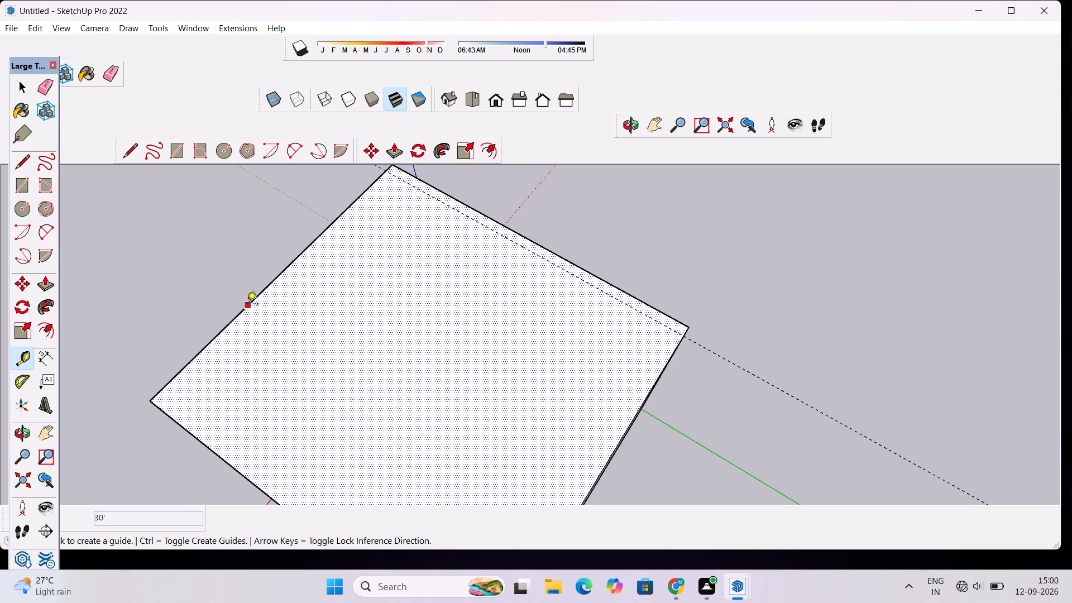
left_click(247, 306)
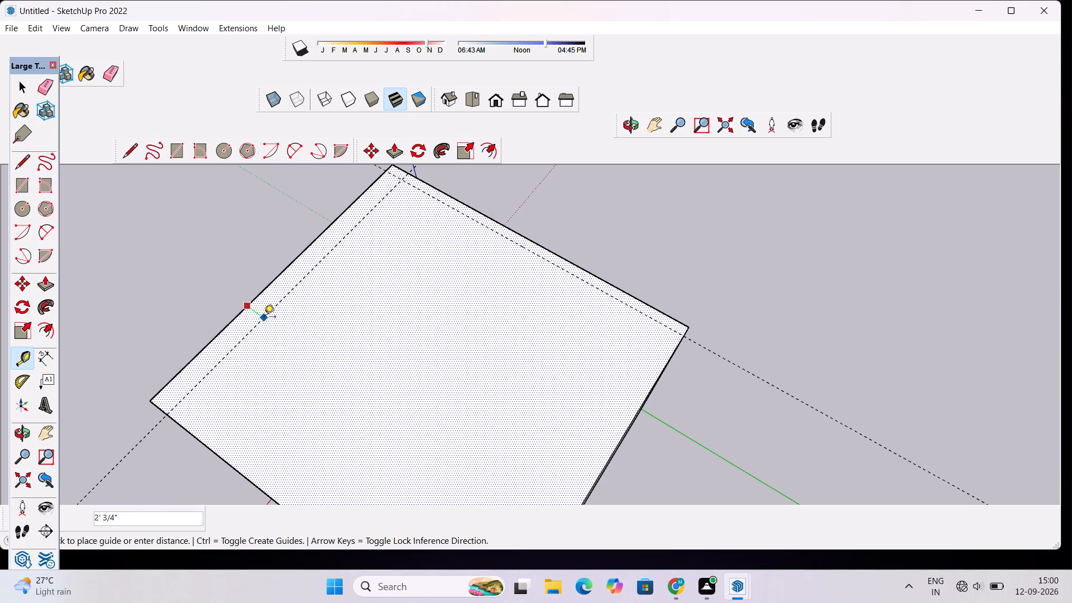
type("1'")
key("Return")
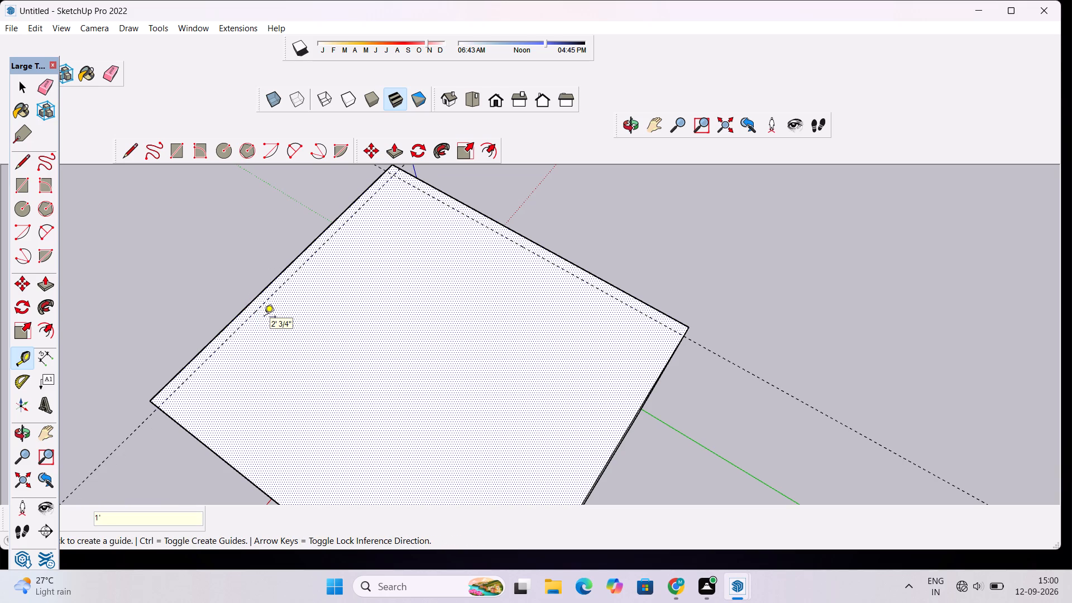
scroll(283, 324, "down", 5)
scroll(291, 406, "up", 3)
left_click(277, 425)
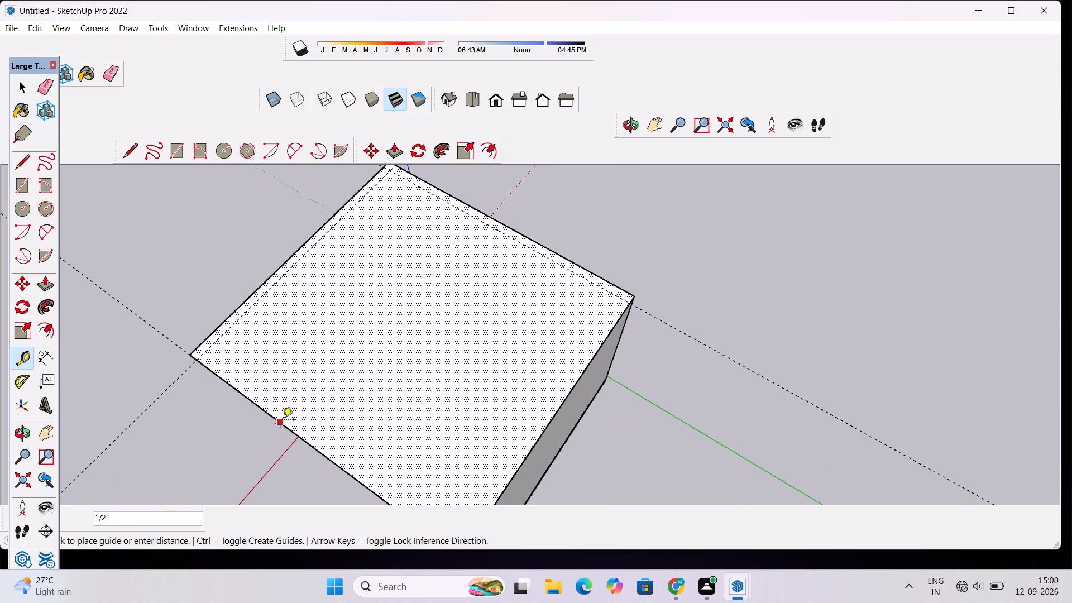
type("1'")
key("Return")
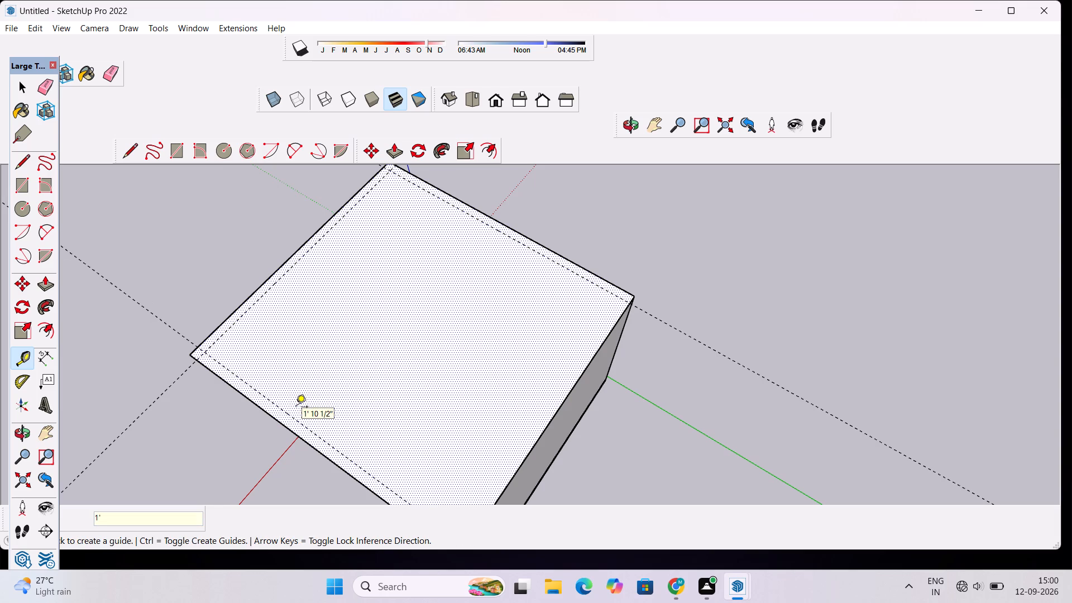
Place a guide 1' inside the roof top's rear edge, opposite the front overhang.
scroll(261, 320, "down", 3)
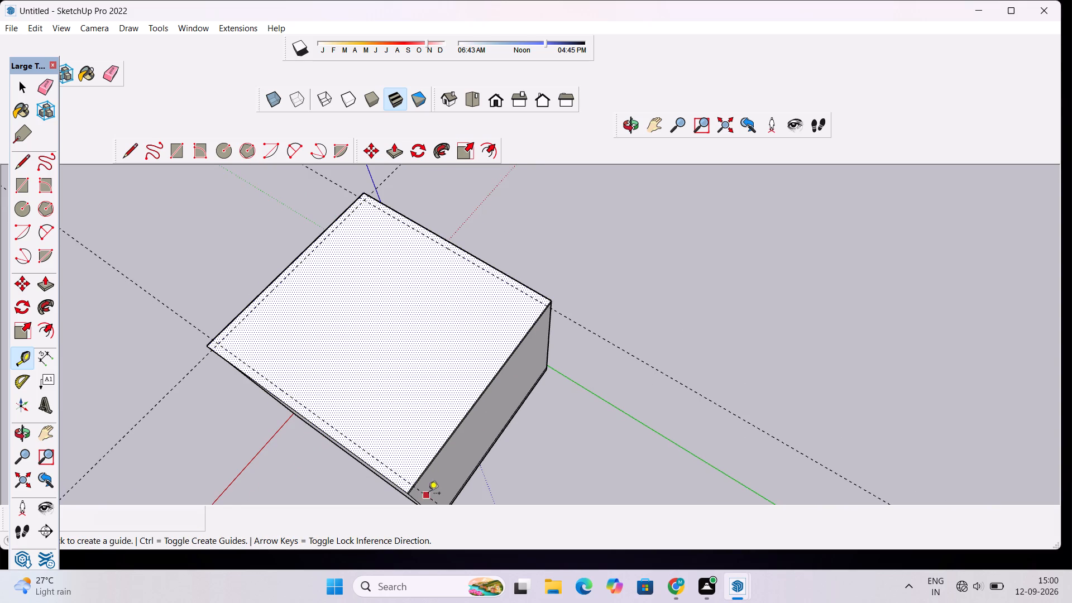
scroll(437, 467, "up", 11)
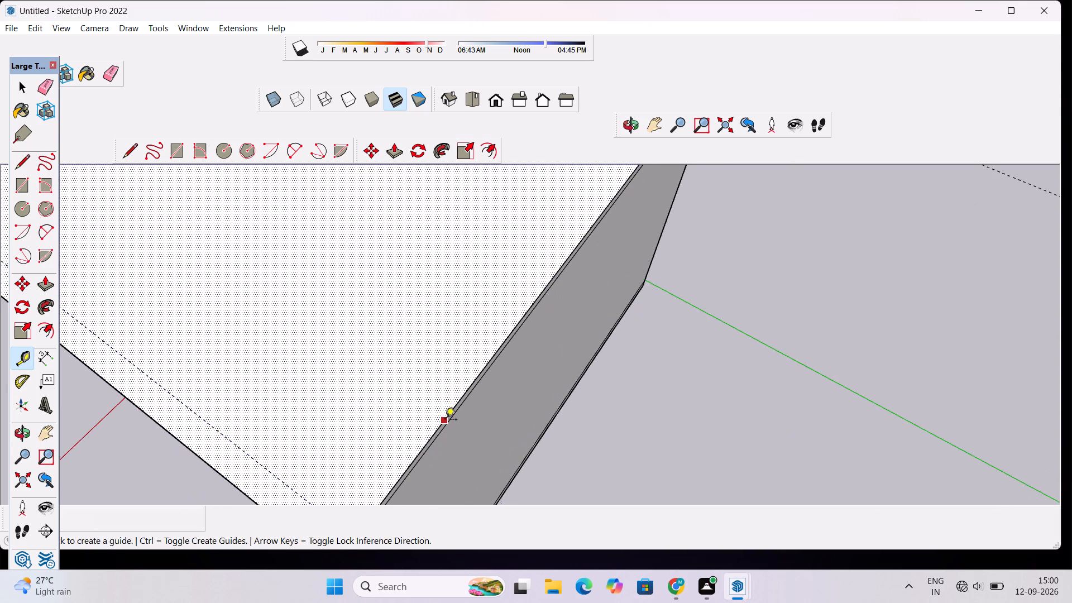
left_click(445, 420)
type("1'")
key("Return")
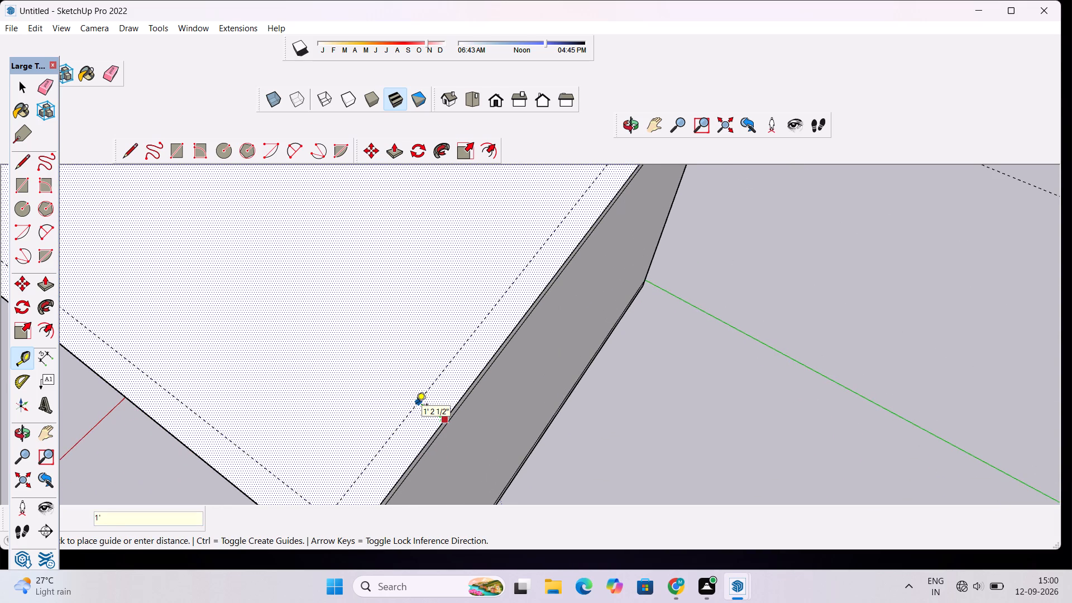
Draw a rectangle on the roof's top face between diagonally opposite intersections of the four 1' guides.
scroll(417, 409, "down", 14)
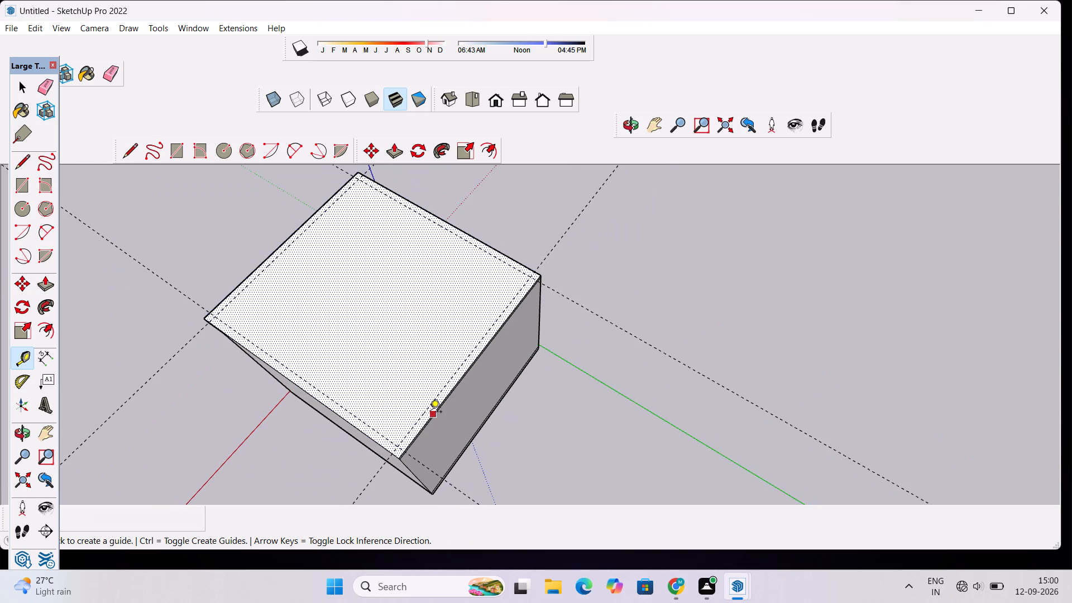
key("r")
scroll(347, 164, "up", 8)
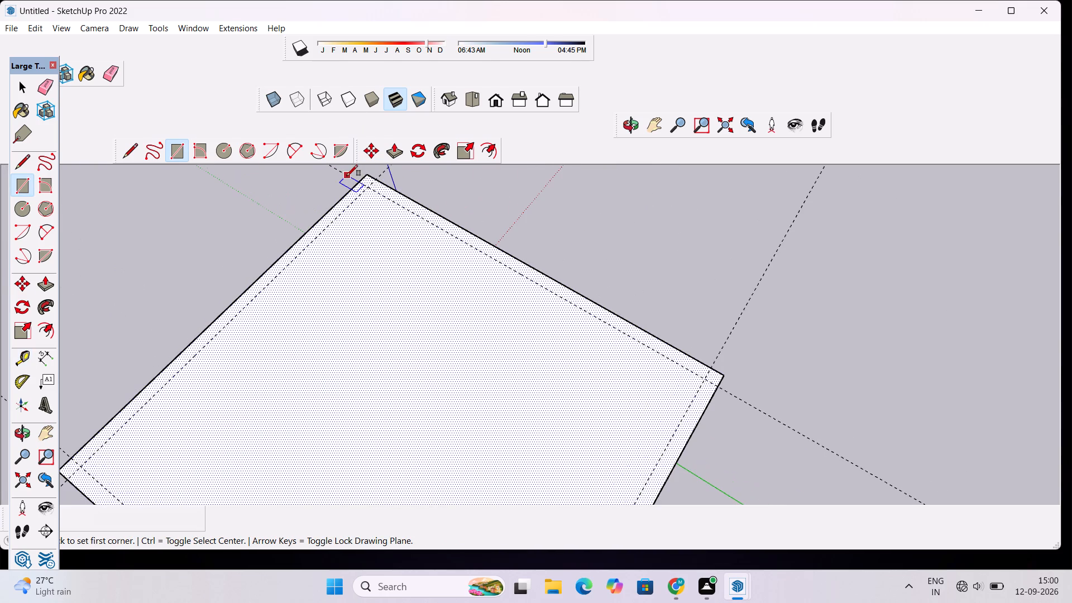
left_click(368, 188)
scroll(374, 218, "down", 4)
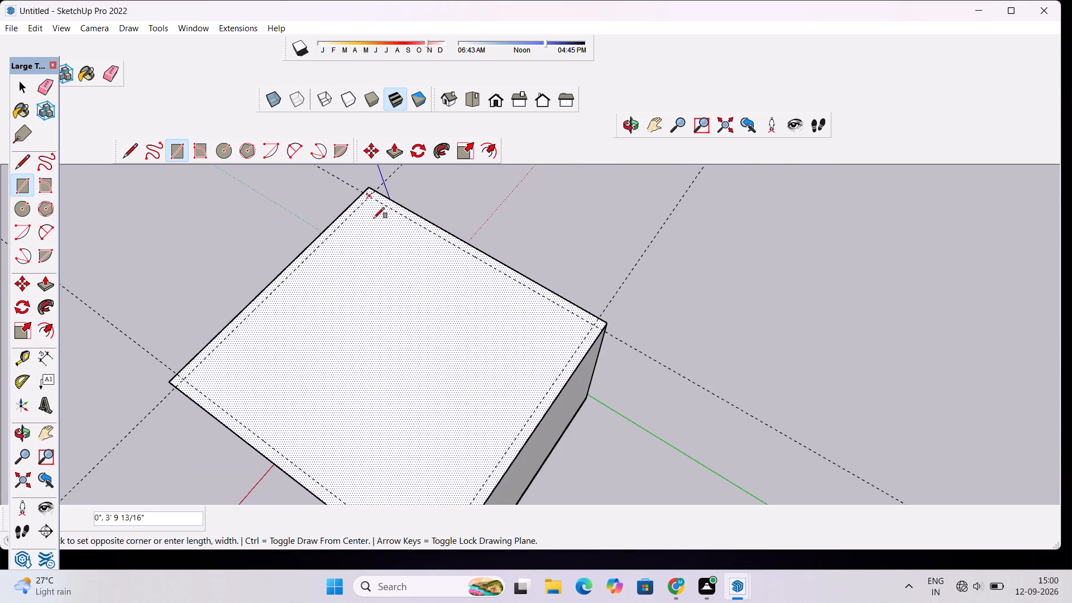
scroll(374, 218, "down", 6)
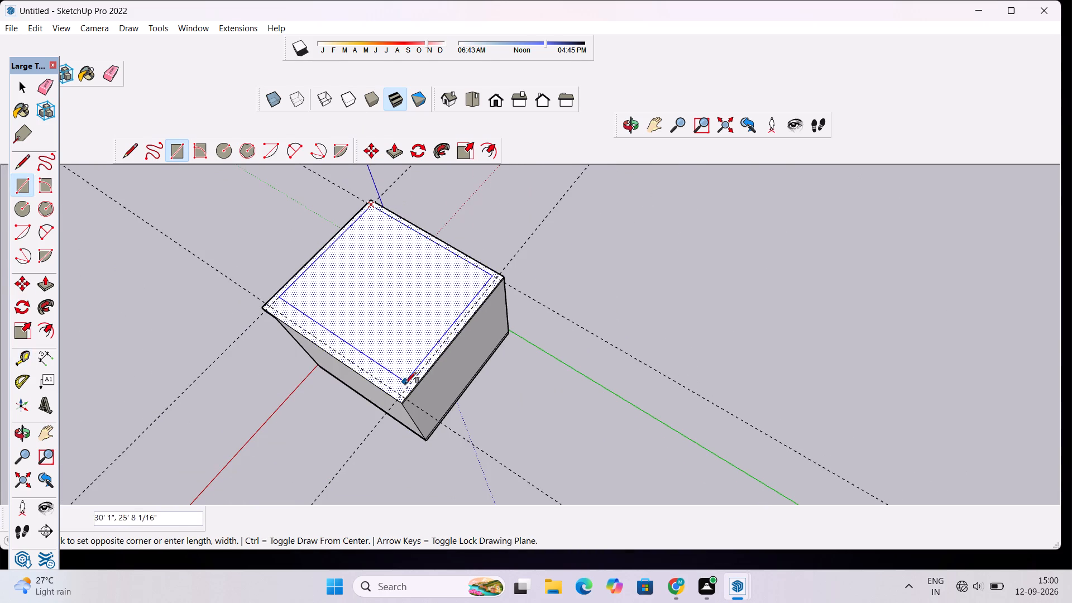
scroll(403, 394, "up", 10)
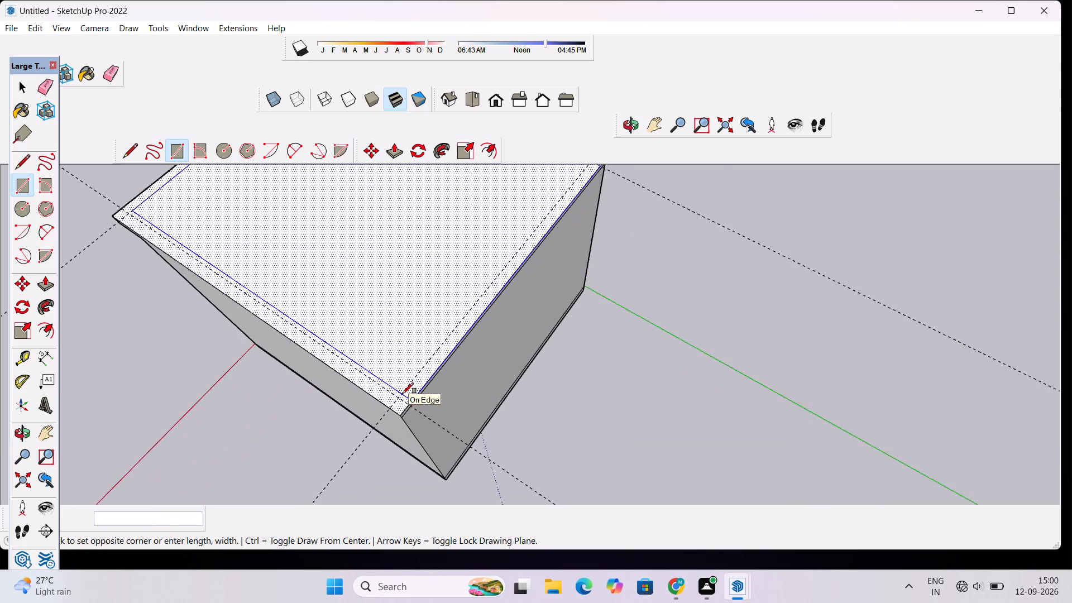
left_click(396, 398)
scroll(396, 398, "down", 5)
key("space")
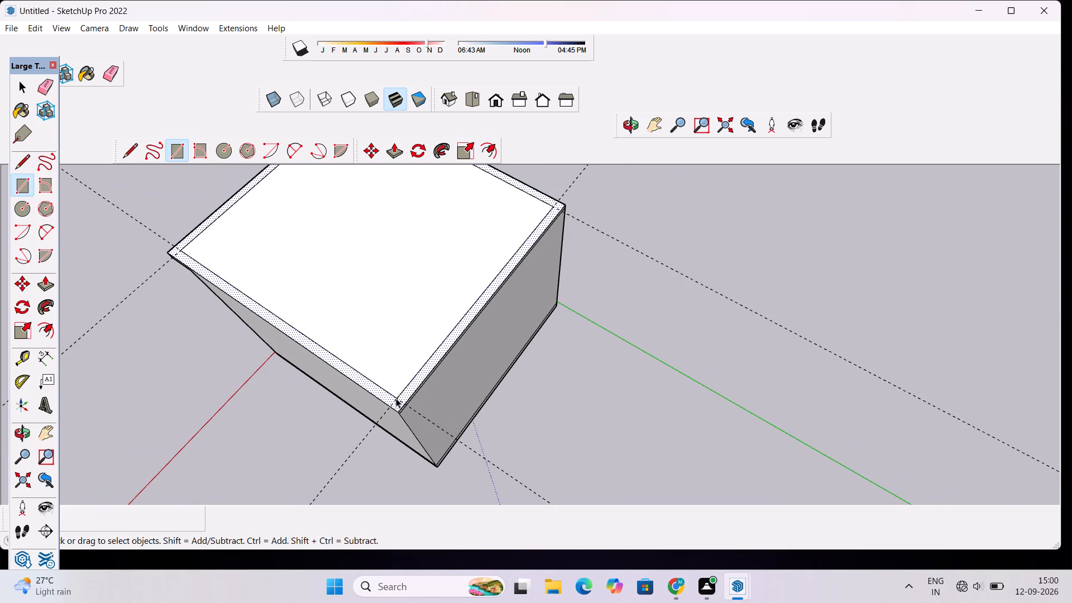
Erase the four 1' guides around the roof top.
key("e")
scroll(437, 367, "down", 5)
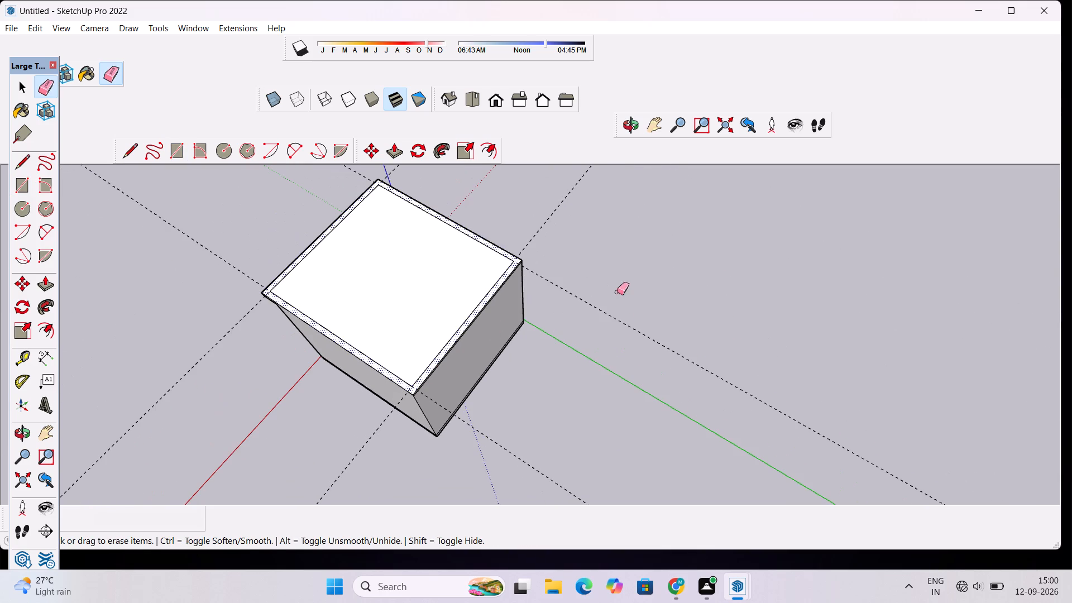
left_click_drag(629, 287, 620, 322)
left_click_drag(524, 385, 492, 442)
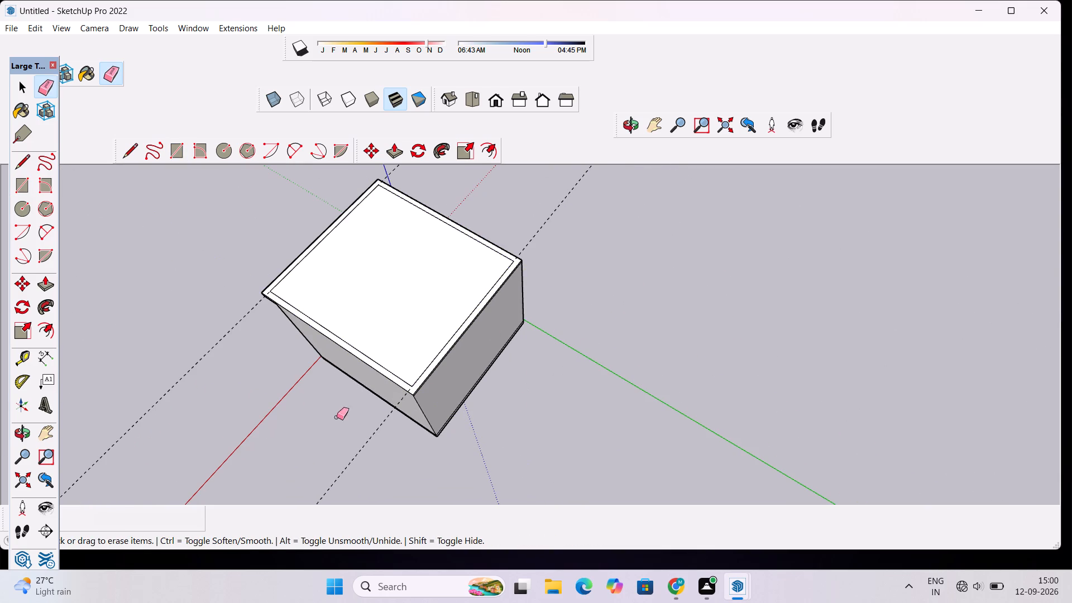
left_click(208, 354)
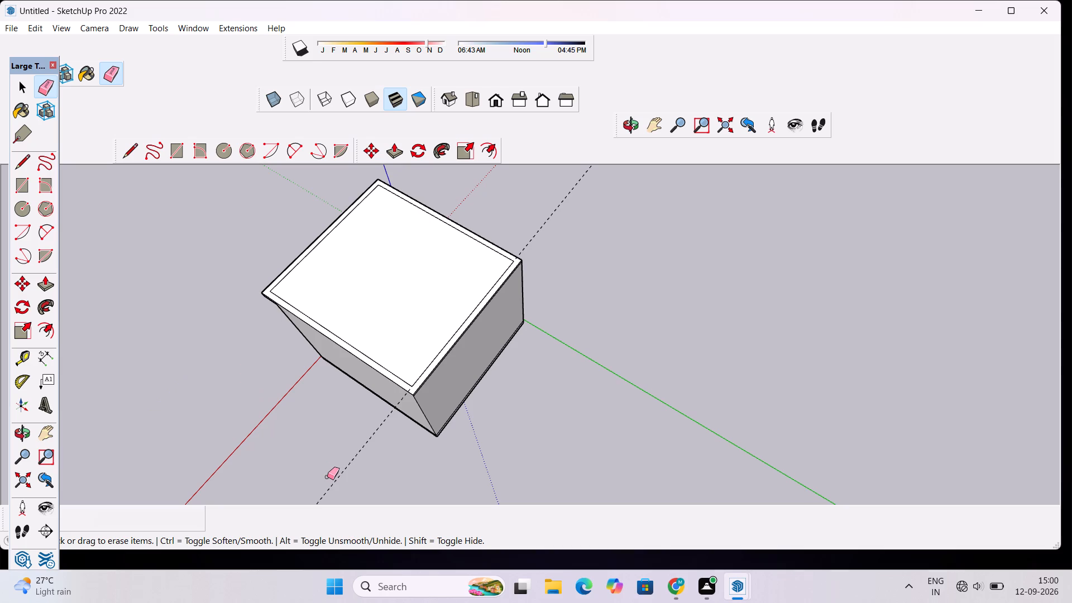
left_click(332, 482)
Push/Pull the 1' border ring on the roof top upward about 7' 10" to form a parapet wall.
scroll(370, 420, "down", 7)
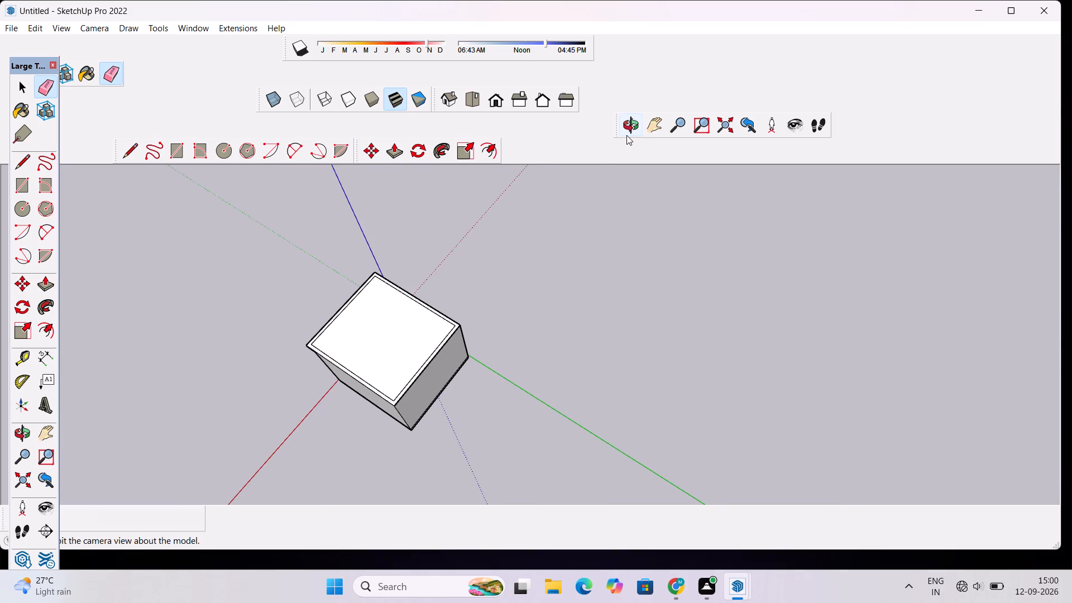
left_click(626, 135)
left_click_drag(418, 297, 599, 212)
scroll(484, 271, "down", 6)
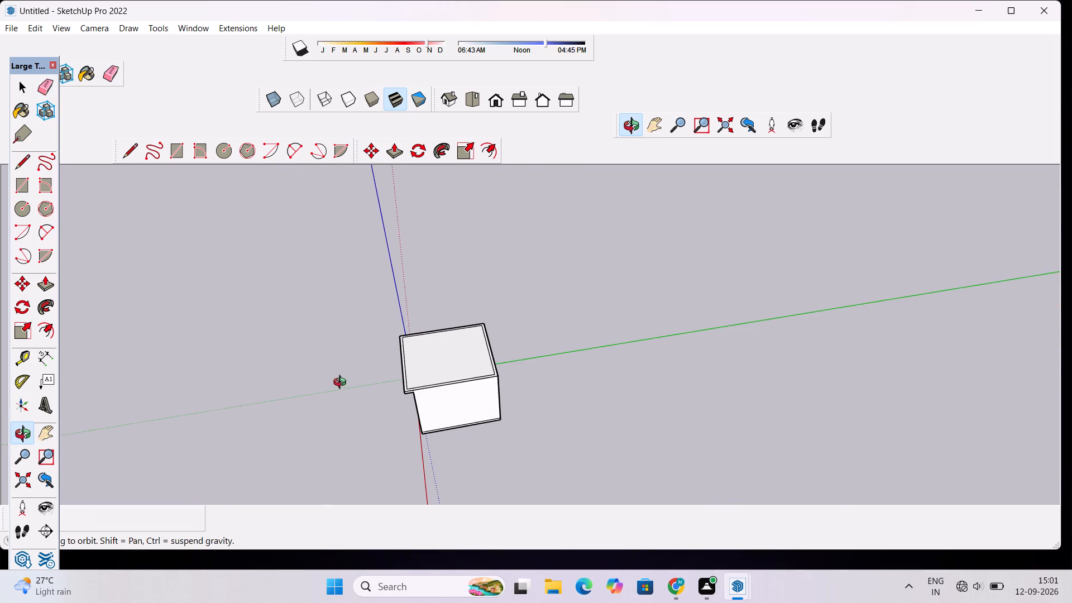
scroll(342, 384, "up", 5)
left_click_drag(419, 376, 462, 411)
scroll(528, 406, "up", 5)
scroll(404, 386, "up", 4)
left_click_drag(405, 387, 461, 387)
scroll(490, 350, "down", 2)
left_click_drag(483, 342, 382, 386, "shift")
scroll(380, 388, "up", 3)
left_click_drag(380, 388, 373, 401)
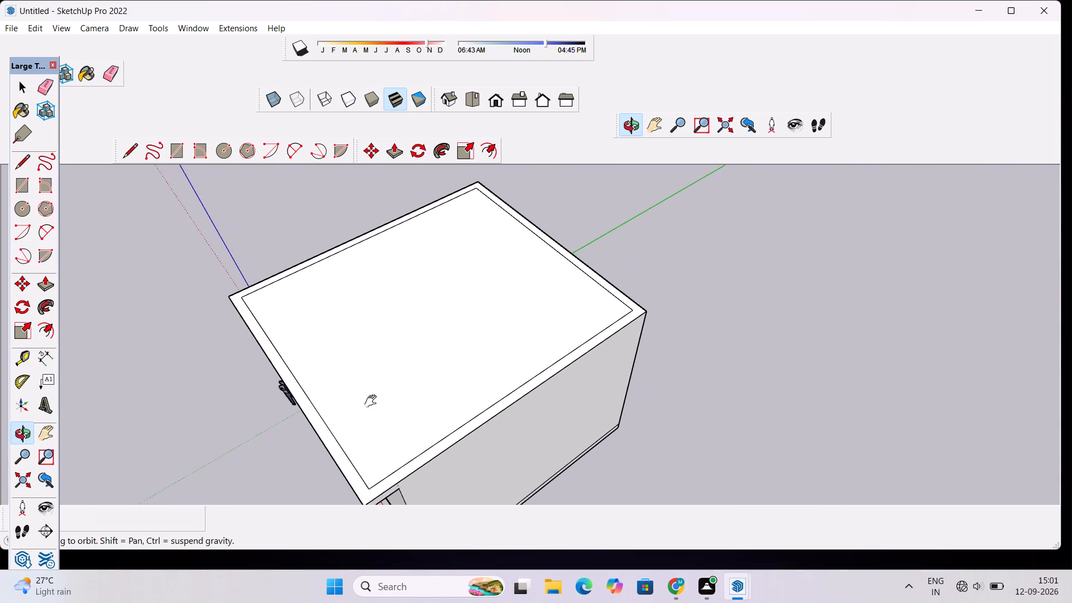
left_click_drag(373, 401, 373, 402)
key("p")
left_click(330, 438)
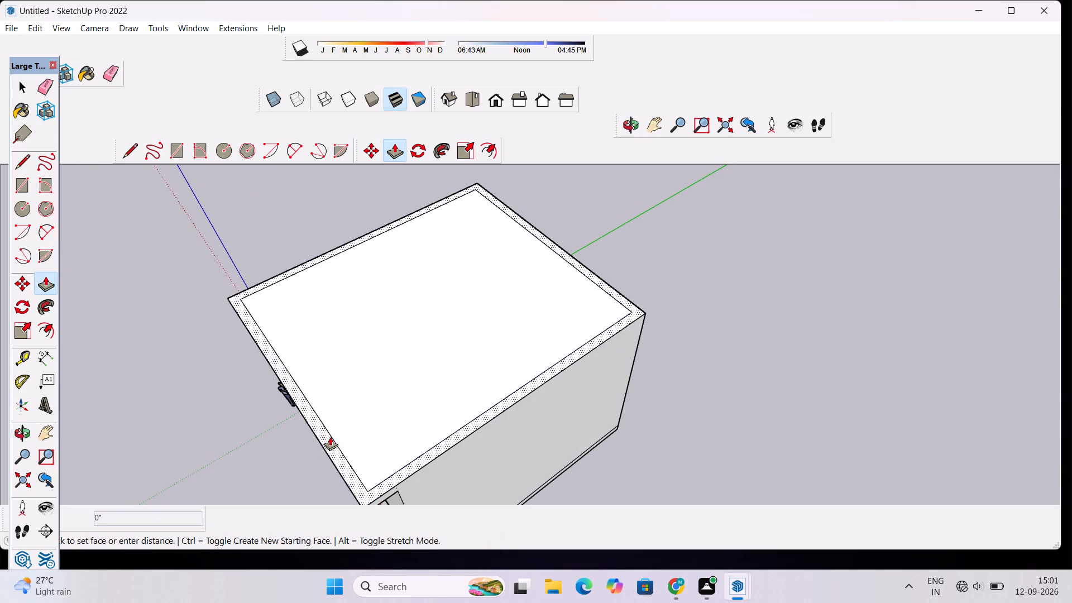
scroll(331, 419, "down", 3)
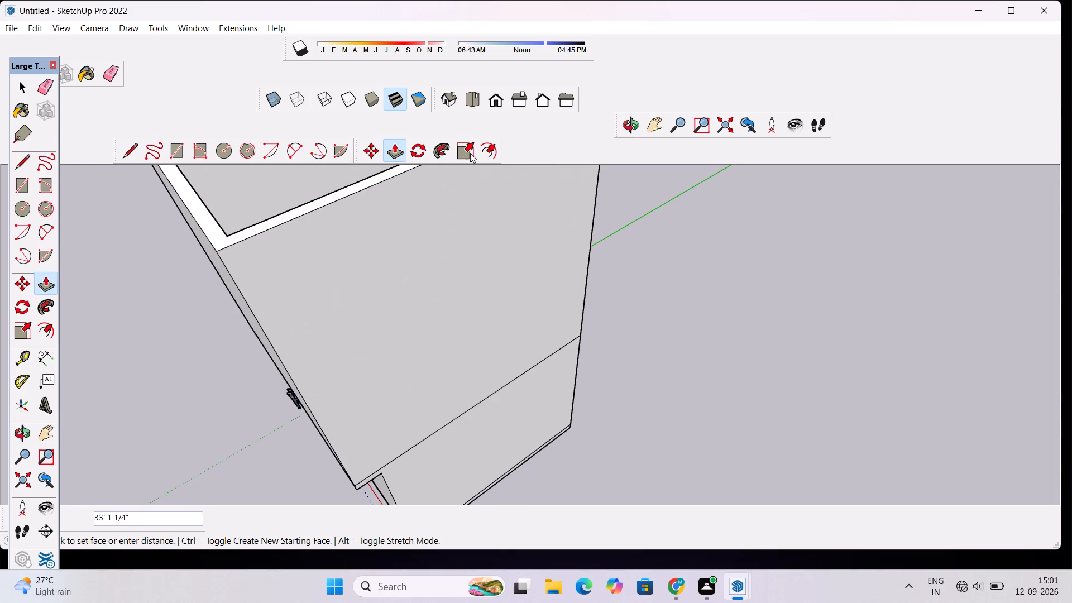
left_click(494, 107)
left_click_drag(426, 301, 439, 299)
Erase the seam lines between the parapet and the roof slab on the front face and the side face farthest from the origin.
scroll(439, 299, "down", 4)
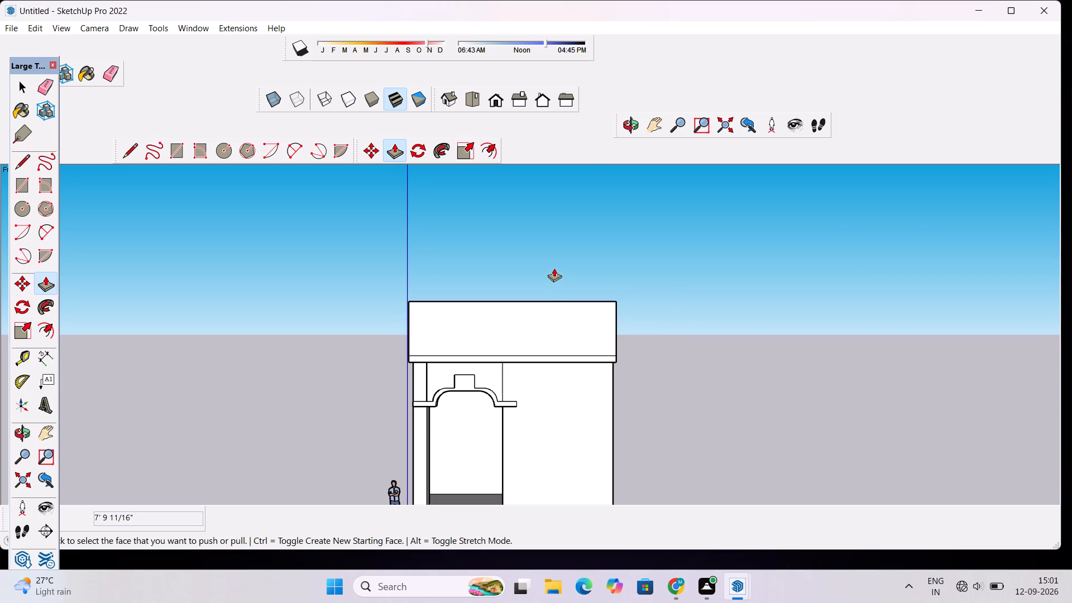
left_click(626, 119)
left_click_drag(599, 260, 599, 272)
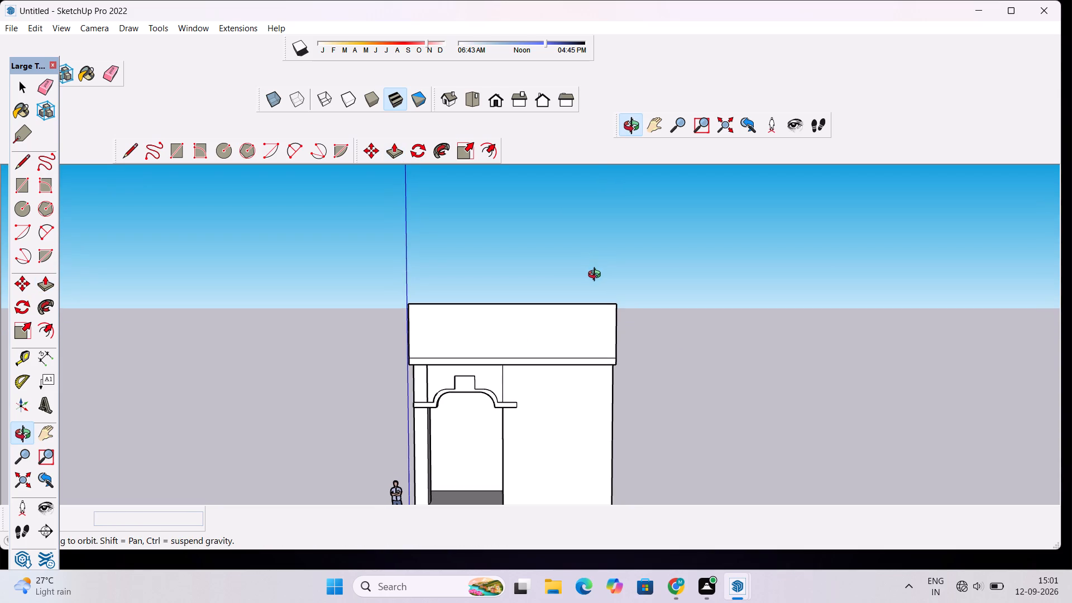
left_click_drag(594, 297, 586, 352)
left_click_drag(586, 352, 615, 306)
scroll(546, 312, "down", 11)
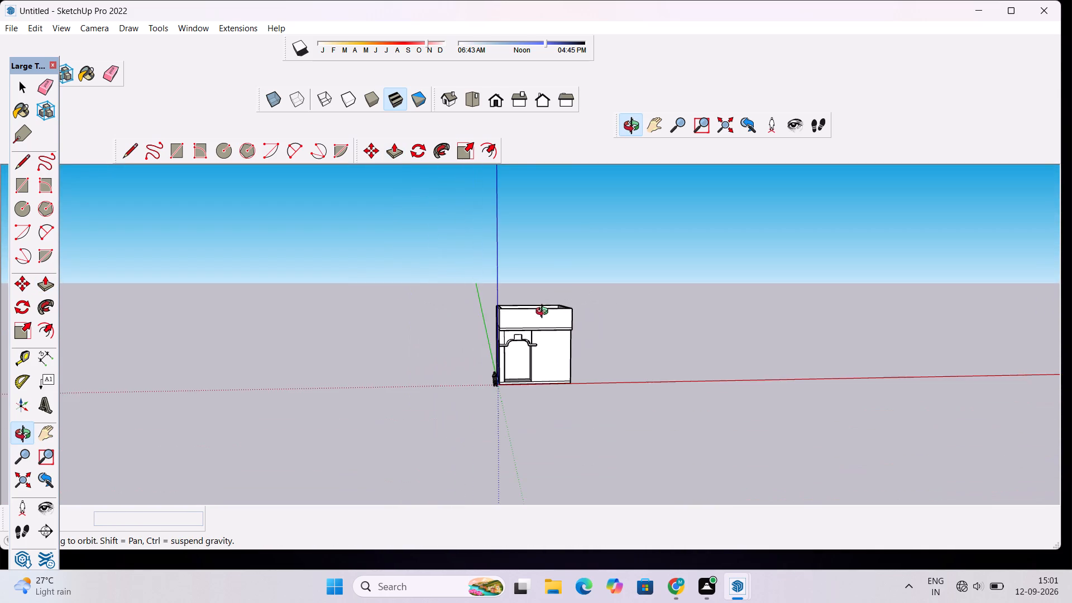
scroll(548, 315, "up", 5)
left_click_drag(730, 408, 697, 436)
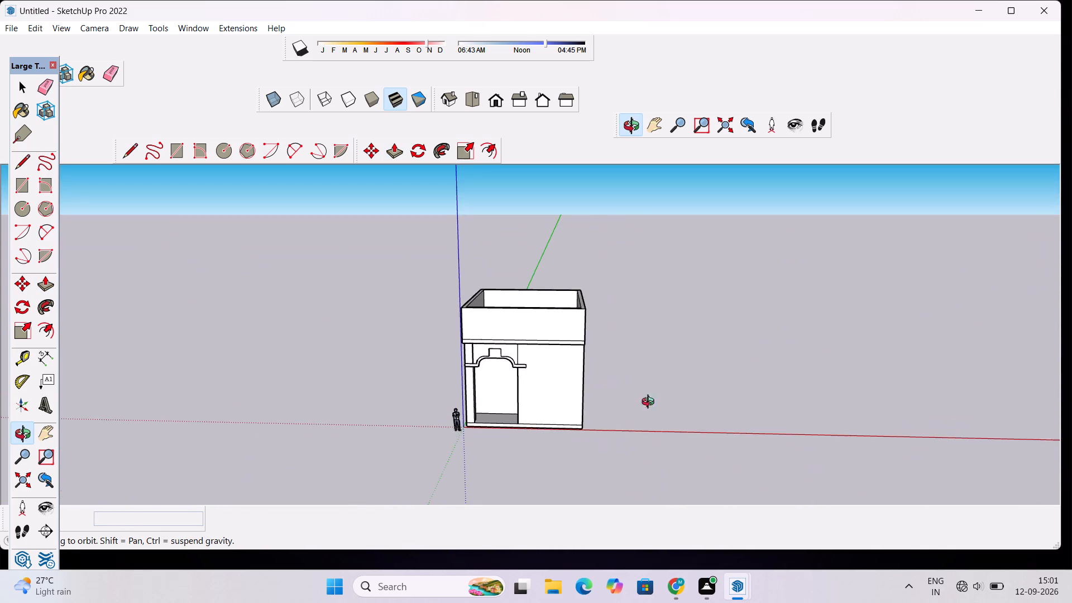
scroll(605, 366, "up", 6)
left_click_drag(680, 316, 552, 363)
scroll(456, 365, "up", 6)
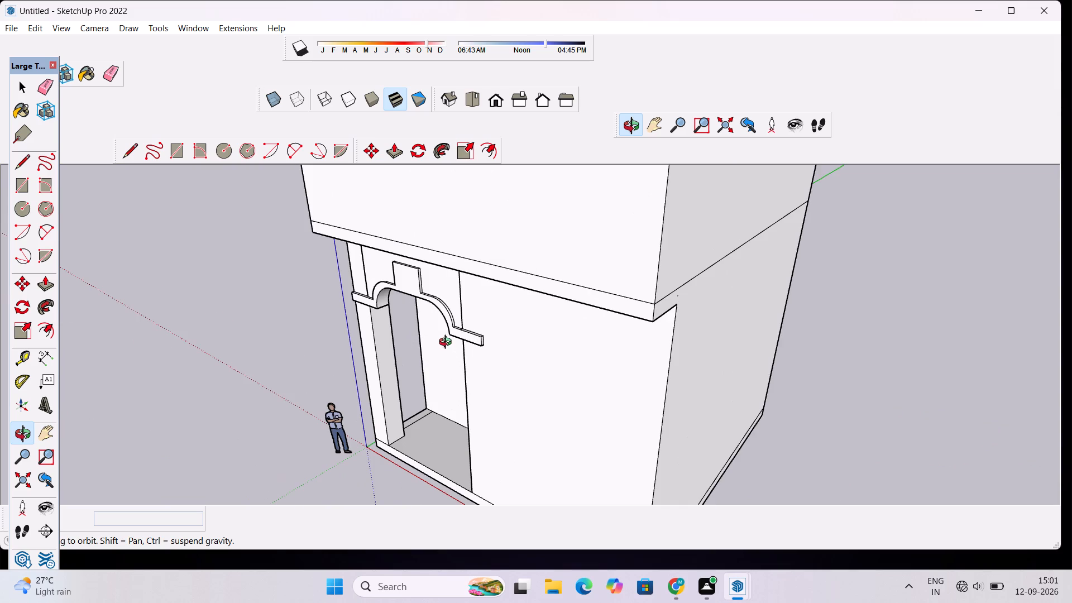
key("e")
left_click_drag(523, 262, 528, 274)
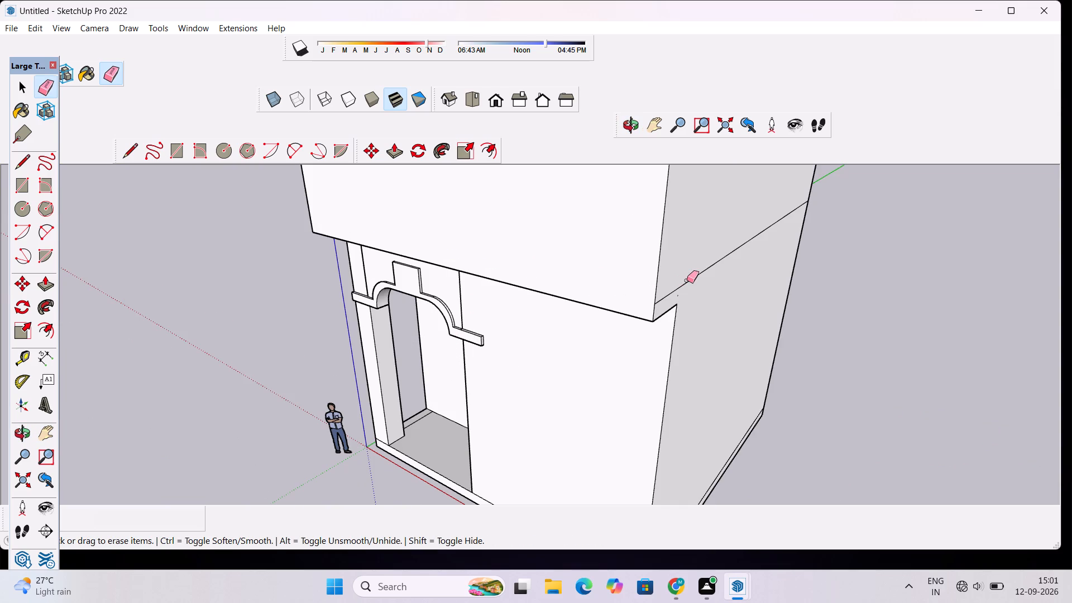
left_click(687, 280)
Erase the roof seam line on the side wall nearest the origin and the leftover edge stub at its overhang corner.
scroll(267, 312, "down", 6)
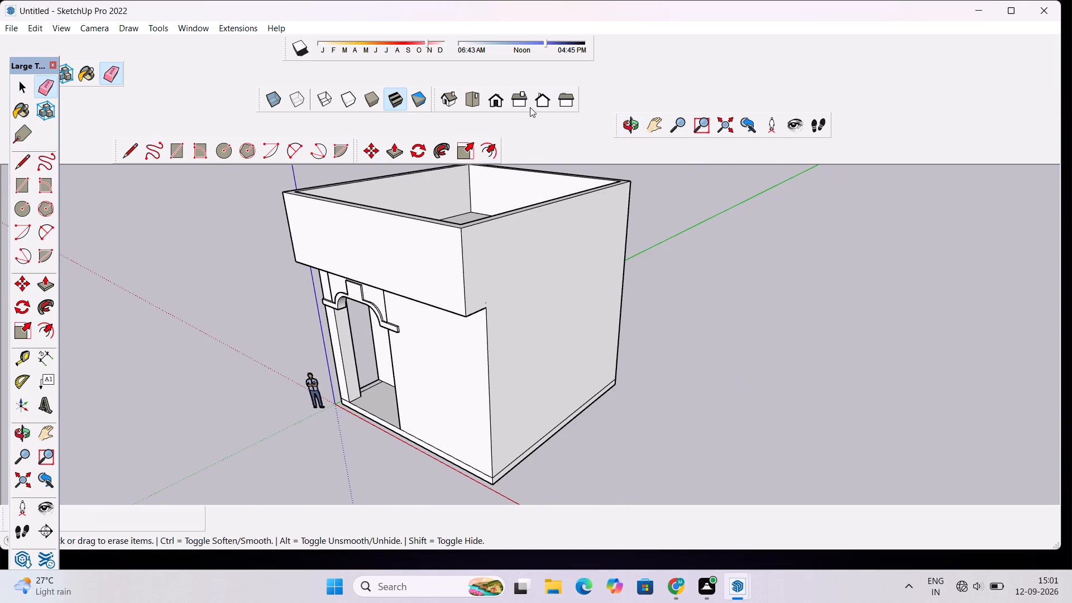
left_click(630, 129)
left_click_drag(307, 299, 803, 241)
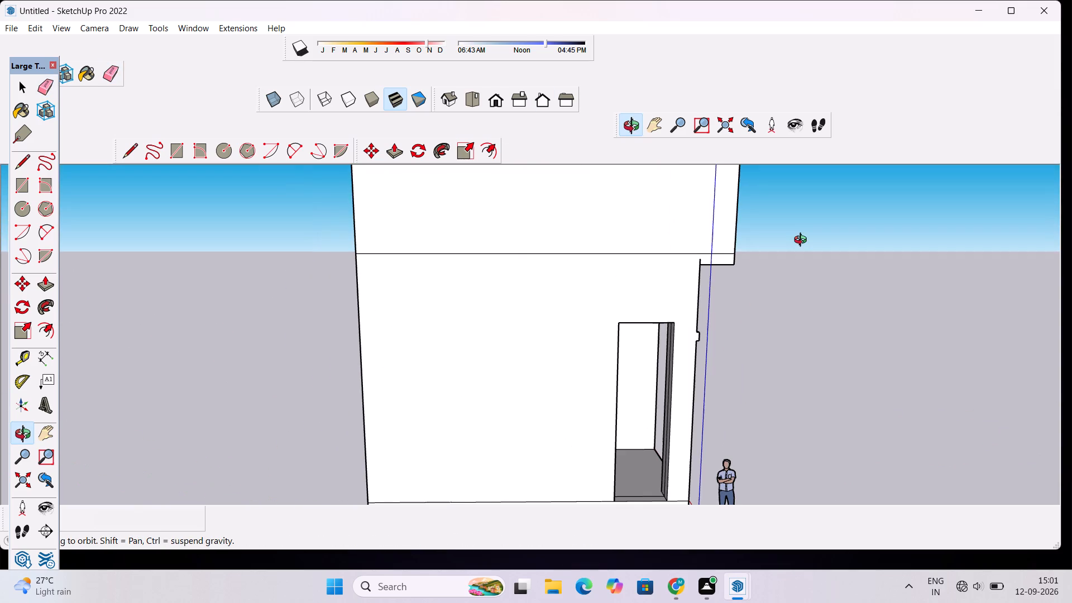
key("e")
left_click_drag(698, 237, 692, 256)
scroll(720, 253, "up", 5)
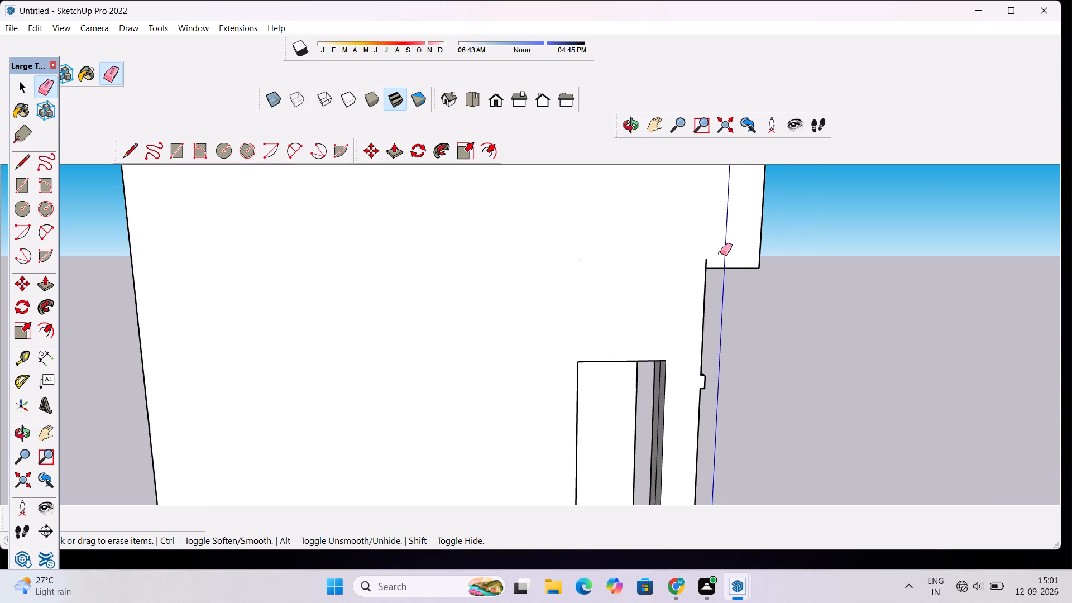
scroll(720, 253, "up", 8)
left_click_drag(704, 270, 685, 280)
scroll(712, 257, "down", 5)
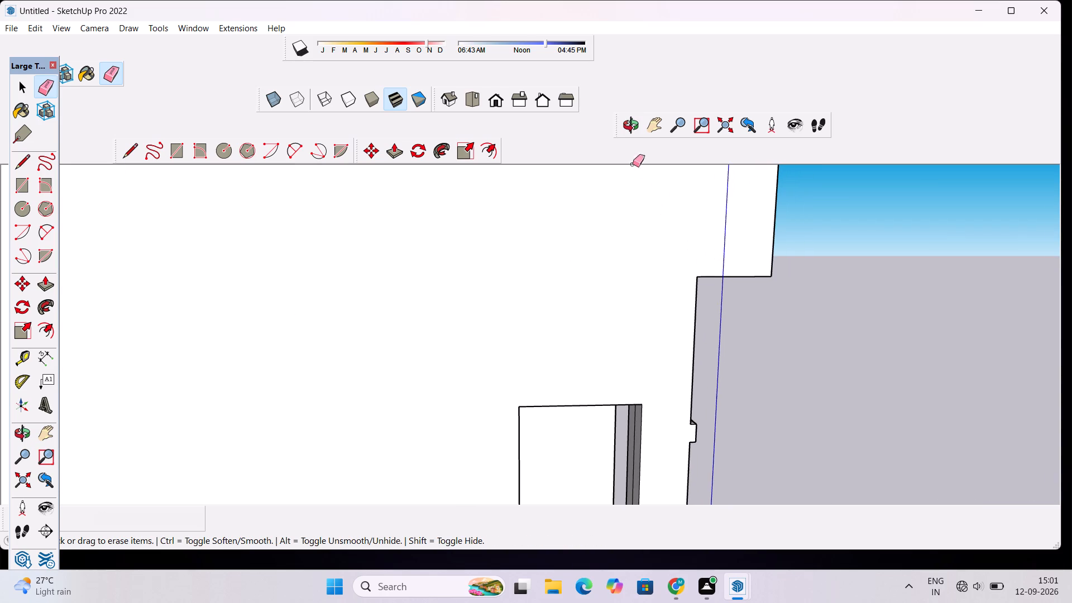
Examine the parapet, roof interior and exterior walls from above, the side and the front.
left_click(628, 125)
left_click_drag(679, 265, 564, 459)
scroll(564, 459, "down", 6)
left_click_drag(542, 388, 697, 422)
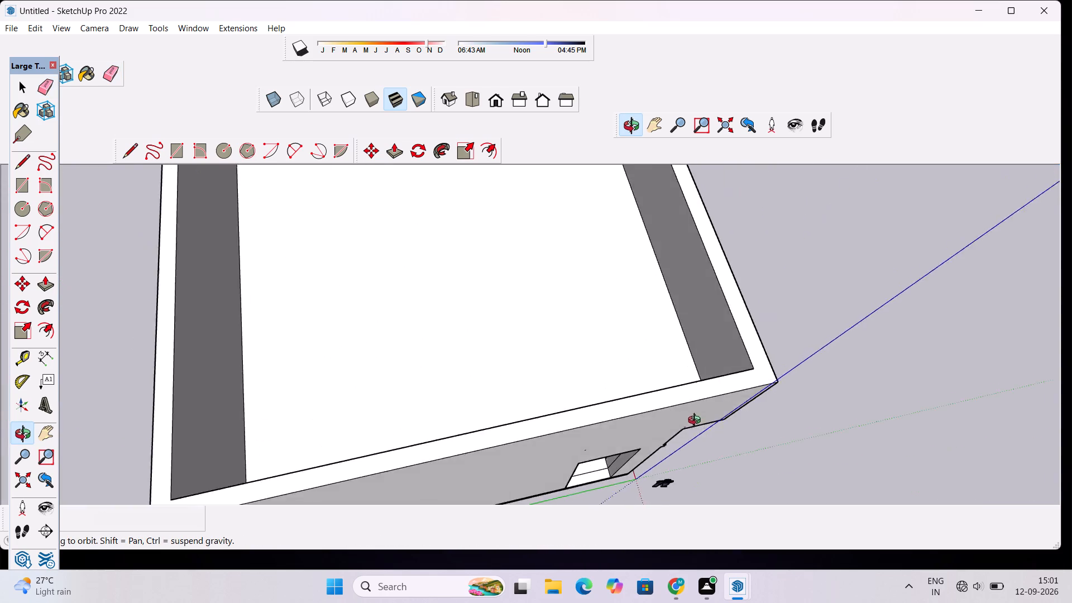
left_click_drag(697, 422, 330, 364)
scroll(375, 350, "down", 6)
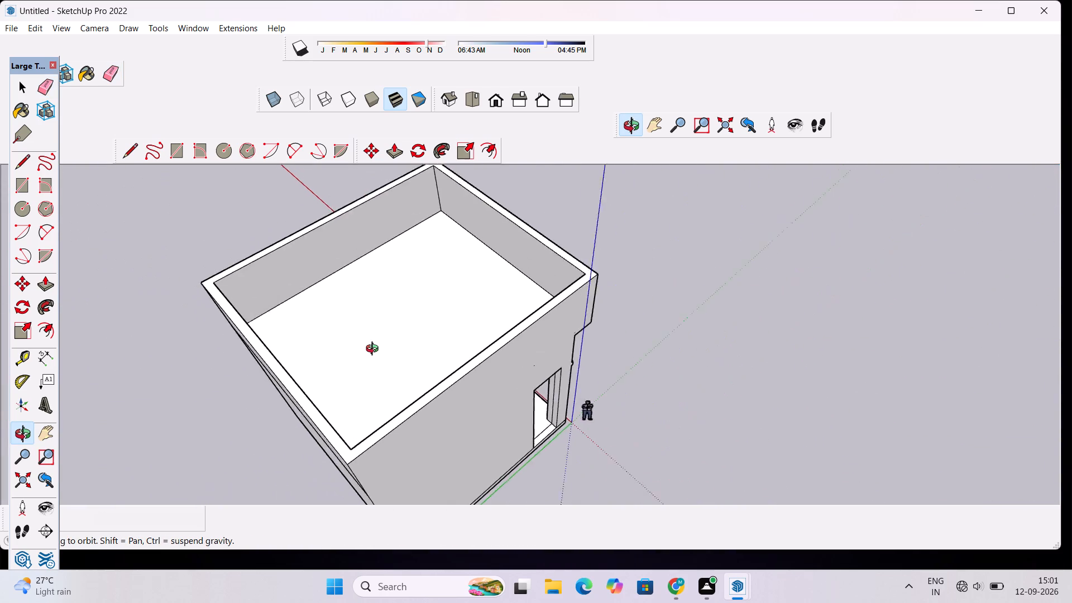
scroll(375, 350, "down", 1)
left_click_drag(653, 470, 520, 242)
left_click_drag(677, 301, 377, 344)
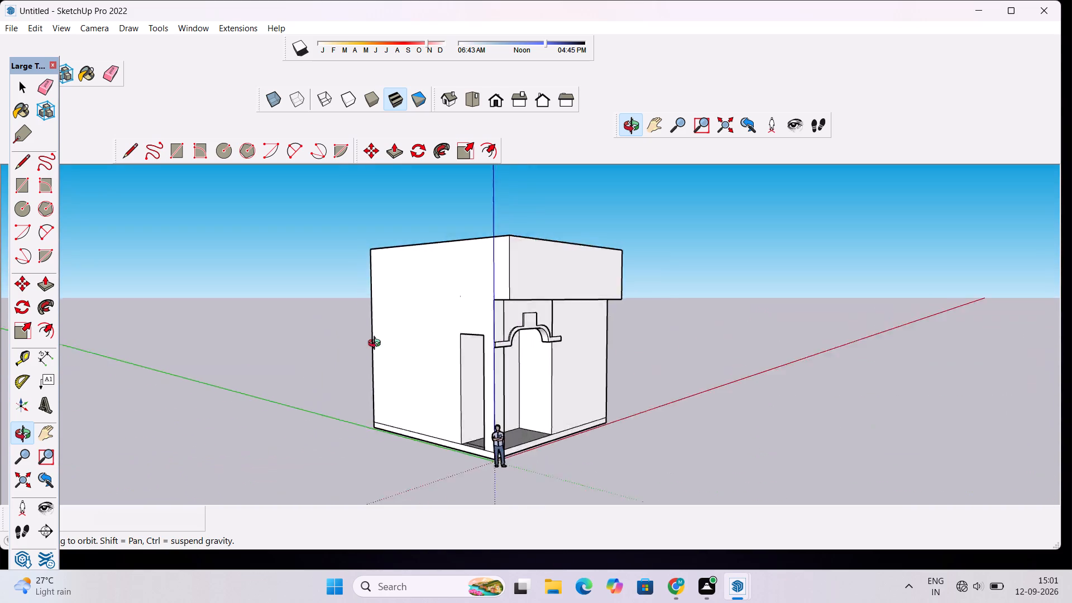
left_click_drag(377, 344, 307, 344)
scroll(523, 375, "up", 6)
left_click_drag(440, 395, 693, 359)
scroll(694, 359, "down", 6)
left_click_drag(694, 359, 676, 399)
scroll(605, 418, "up", 4)
left_click_drag(608, 406, 321, 489)
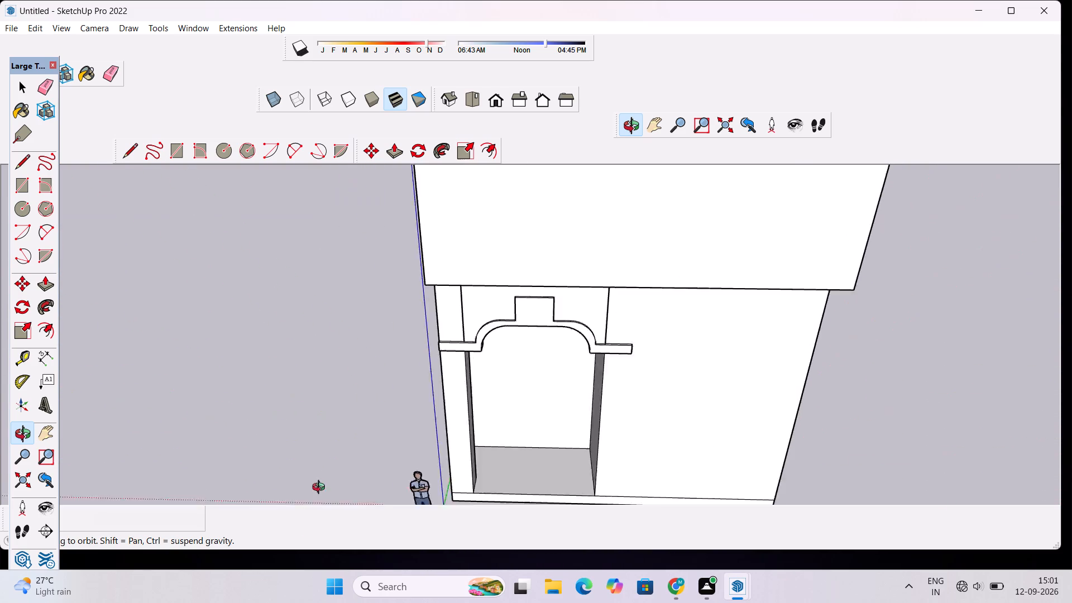
Push/Pull the floor strip inside the side wall's rectangular opening up 4' to form a sill.
left_click_drag(321, 489, 296, 486)
scroll(429, 462, "up", 5)
left_click_drag(476, 459, 425, 478)
scroll(482, 442, "up", 5)
scroll(542, 381, "up", 5)
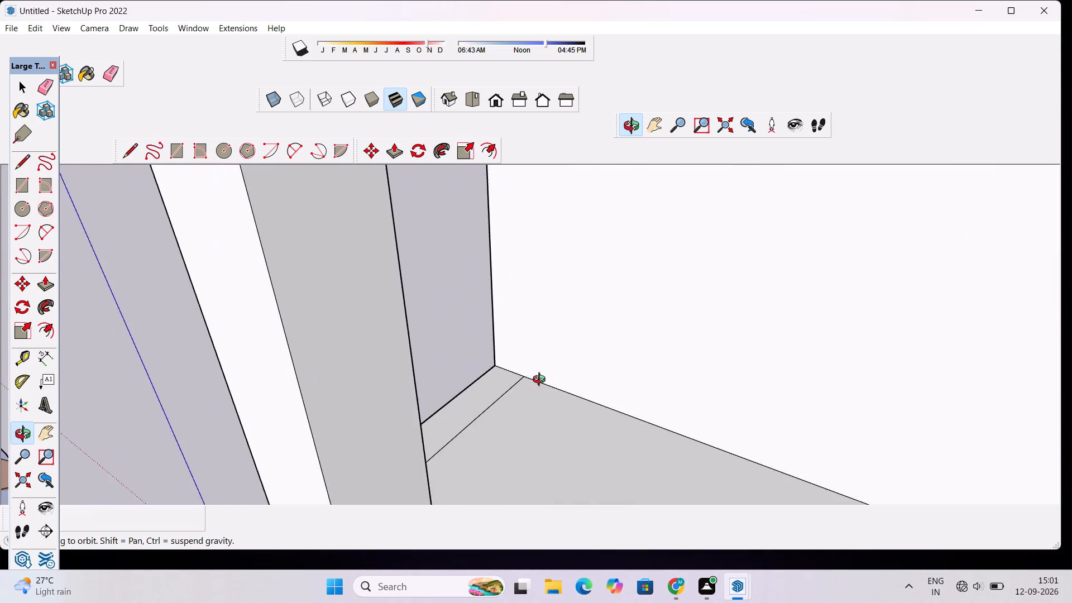
left_click_drag(551, 384, 492, 410)
key("space")
left_click(463, 394)
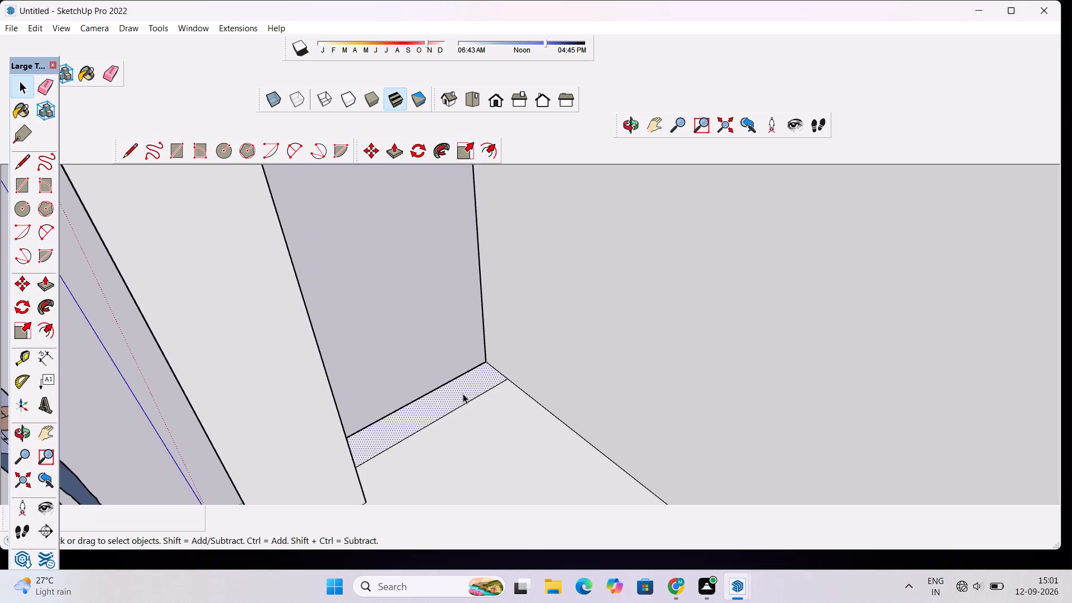
key("p")
left_click(463, 394)
scroll(528, 318, "down", 1)
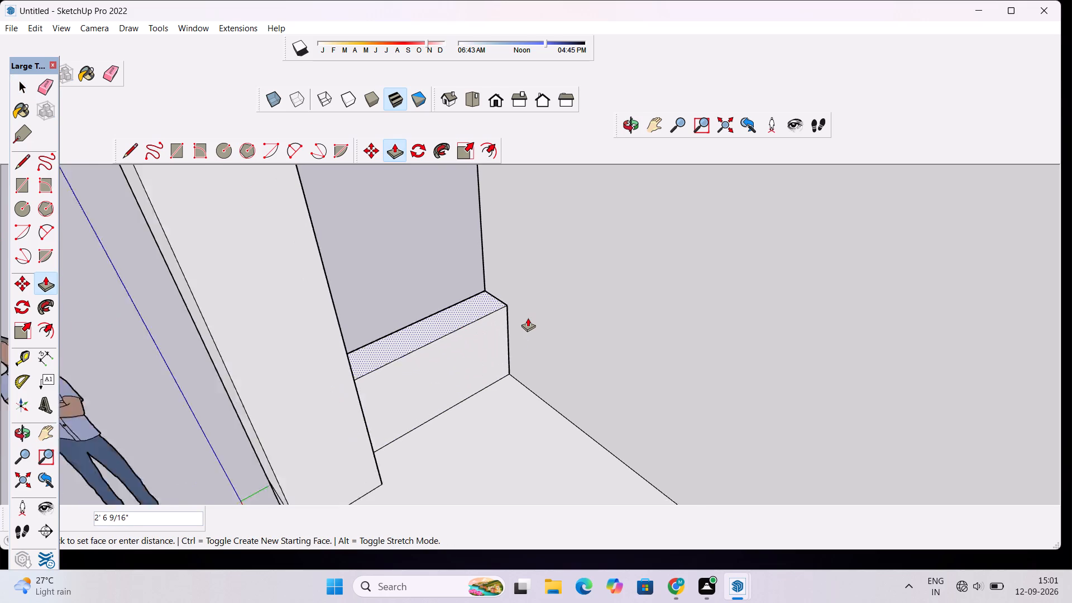
scroll(528, 318, "down", 2)
type("4'")
key("Return")
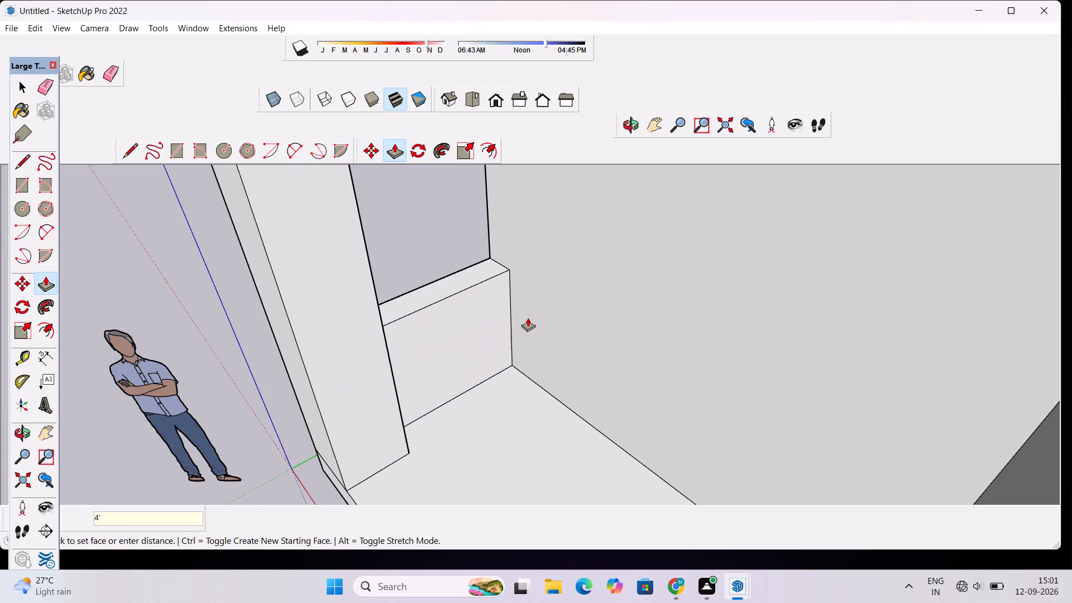
Examine the raised sill in the side opening and the front facade with its arch and overhang.
scroll(528, 318, "down", 5)
left_click(629, 129)
left_click_drag(456, 429, 547, 349)
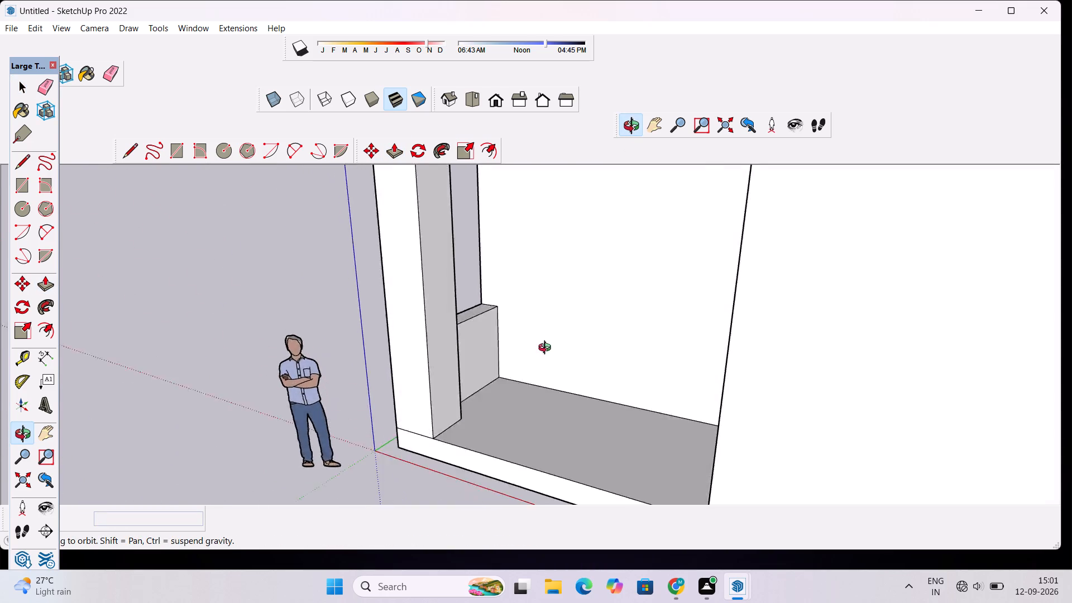
left_click_drag(547, 349, 562, 340)
scroll(564, 340, "down", 7)
left_click_drag(490, 385, 716, 396)
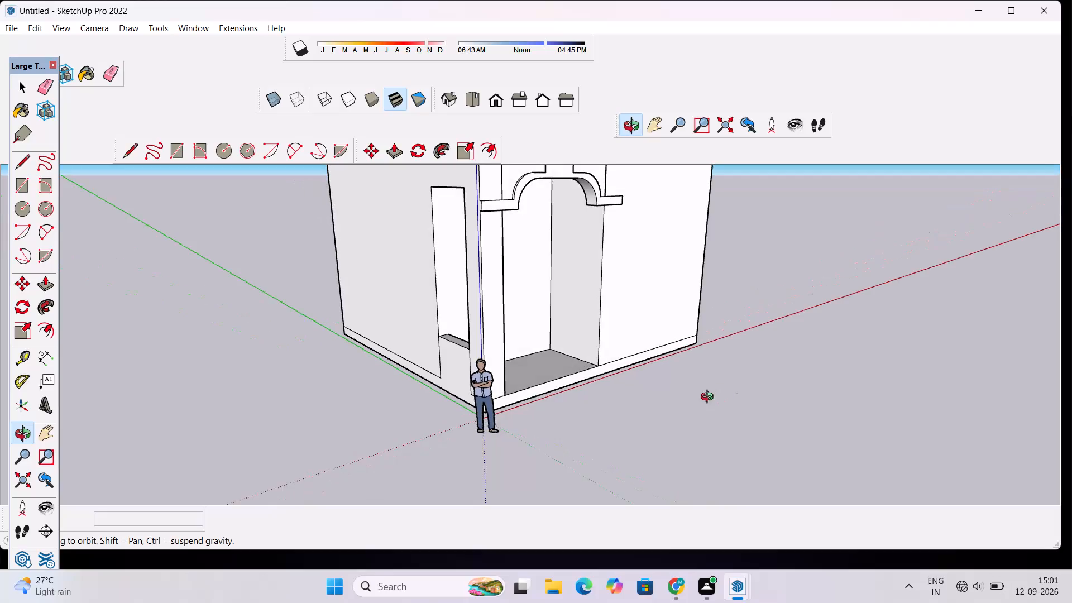
scroll(638, 407, "down", 4)
left_click_drag(573, 390, 447, 431, "shift")
scroll(457, 417, "up", 4, "shift")
left_click_drag(576, 417, 520, 422, "shift")
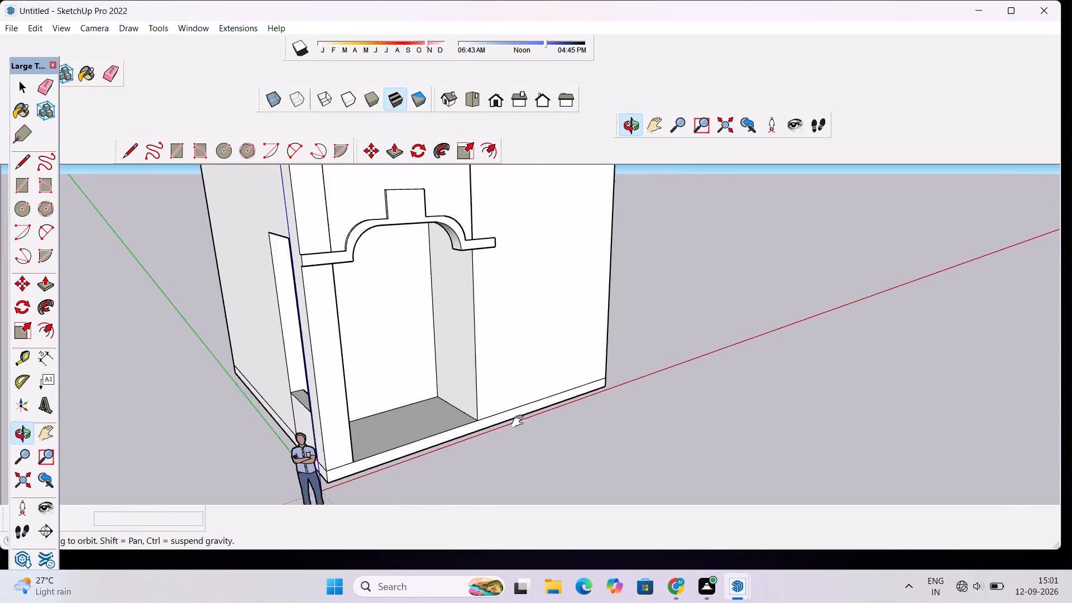
left_click_drag(520, 422, 457, 419, "shift")
scroll(462, 414, "down", 5)
left_click_drag(530, 426, 413, 395)
scroll(425, 329, "up", 4)
left_click_drag(435, 320, 444, 407)
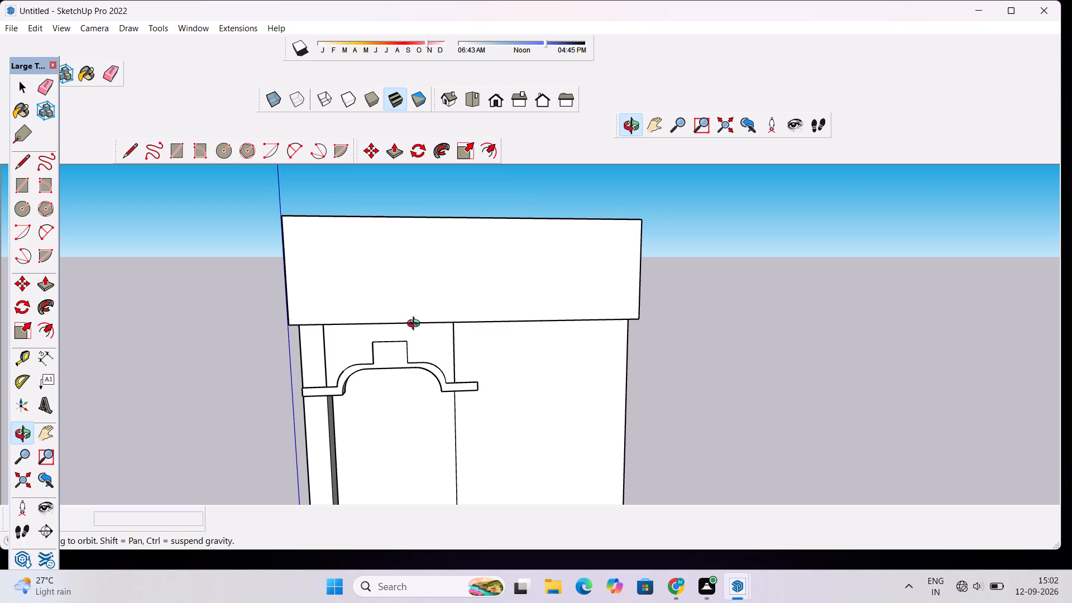
scroll(441, 361, "down", 3)
scroll(494, 341, "up", 2)
left_click_drag(521, 358, 444, 362)
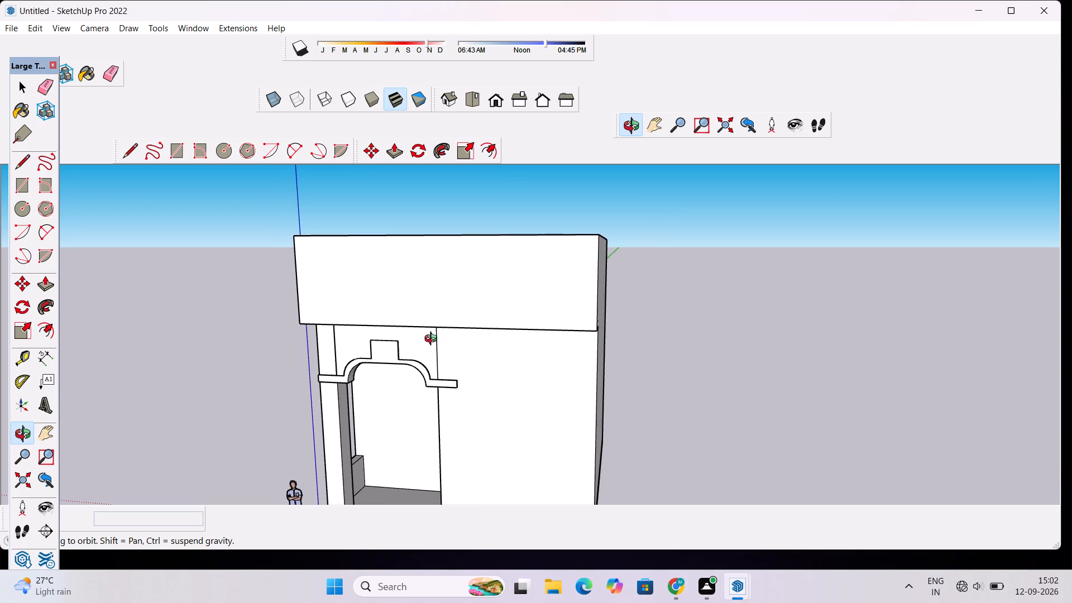
scroll(432, 327, "up", 6)
scroll(439, 315, "down", 6)
left_click_drag(378, 347, 419, 347)
scroll(419, 347, "down", 1)
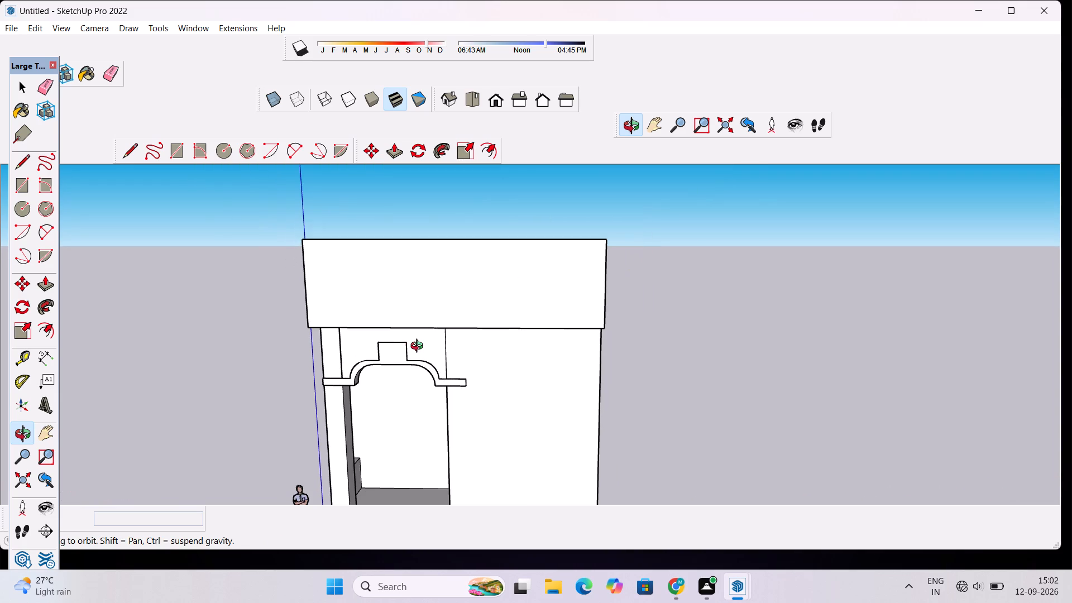
left_click_drag(408, 341, 453, 387, "shift")
scroll(464, 345, "down", 6)
left_click_drag(513, 425, 504, 381)
scroll(508, 393, "up", 8, "shift")
left_click_drag(499, 396, 477, 398, "shift")
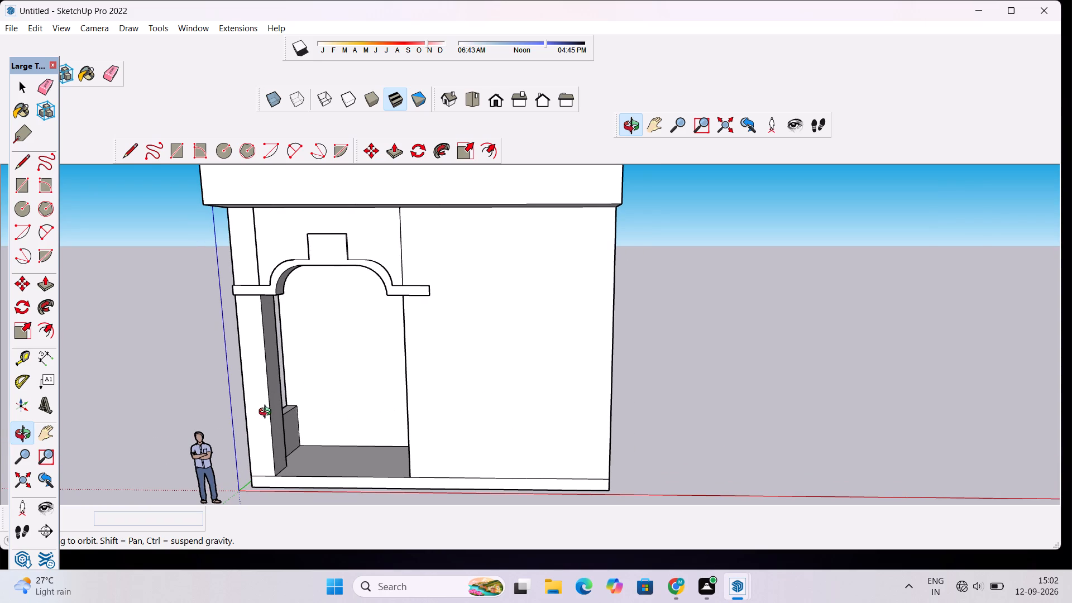
Draw a thin band rectangle about 9 9/16" by 16' 7" across the front wall, from the arched opening's jamb to the far corner.
left_click_drag(275, 398, 387, 369, "shift")
left_click_drag(539, 375, 525, 381, "shift")
key("r")
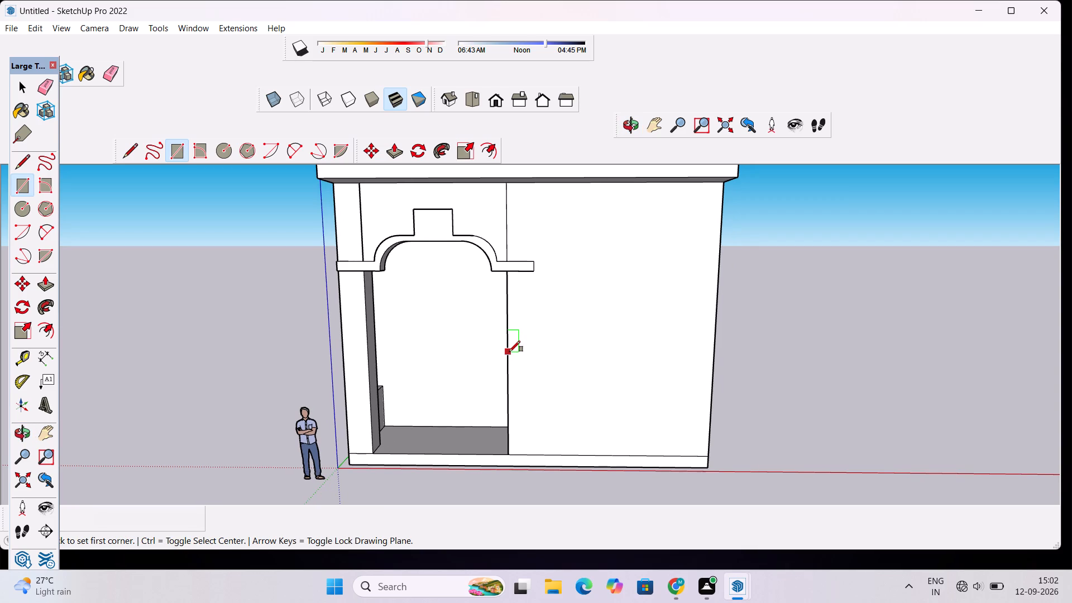
left_click(509, 357)
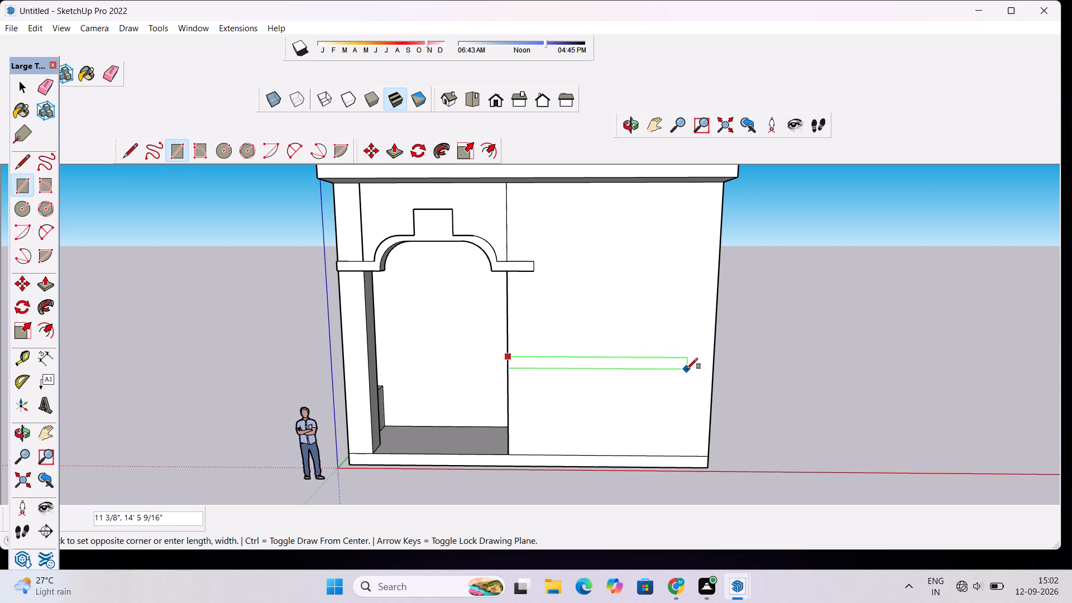
left_click(714, 367)
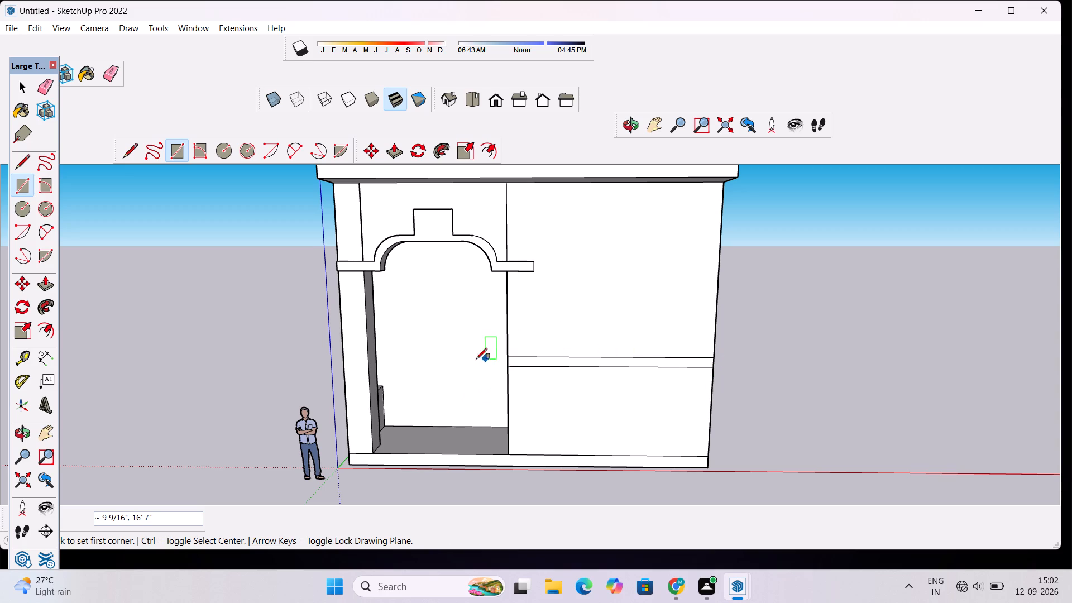
Draw a band rectangle about 8 5/8" by 2' 1/2" on the corner pier's front face, aligned with the wall band's height.
scroll(367, 357, "up", 5)
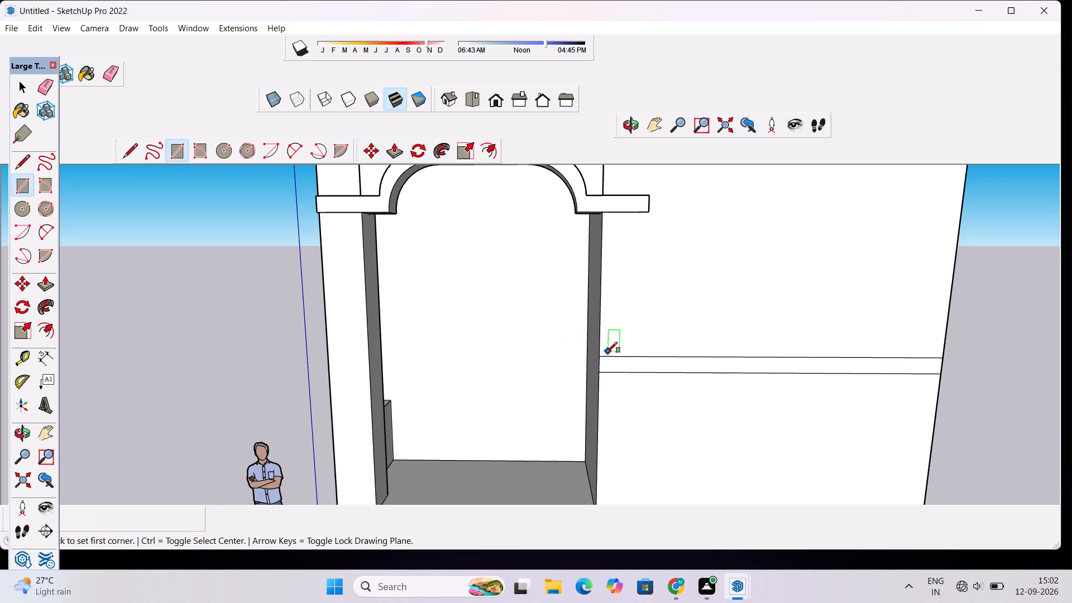
left_click(367, 358)
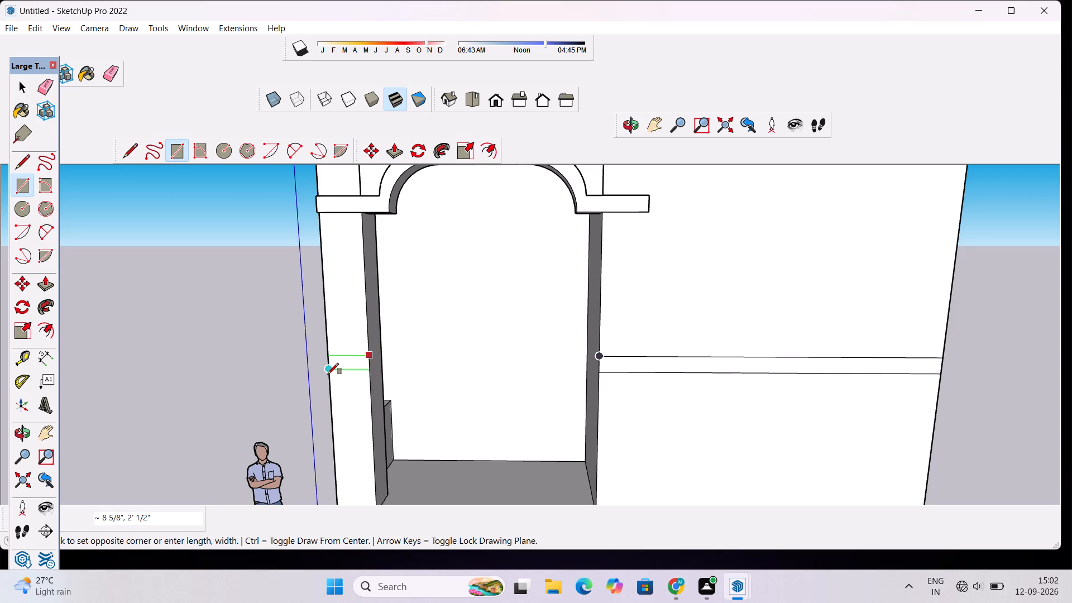
left_click(327, 374)
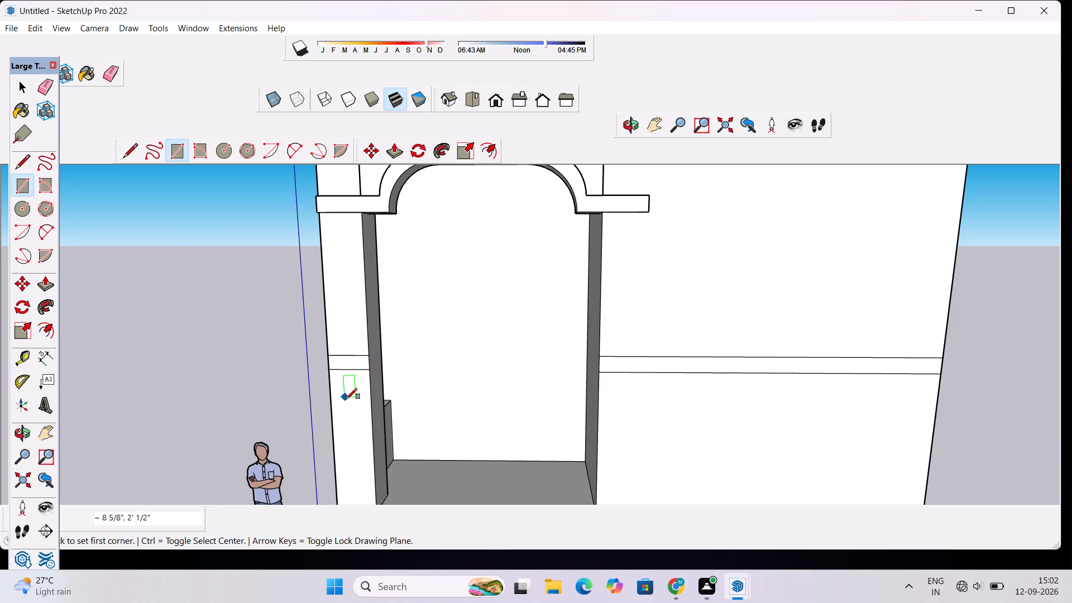
Continue the band onto the pier's face inside the arched opening with a rectangle about 2' 1/2" by 8 5/8".
scroll(351, 413, "up", 5)
scroll(360, 389, "down", 10)
scroll(371, 375, "up", 6)
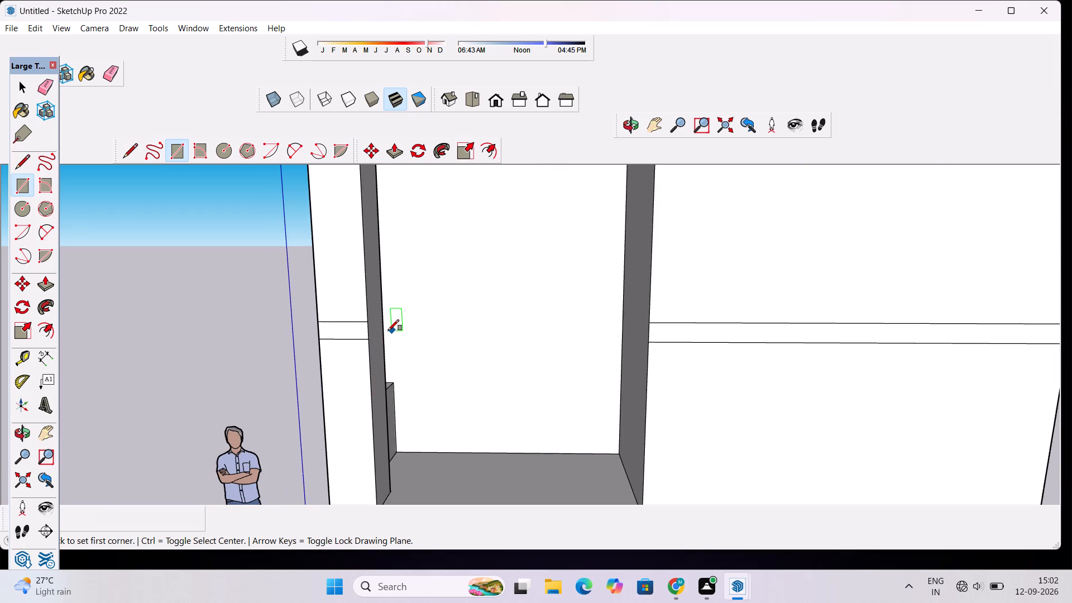
scroll(386, 331, "up", 10)
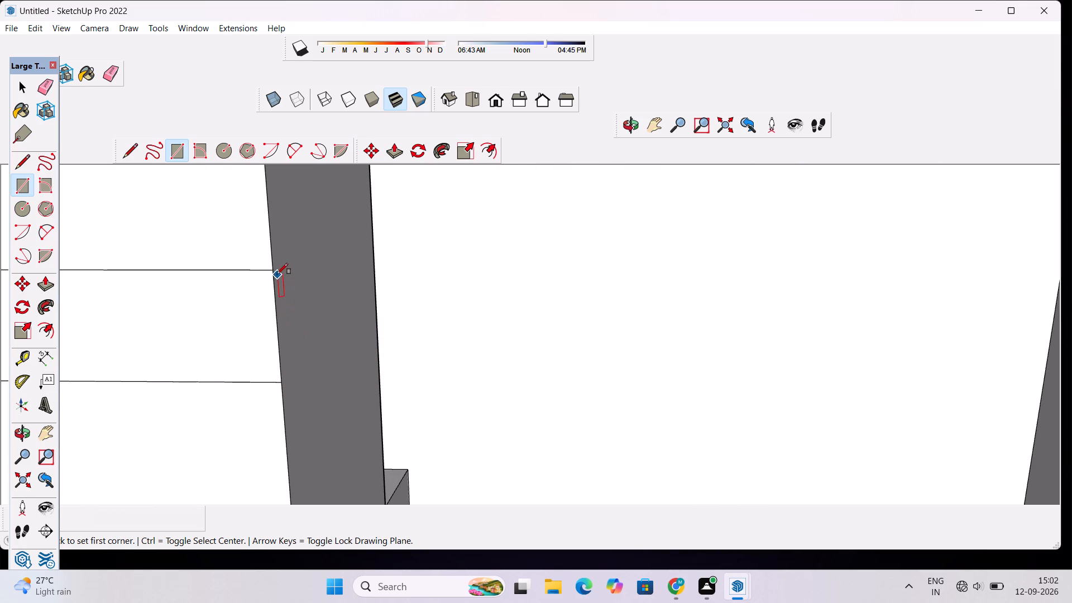
left_click(274, 272)
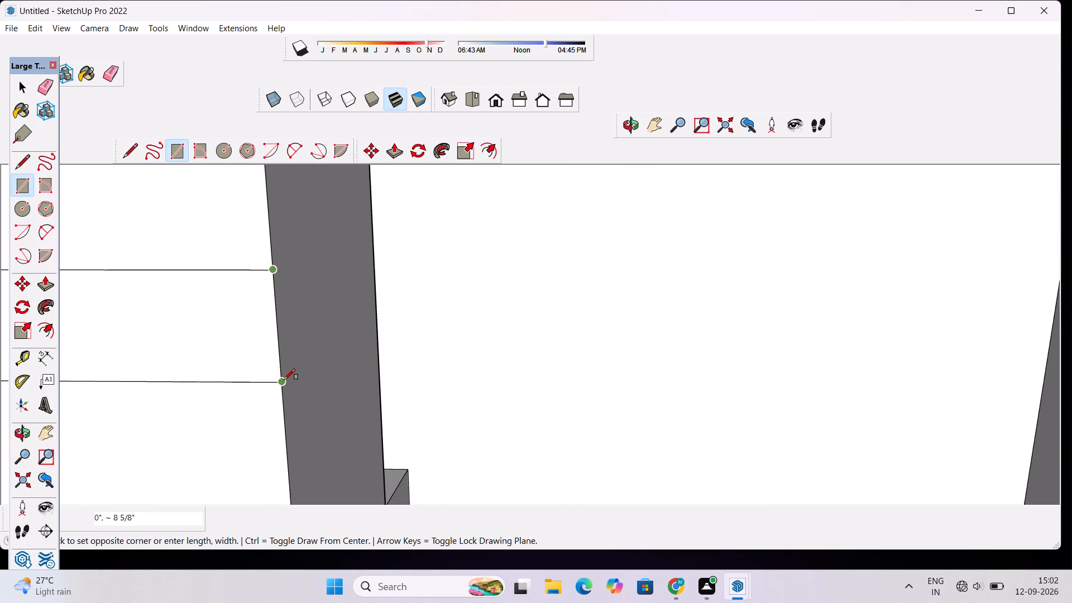
left_click(380, 325)
Draw a matching band rectangle about 2' 1/2" by 8 5/8" across the pier's outer side face.
scroll(415, 303, "down", 5)
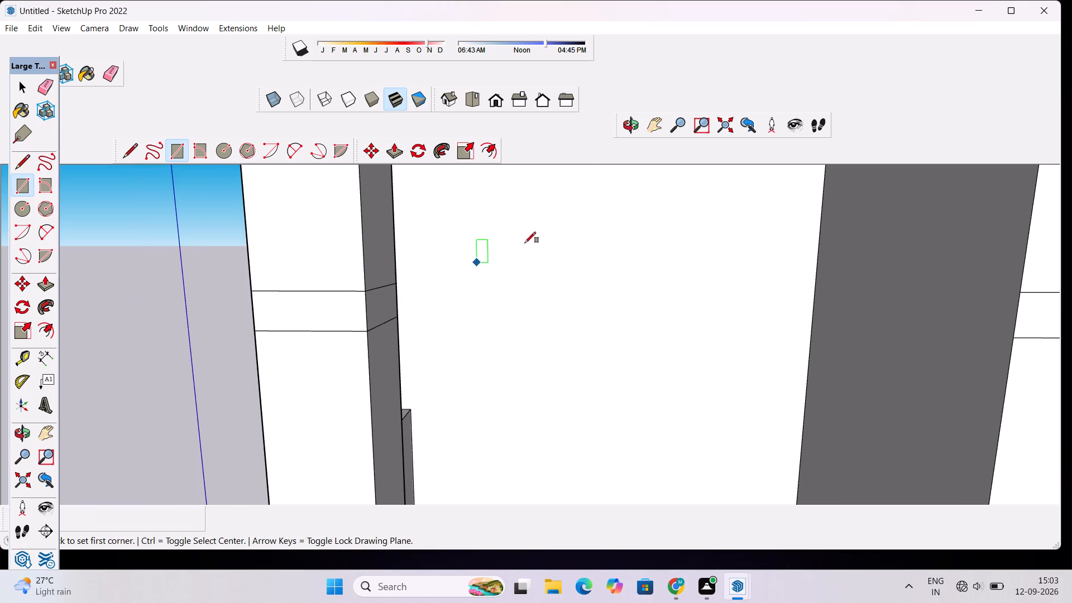
left_click(623, 129)
left_click_drag(363, 313, 650, 309)
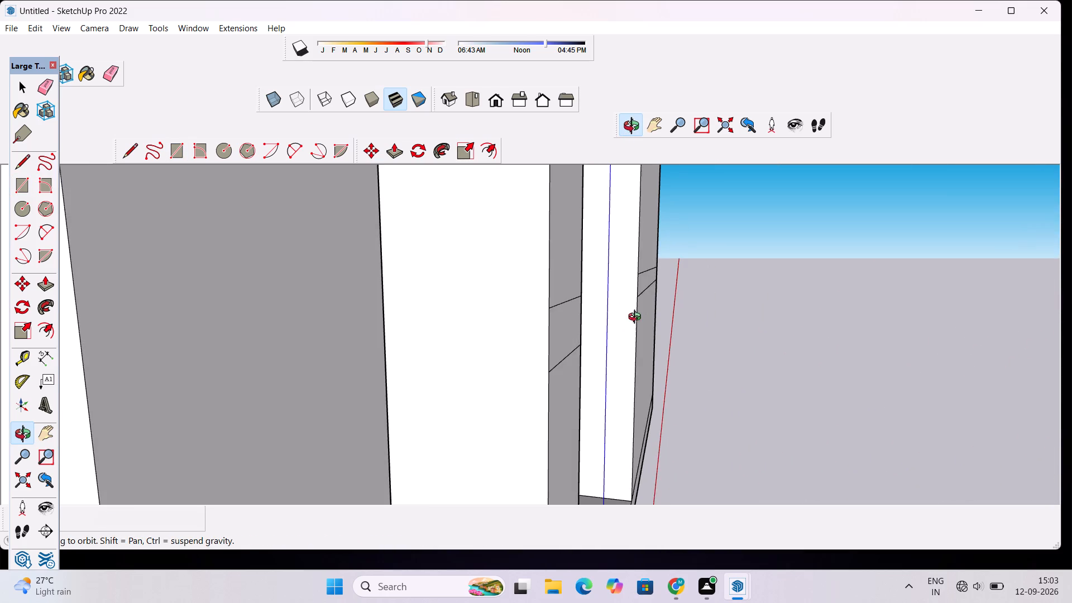
scroll(560, 348, "down", 1)
key("r")
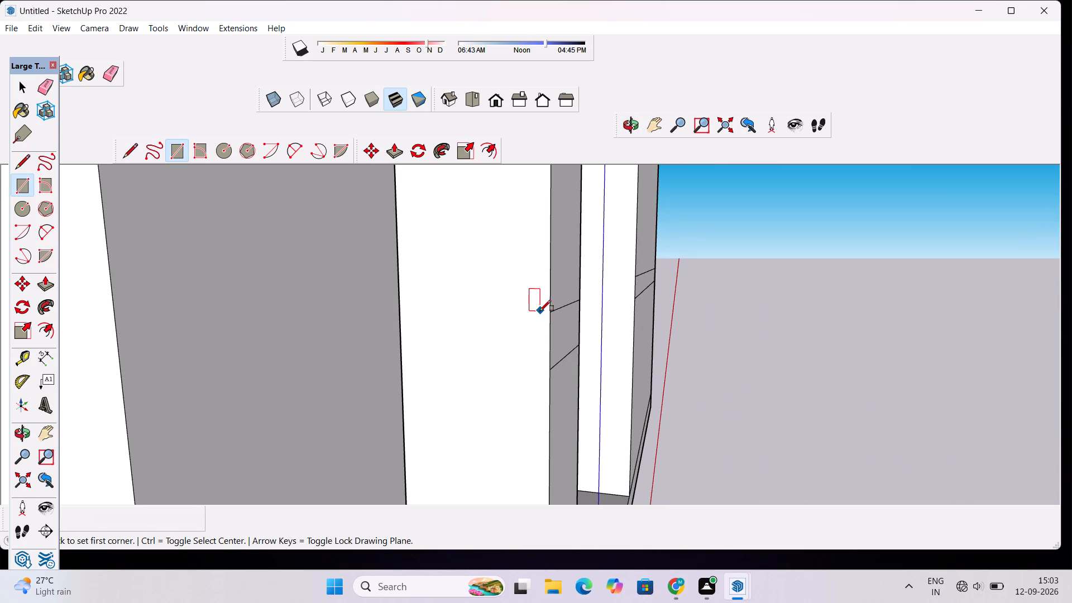
left_click(549, 311)
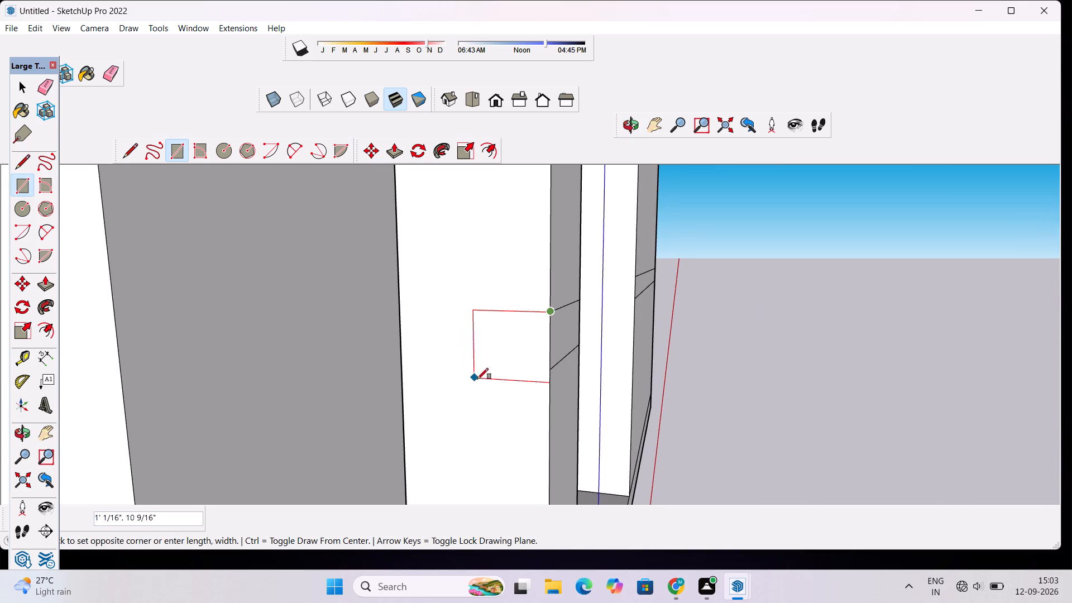
left_click(399, 363)
Erase the vertical seam line on the pier's back face, toward the side opening.
left_click(630, 126)
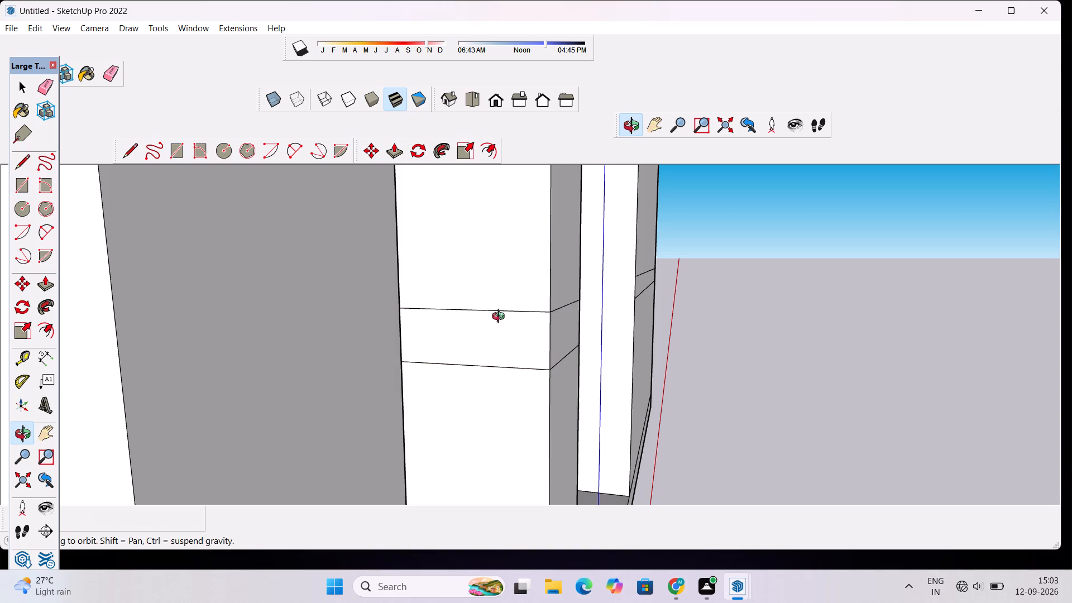
left_click_drag(500, 320, 645, 334)
scroll(454, 379, "up", 1)
left_click_drag(435, 390, 449, 393)
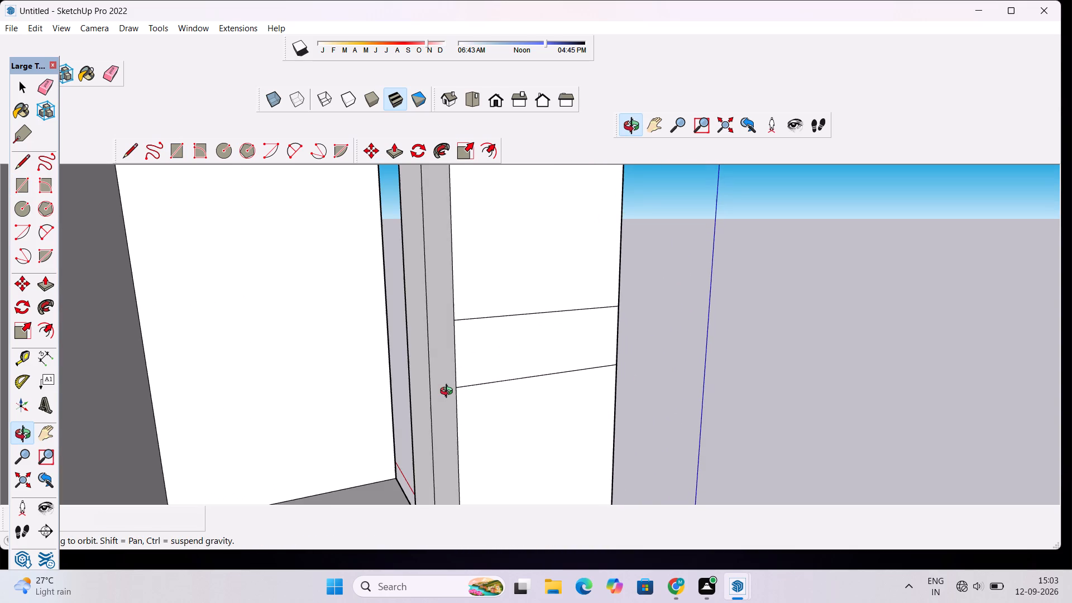
key("e")
left_click(429, 367)
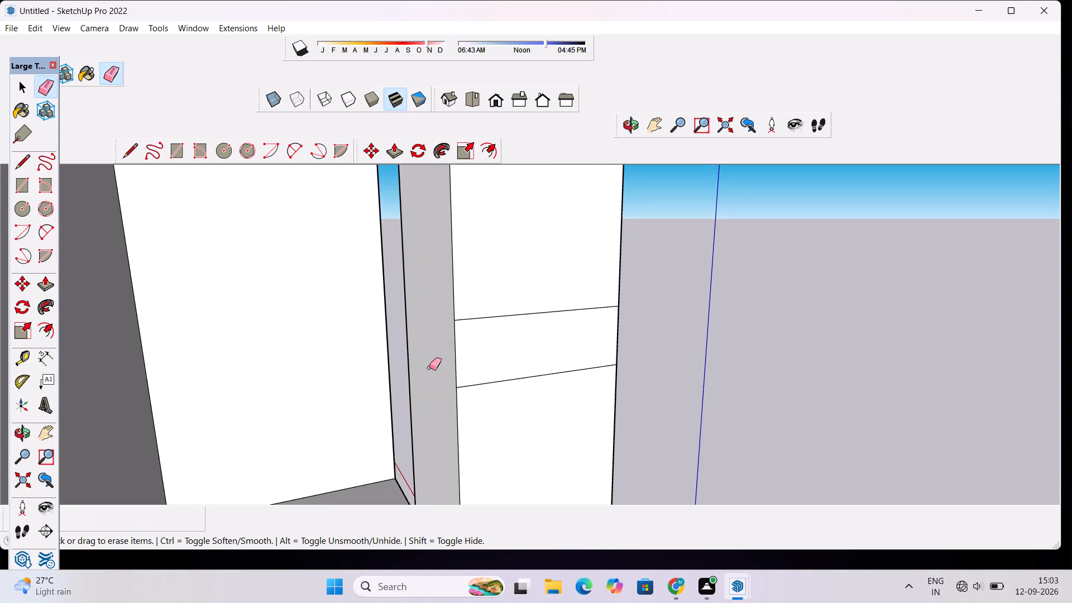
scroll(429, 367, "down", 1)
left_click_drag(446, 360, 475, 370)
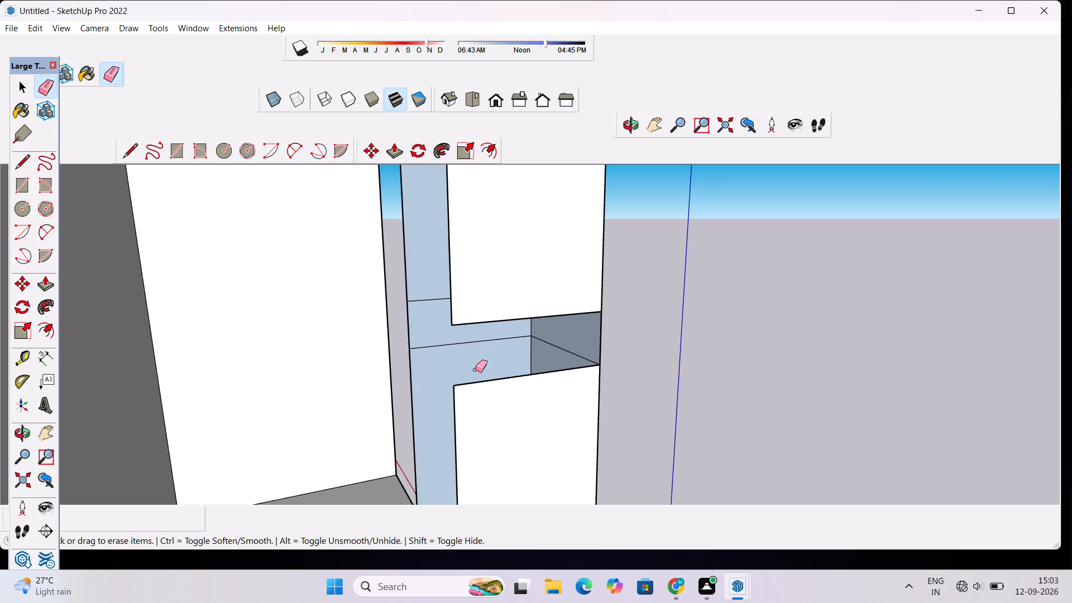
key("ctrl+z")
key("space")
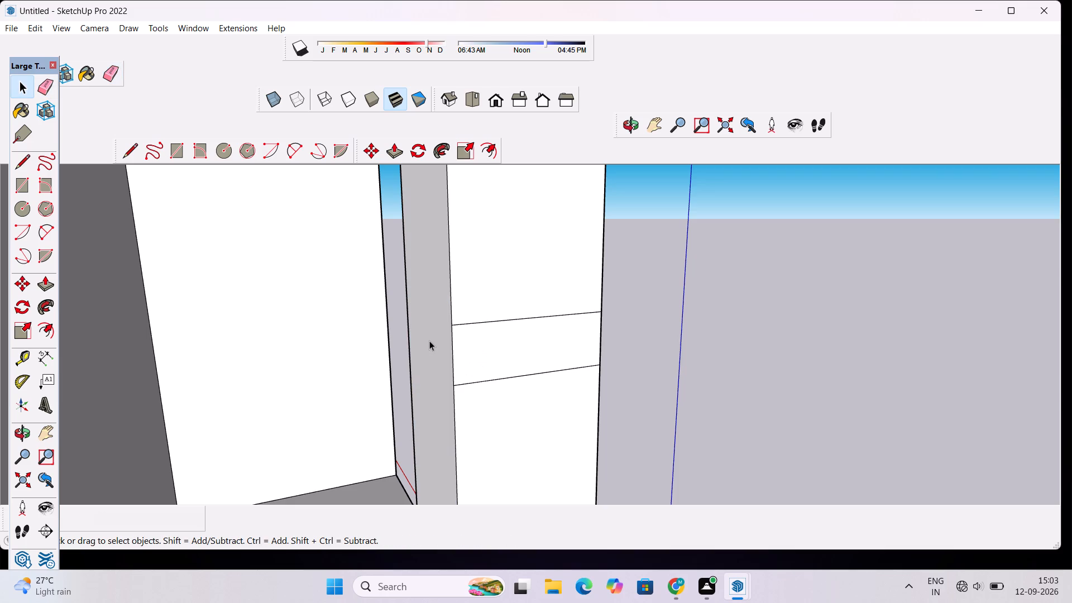
Draw the band rectangle about 2' 1/2" by 8 5/8" across the pier's back face, meeting the side face's band lines.
key("r")
left_click(449, 327)
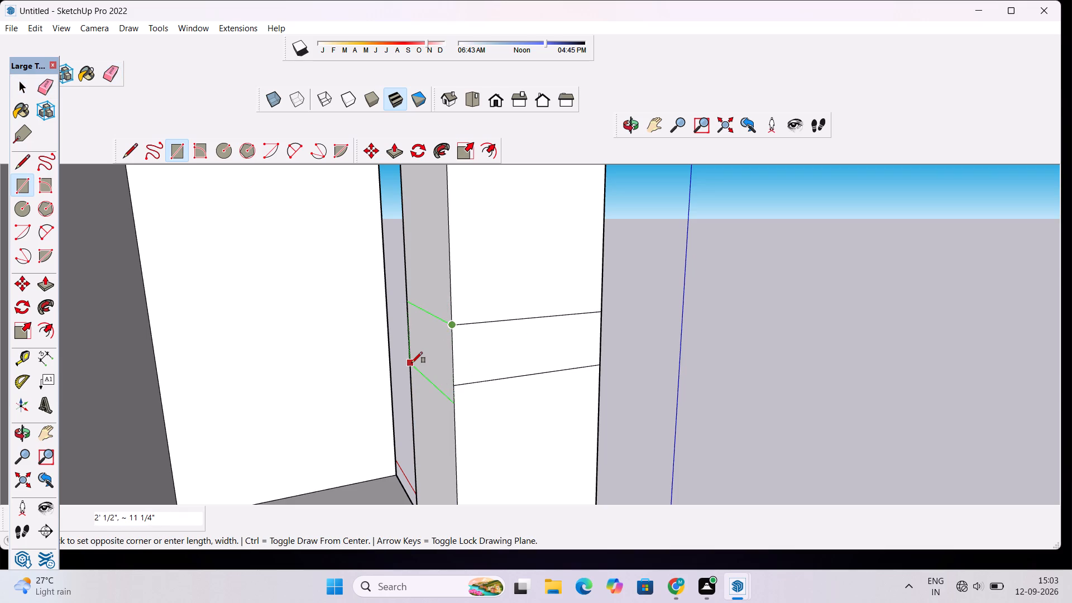
scroll(411, 363, "up", 5)
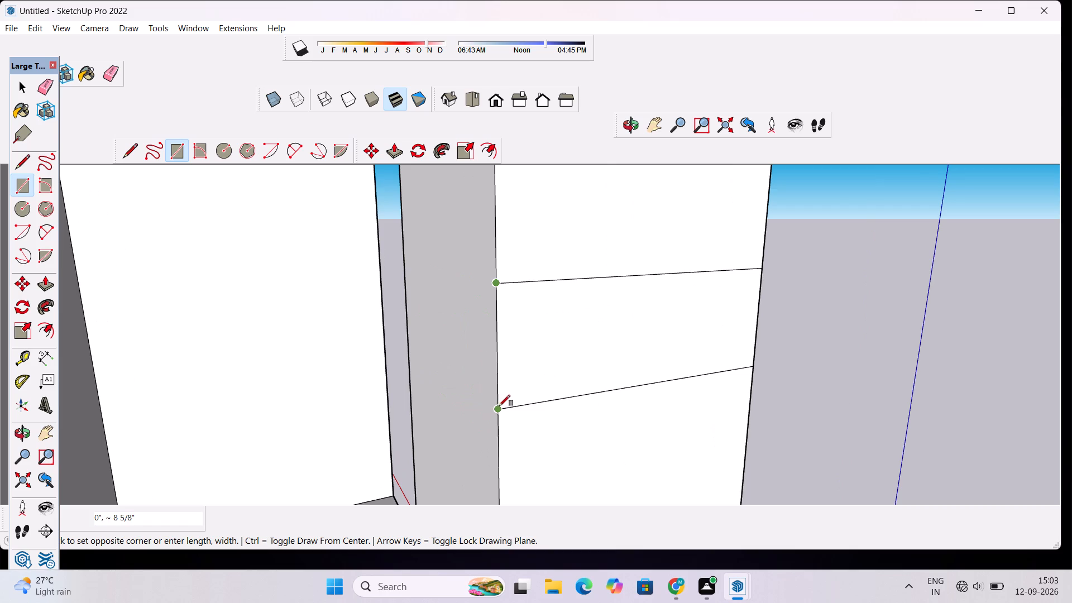
left_click(410, 344)
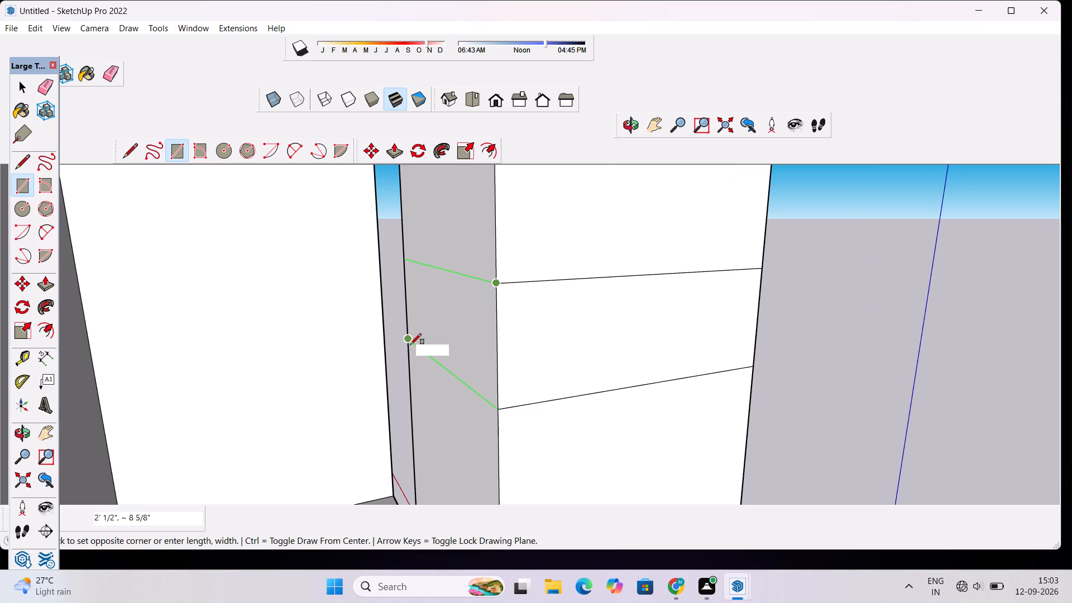
key("space")
left_click(410, 344)
key("Delete")
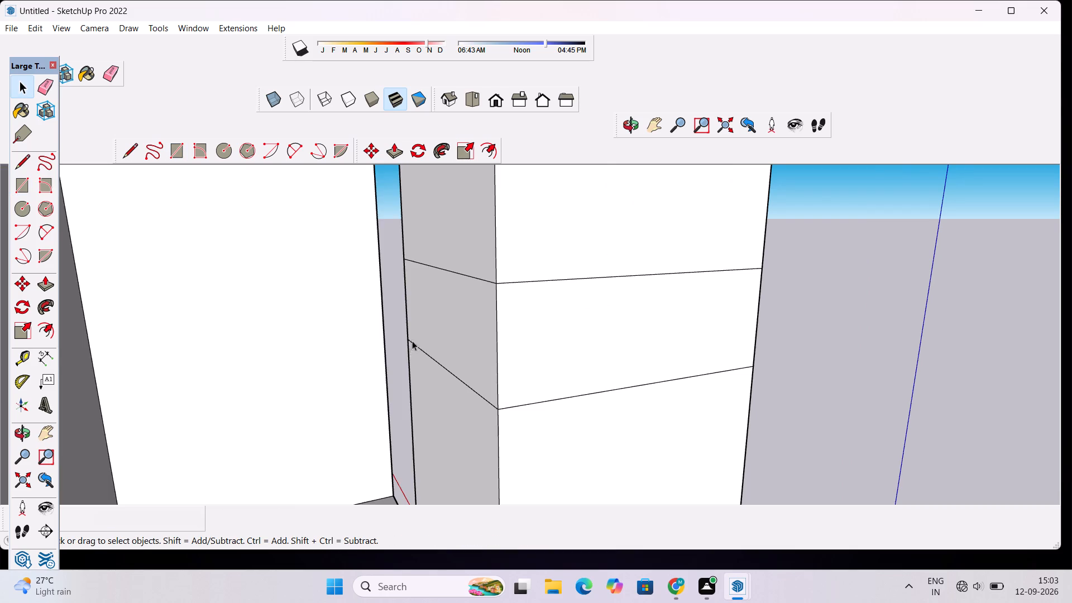
Examine the band outlines on the corner pier and front wall from the side and the front.
scroll(455, 327, "down", 3)
scroll(535, 295, "down", 5)
left_click(629, 126)
left_click_drag(701, 298, 700, 304)
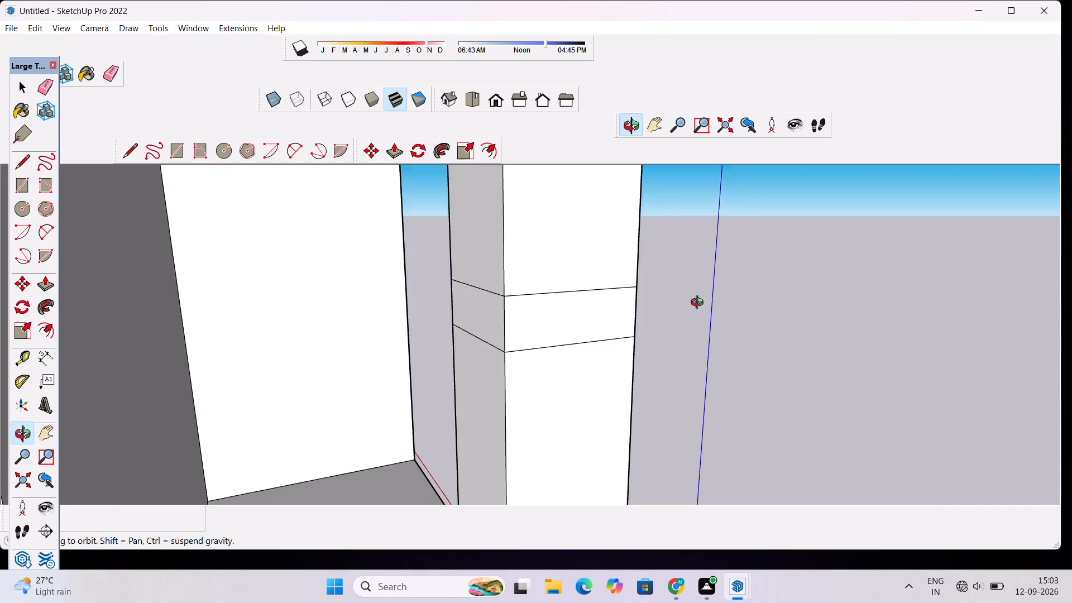
left_click_drag(700, 304, 272, 328)
scroll(450, 343, "down", 3)
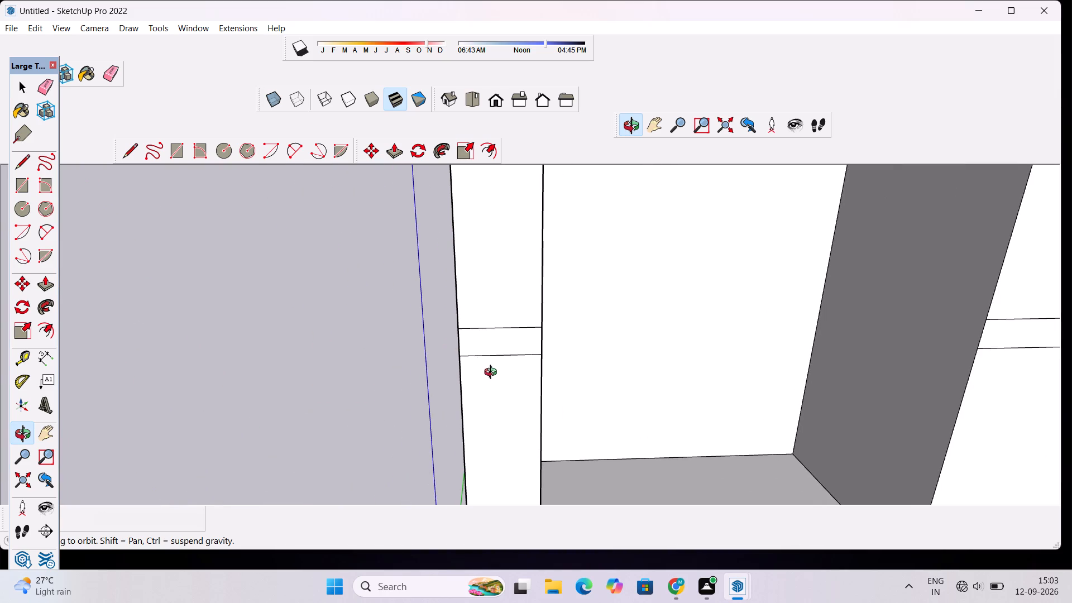
scroll(500, 371, "down", 2)
scroll(510, 390, "up", 1)
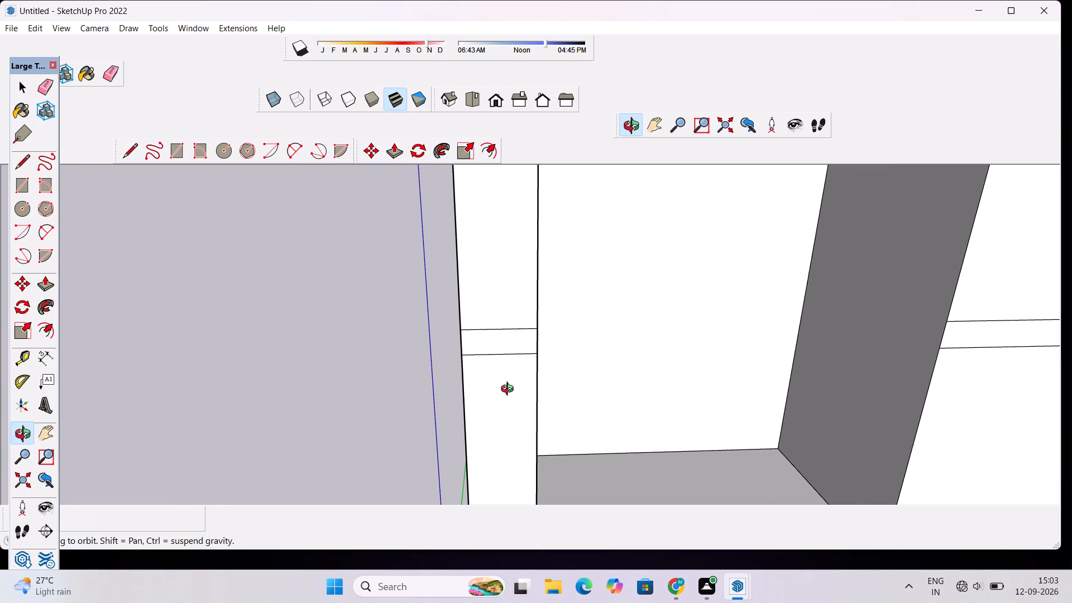
scroll(485, 427, "down", 11)
left_click_drag(528, 454, 510, 405)
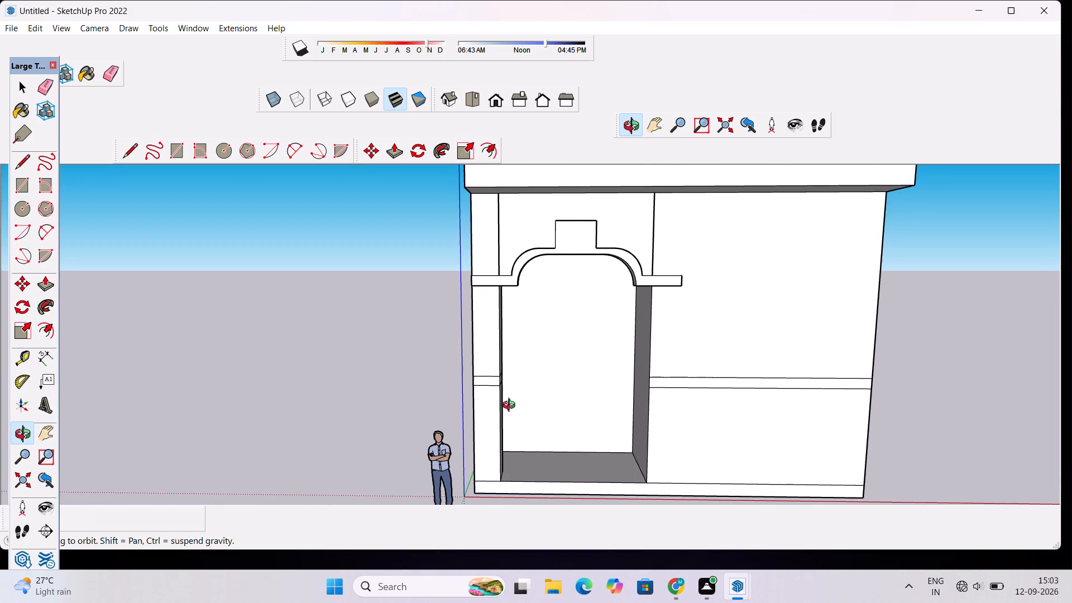
scroll(511, 406, "down", 1)
scroll(492, 467, "down", 1)
scroll(491, 478, "up", 7)
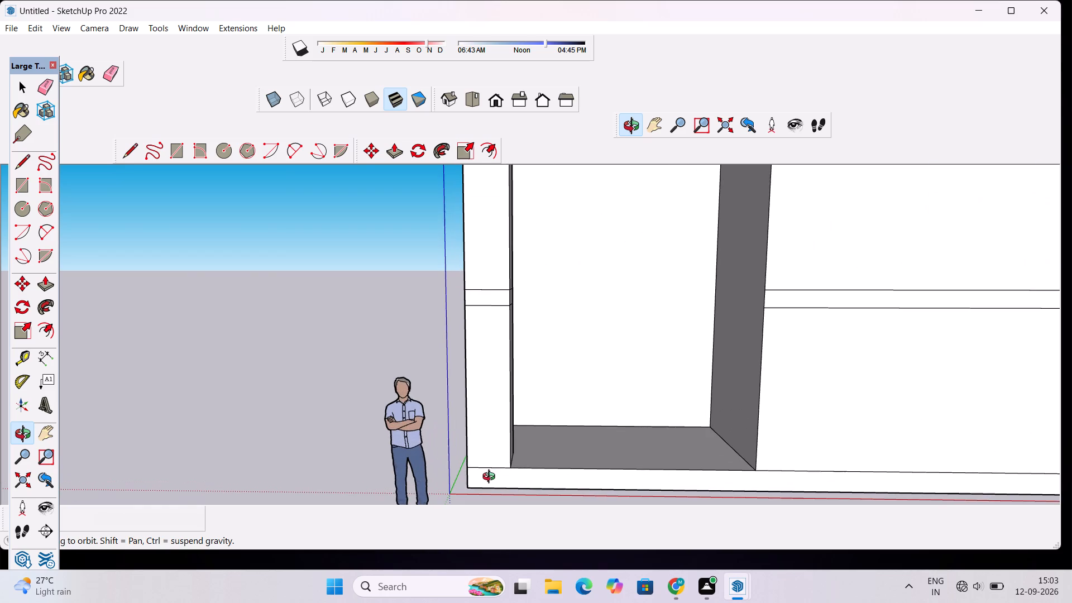
scroll(485, 437, "up", 5)
scroll(478, 405, "down", 3)
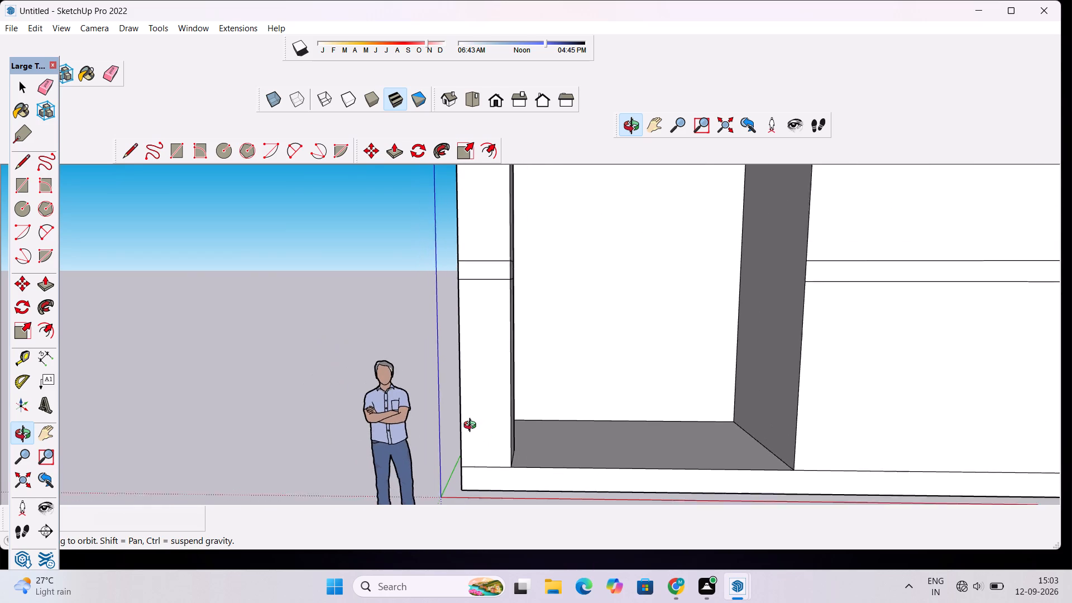
scroll(472, 427, "down", 2)
Copy the corner pier's band faces and outlines from all four sides down the pier by about 5' 6 5/16".
key("space")
left_click(494, 290)
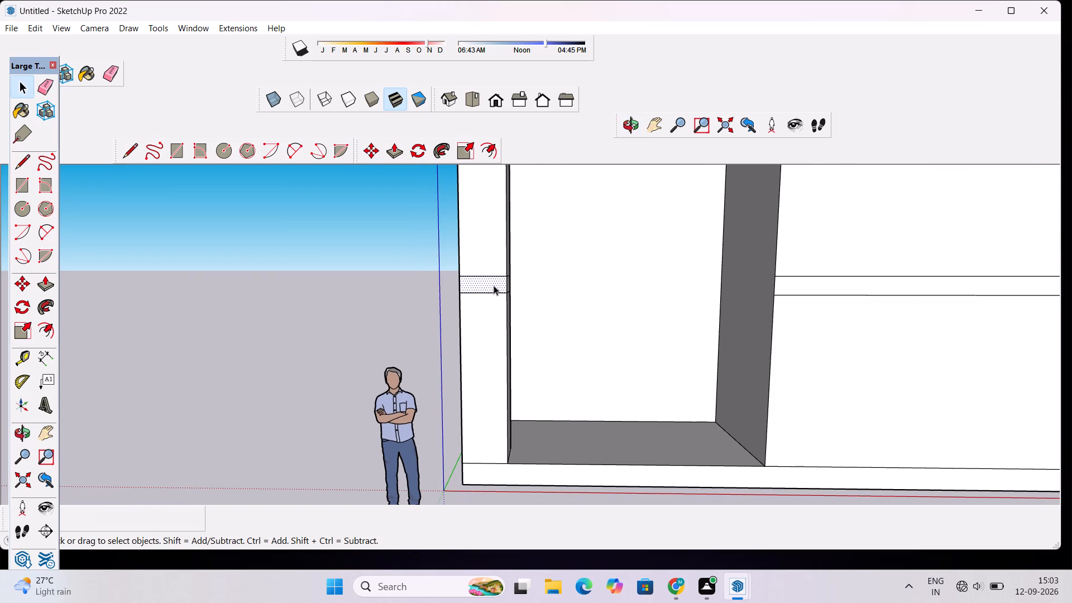
left_click(494, 285)
double_click(494, 285)
left_click(628, 121)
left_click_drag(643, 247, 528, 273)
scroll(446, 315, "up", 4)
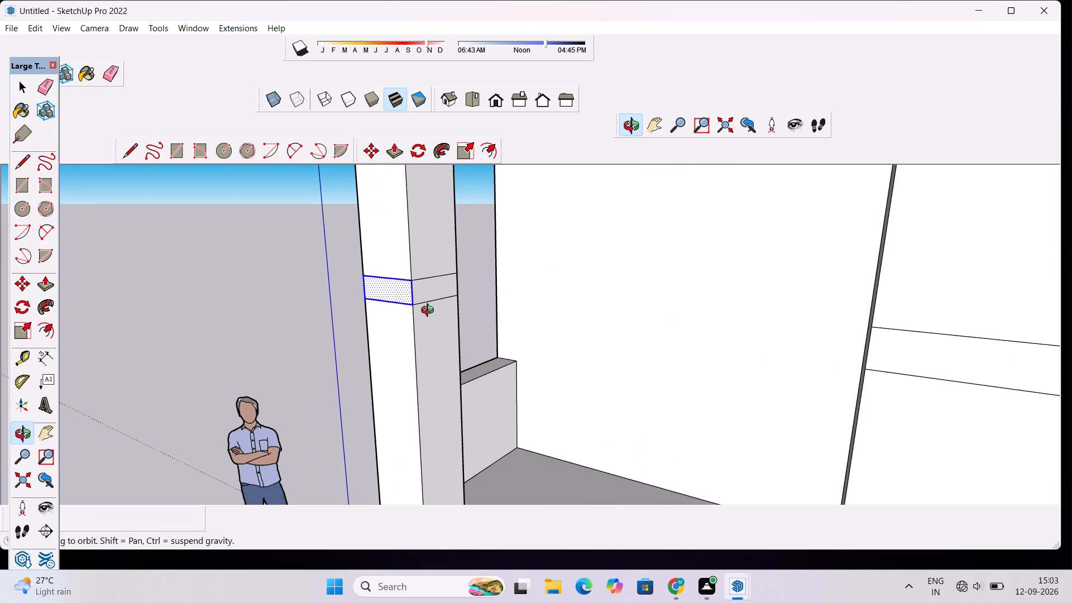
key("space")
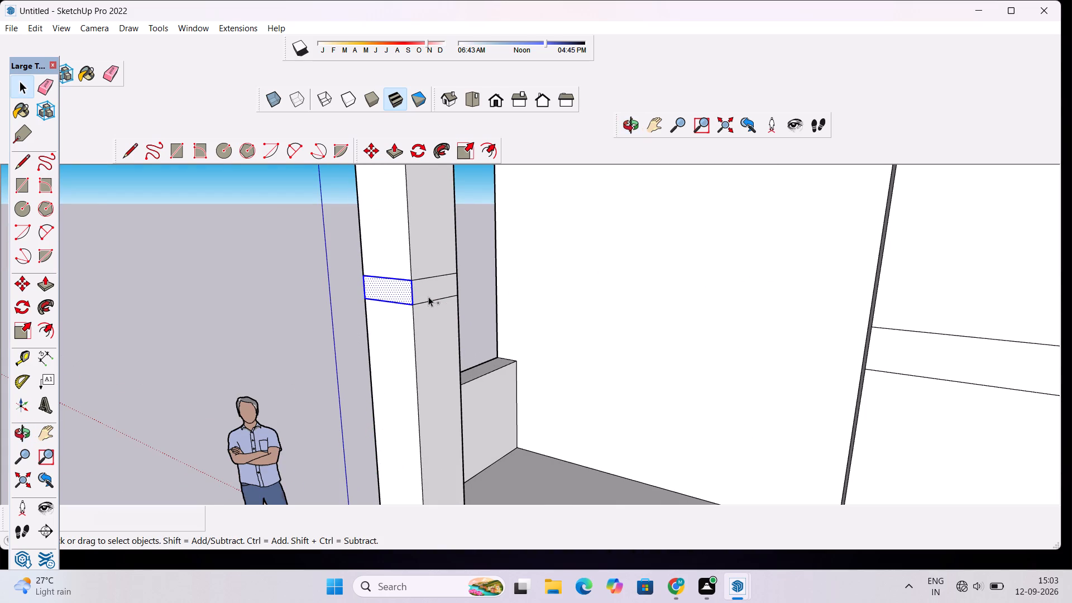
double_click(428, 294, "ctrl")
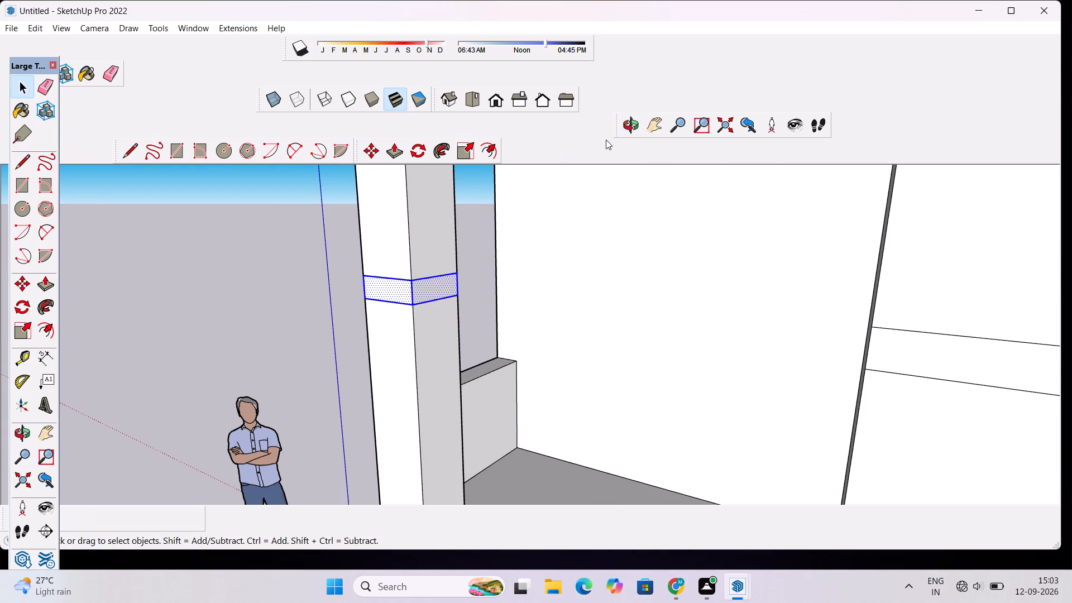
left_click(625, 132)
left_click_drag(332, 301, 629, 327)
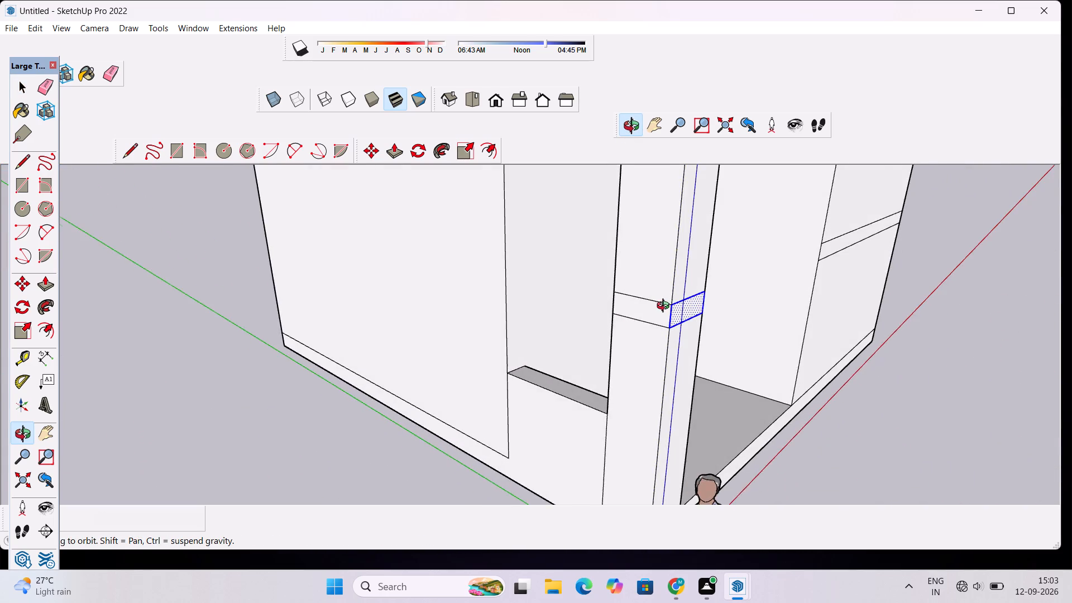
scroll(666, 307, "up", 9)
key("space")
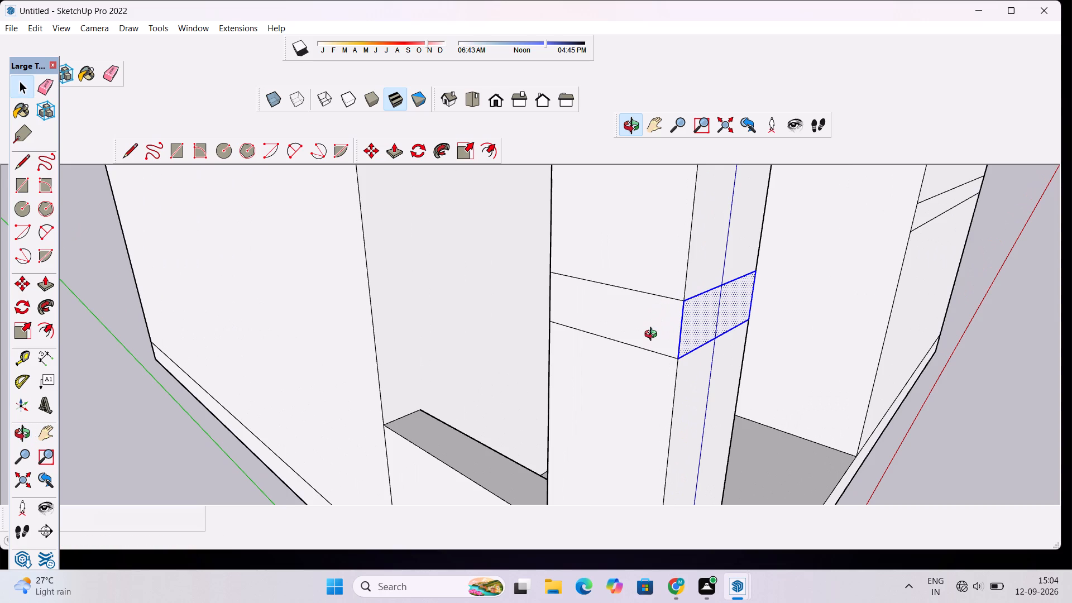
key("space")
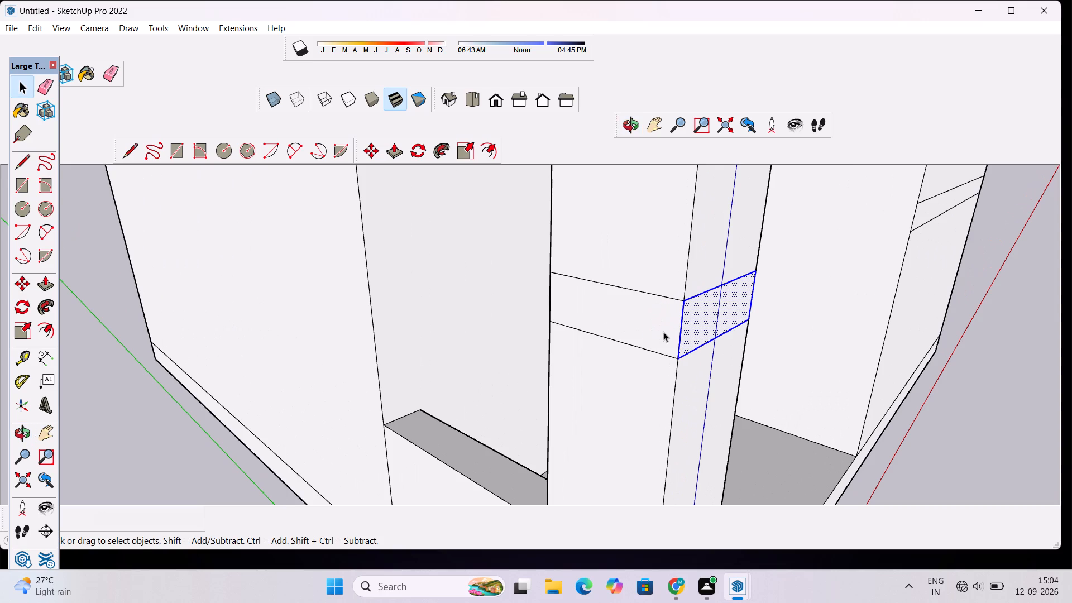
double_click(650, 326, "ctrl")
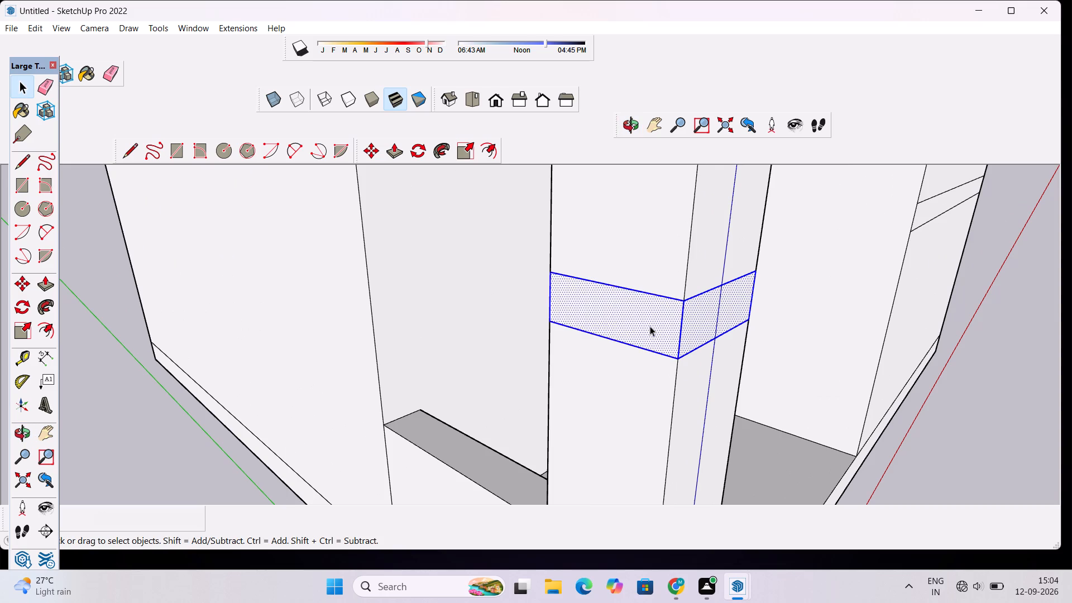
left_click(629, 134)
left_click_drag(465, 271, 567, 272)
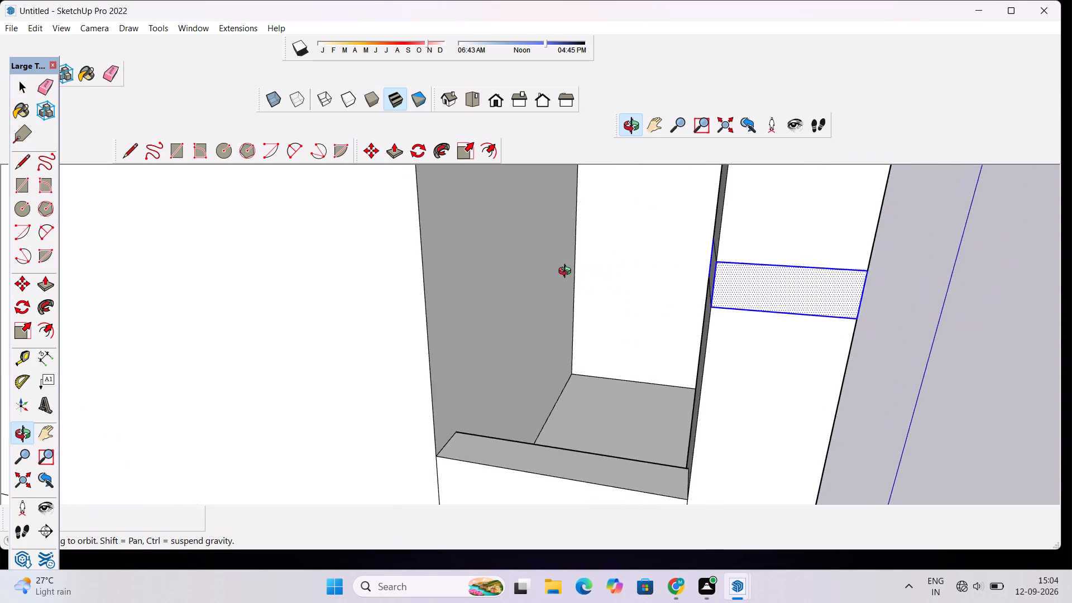
left_click_drag(567, 272, 570, 272)
scroll(725, 259, "up", 9)
left_click_drag(703, 295, 733, 306)
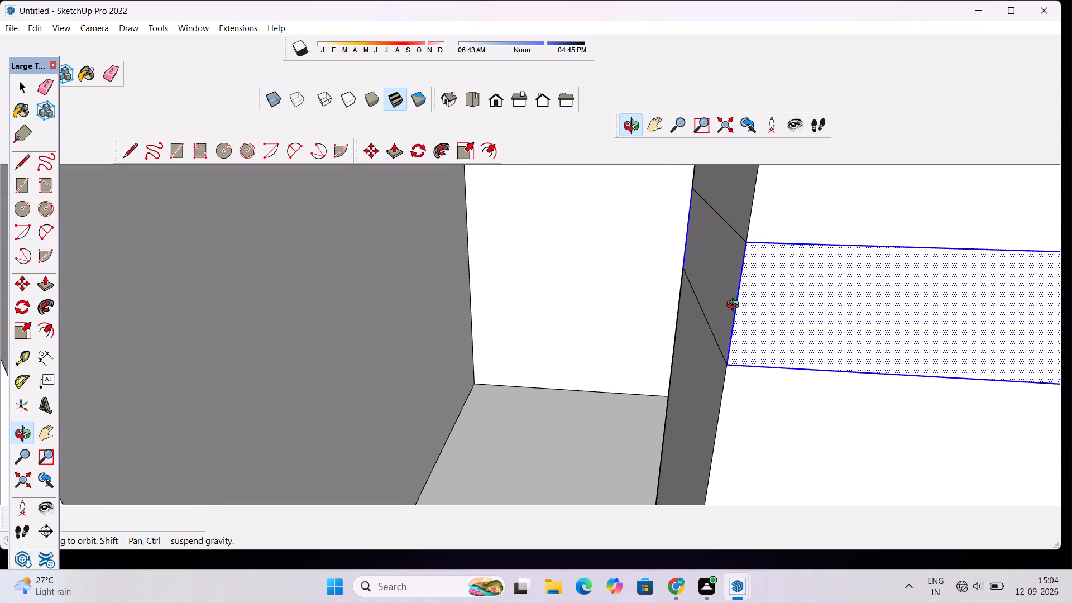
key("space")
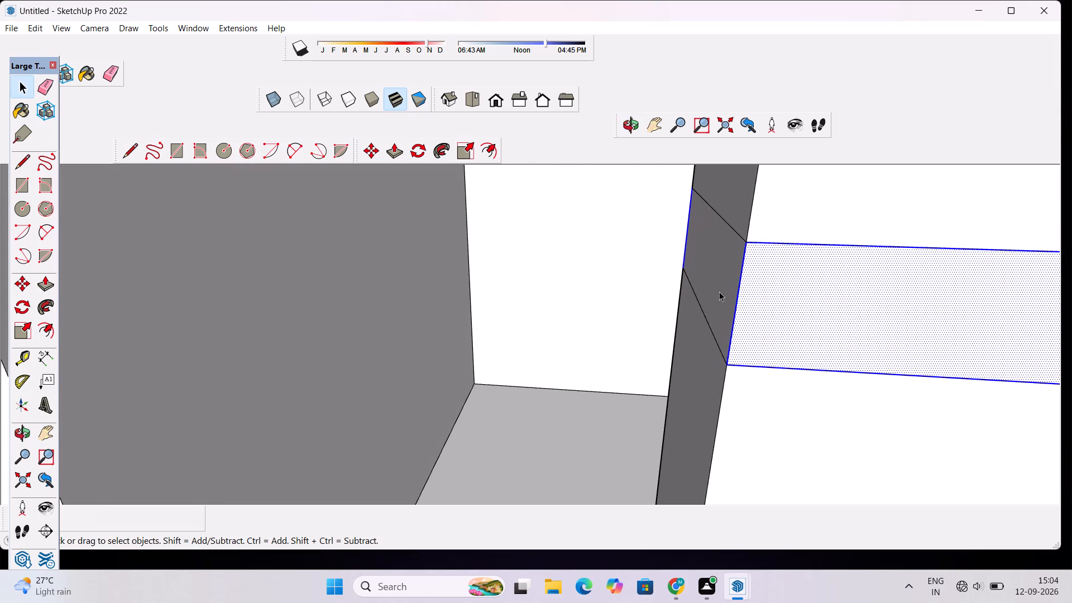
left_click(718, 289, "ctrl")
left_click(718, 289, "ctrl")
scroll(643, 259, "down", 11)
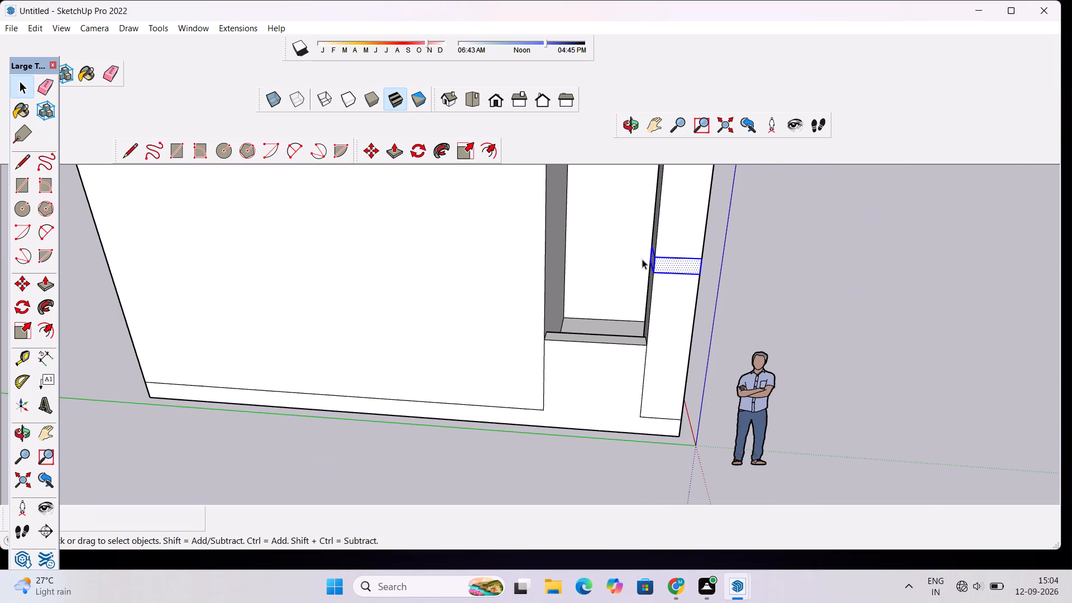
left_click(635, 132)
left_click_drag(716, 300, 542, 269)
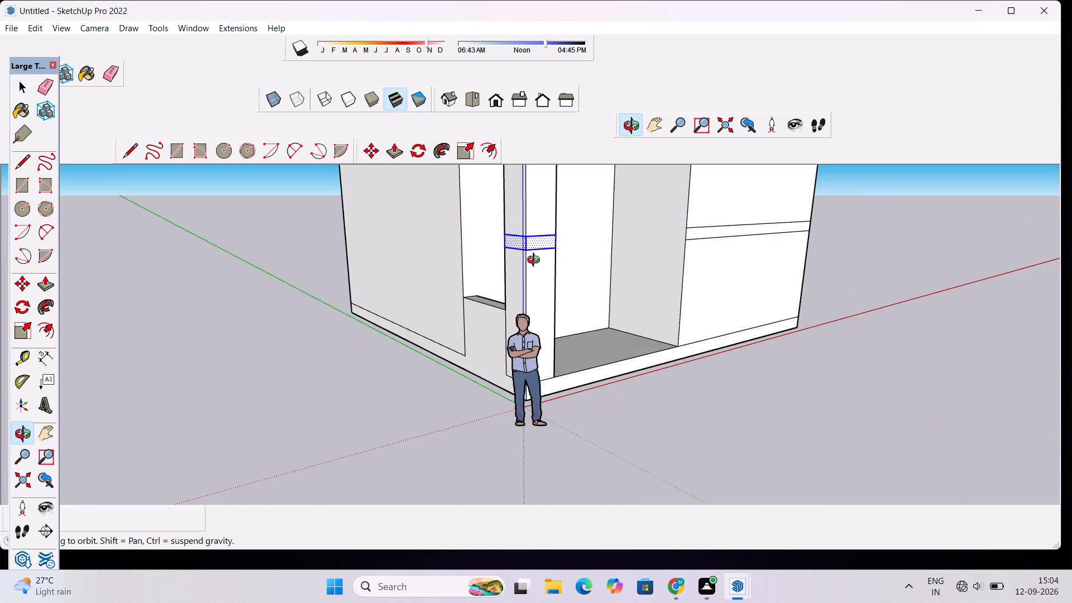
scroll(536, 261, "up", 4)
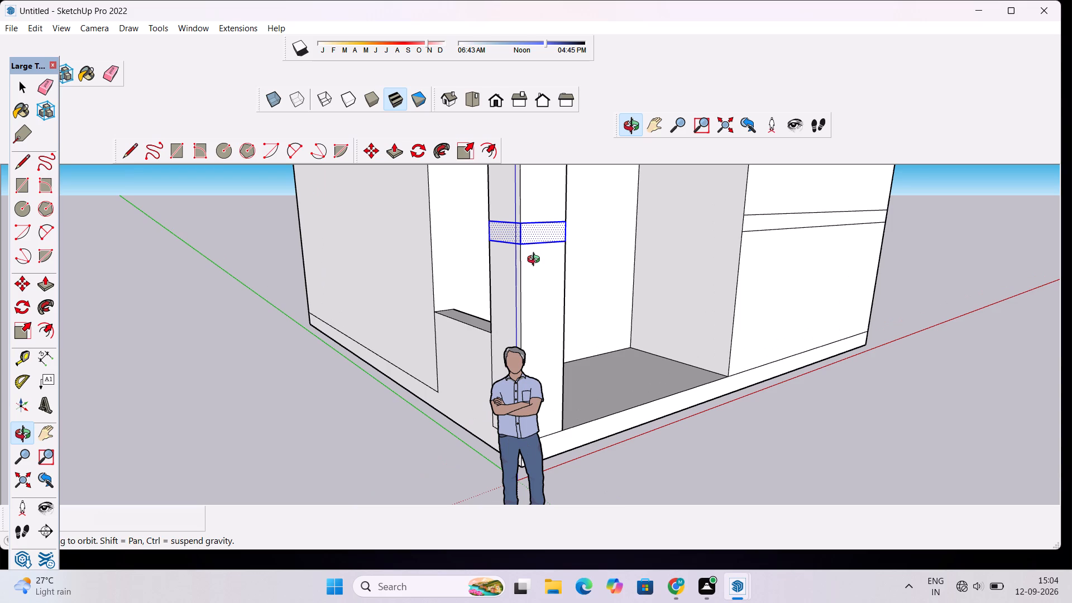
scroll(534, 300, "down", 2)
left_click_drag(557, 306, 482, 301)
scroll(481, 244, "up", 4)
left_click_drag(519, 313, 480, 315)
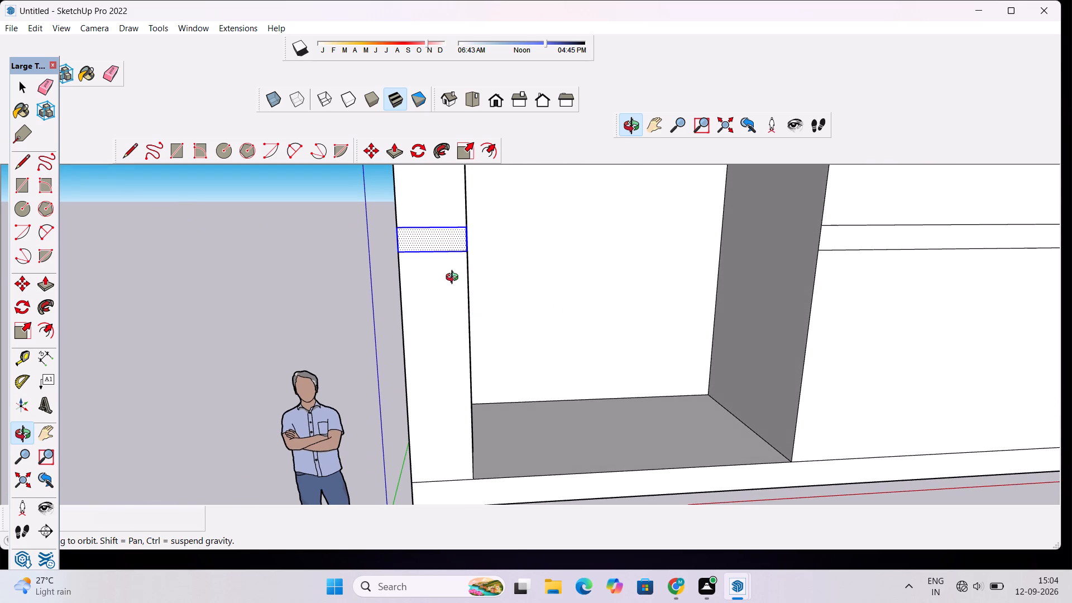
key("m")
left_click(466, 253)
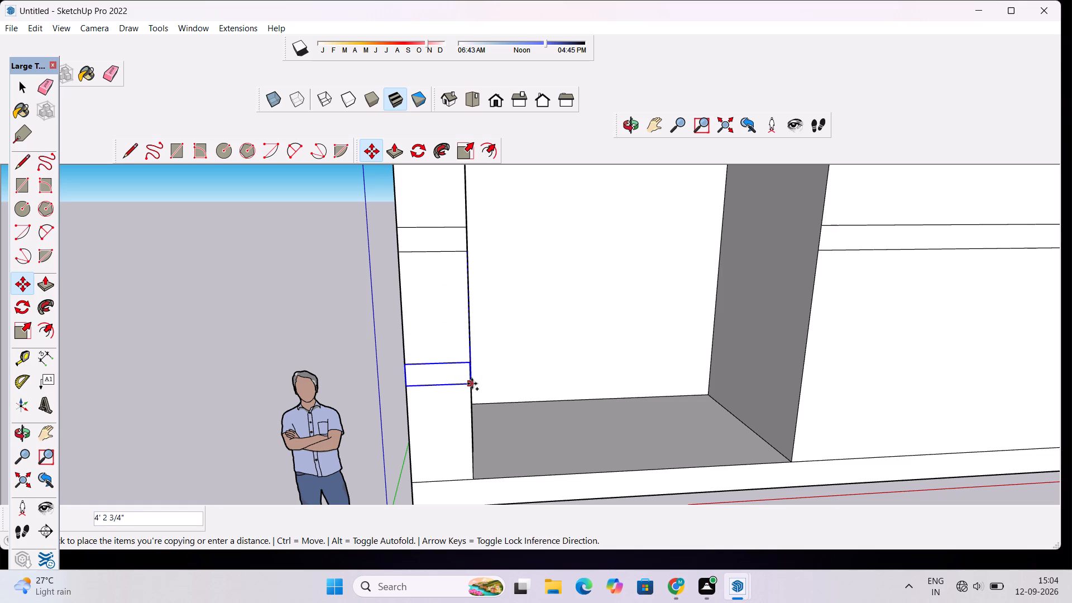
left_click(477, 422)
Outline a rectangle at the corner of the front parapet face above the pier, 1' high and about 3' 5 3/8" wide.
scroll(503, 424, "down", 4)
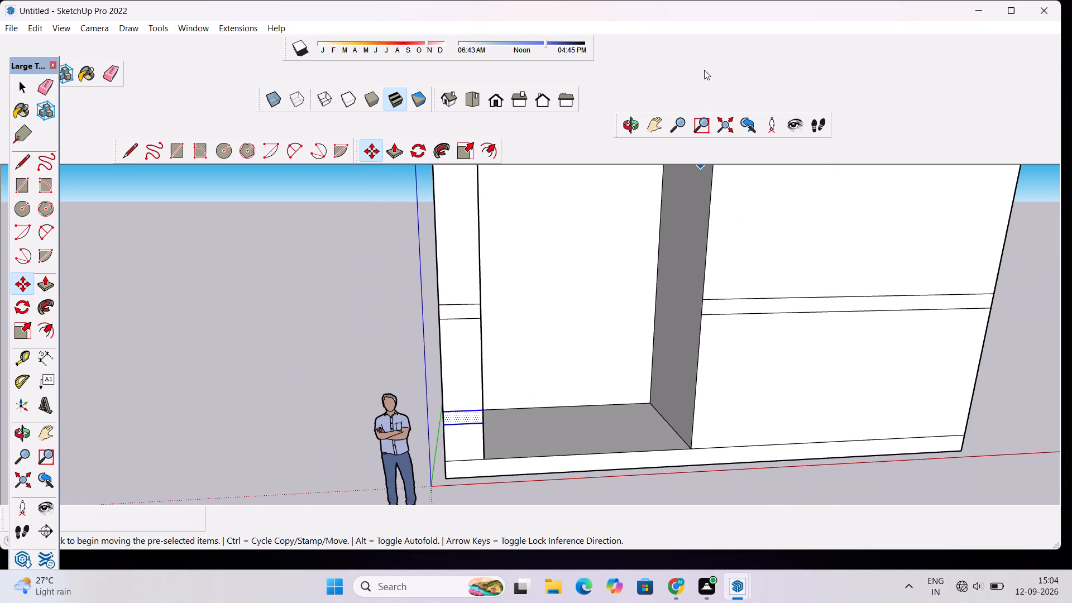
left_click(631, 126)
left_click_drag(655, 271, 630, 247)
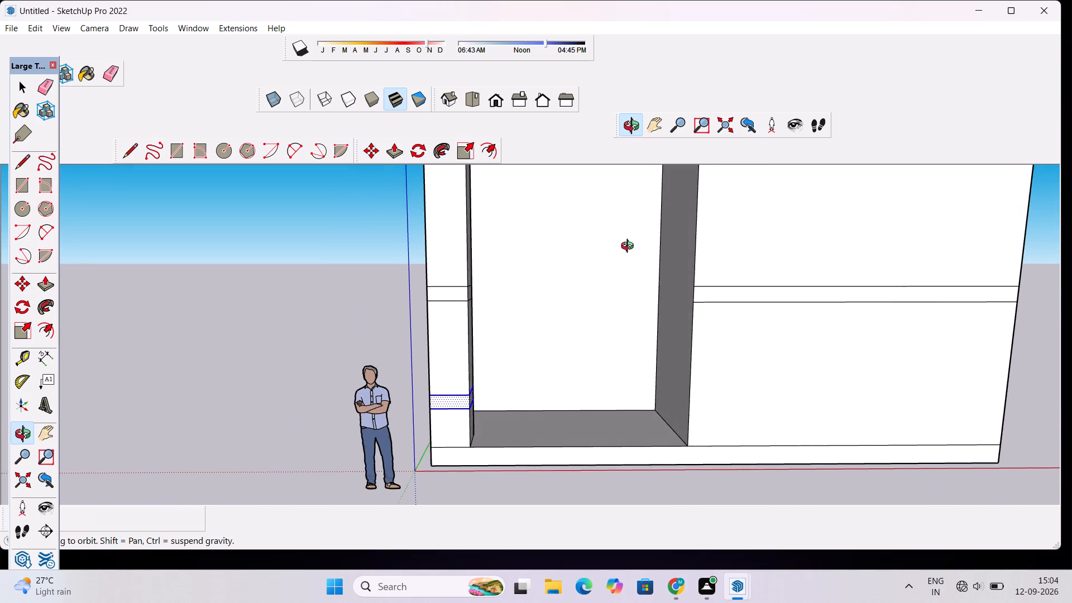
left_click_drag(630, 247, 629, 247)
scroll(607, 262, "down", 1)
left_click_drag(602, 262, 571, 429, "shift")
scroll(545, 316, "down", 6, "shift")
left_click_drag(496, 249, 513, 362, "shift")
scroll(512, 347, "up", 2, "shift")
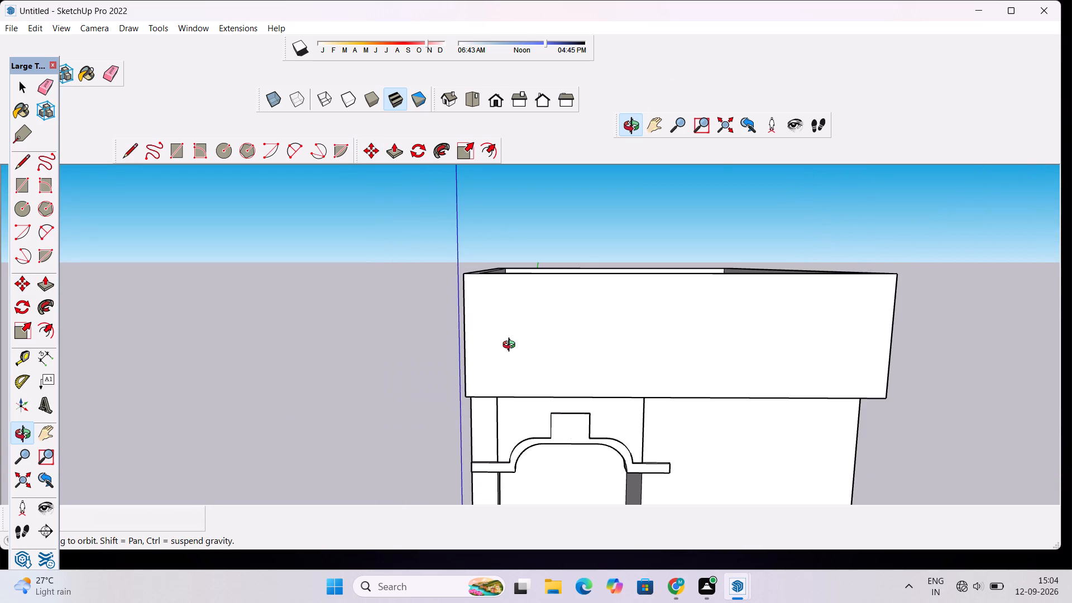
scroll(509, 349, "down", 4)
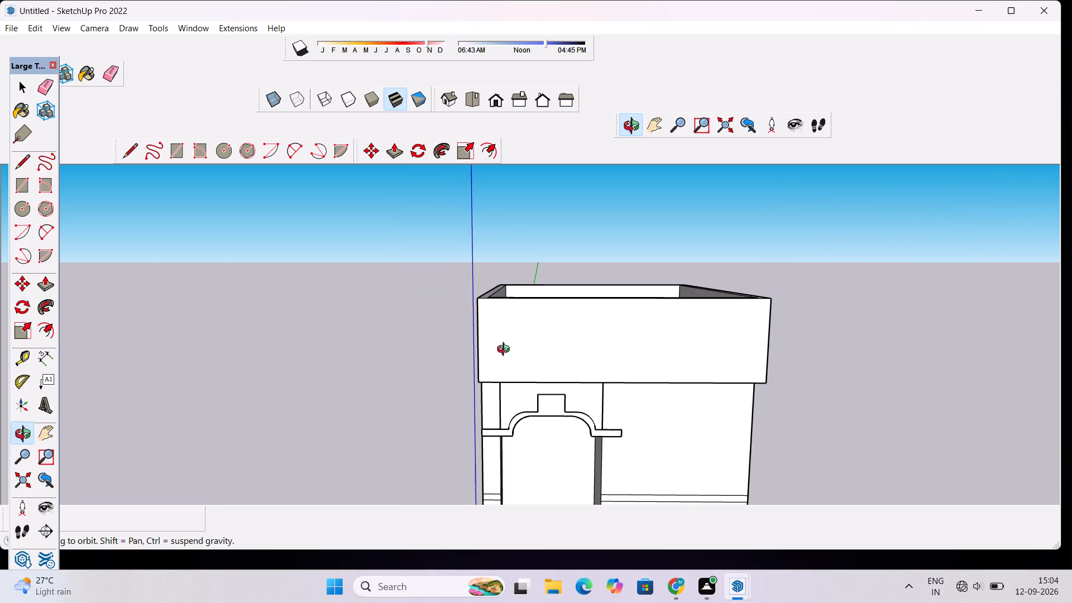
scroll(506, 351, "down", 2)
scroll(539, 348, "up", 2)
left_click_drag(540, 348, 537, 341)
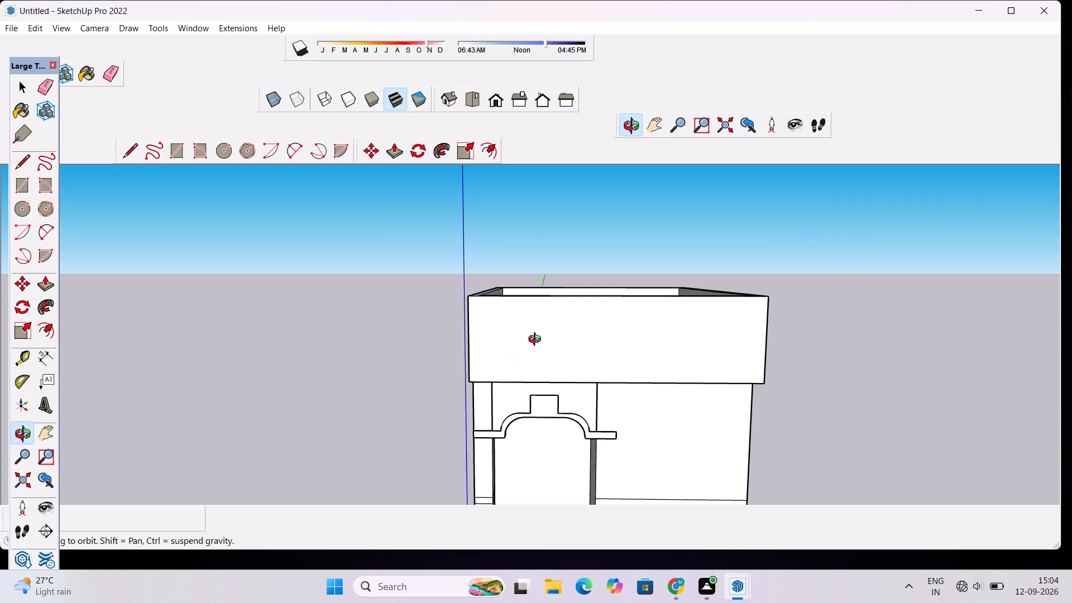
left_click_drag(537, 341, 537, 327)
scroll(537, 315, "up", 4)
left_click_drag(535, 327, 535, 357)
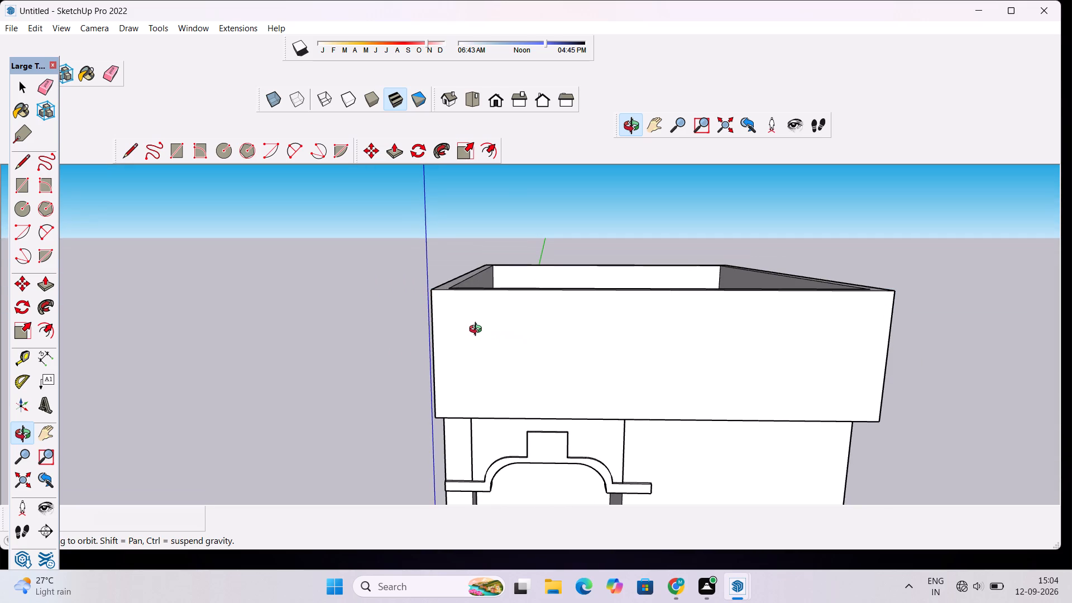
scroll(476, 294, "up", 2)
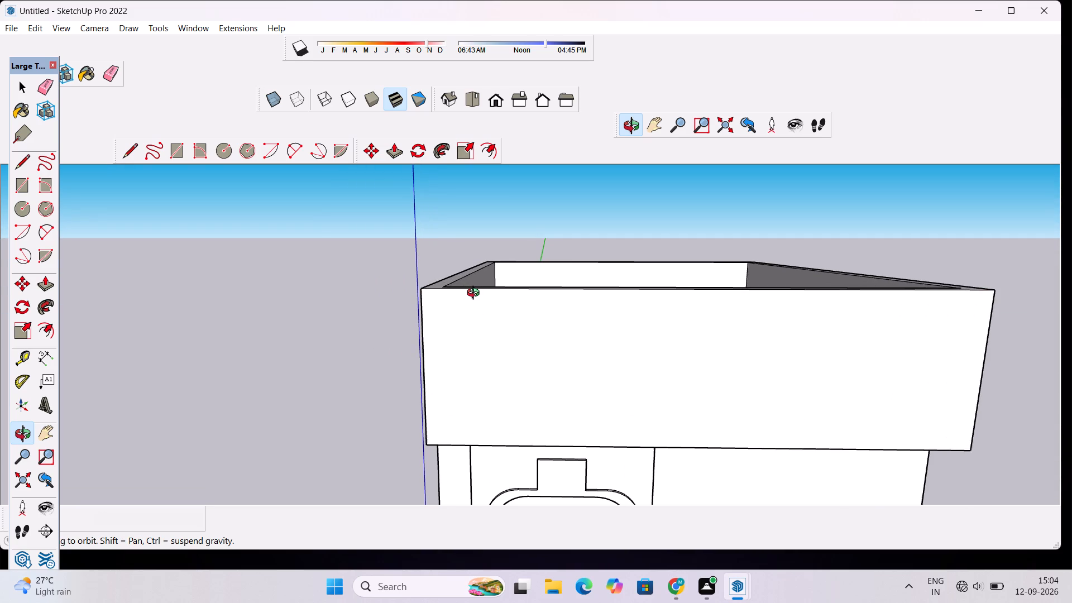
key("l")
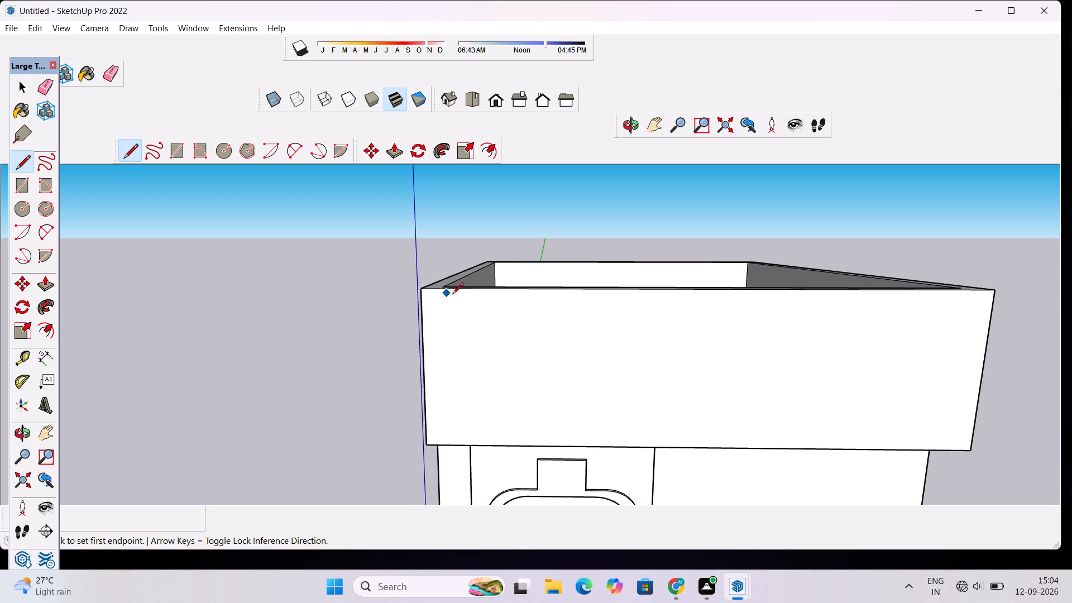
left_click(485, 290)
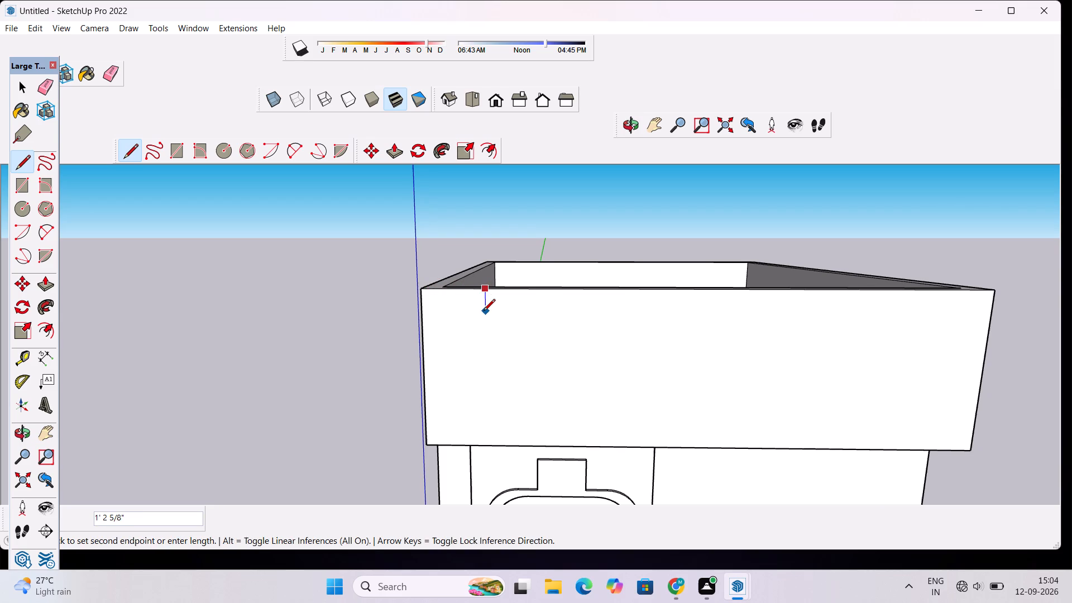
type("1'")
key("Return")
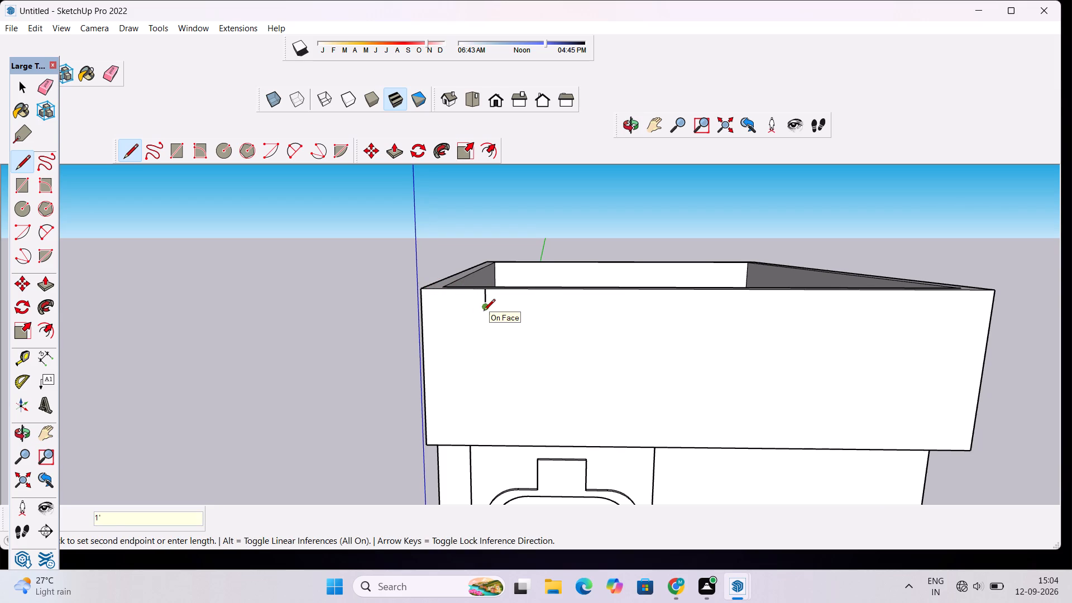
left_click(422, 308)
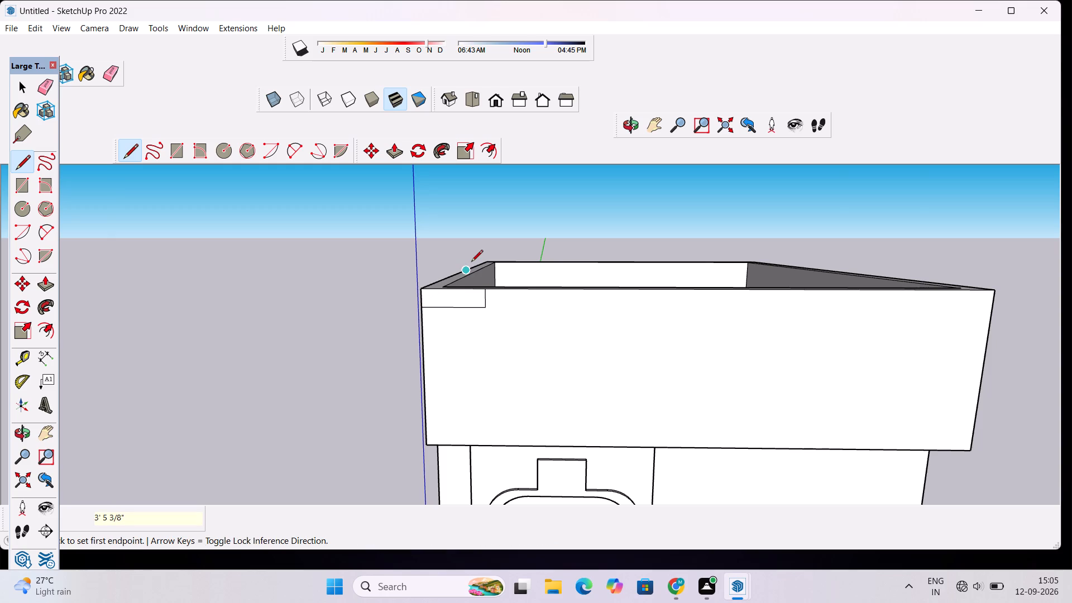
key("space")
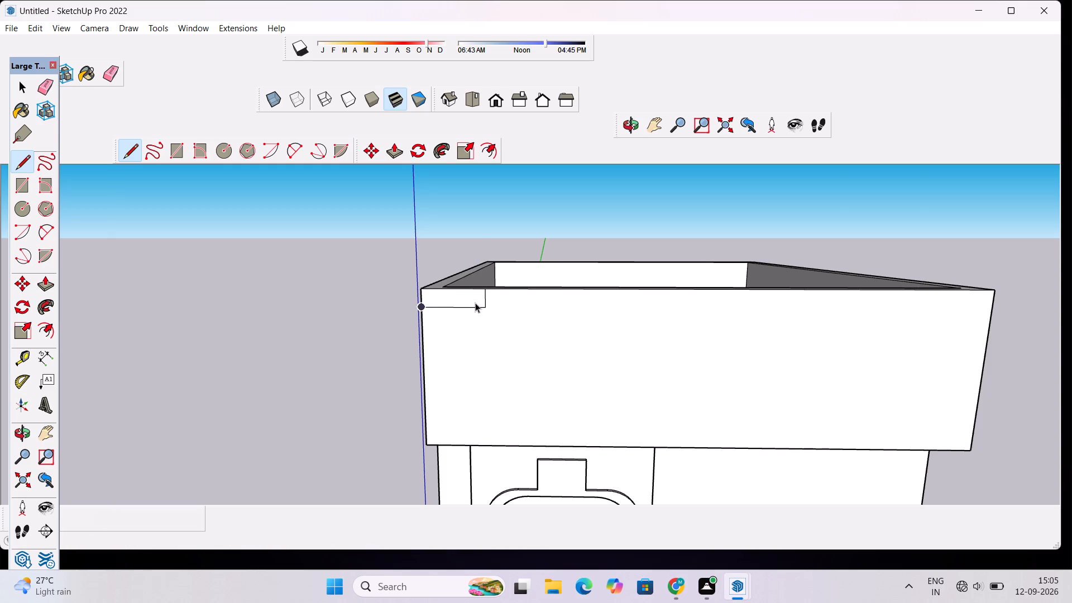
Draw a vertical line about 7' 9 11/16" long from the small rectangle's lower inner corner to the parapet's bottom edge.
scroll(475, 303, "up", 1)
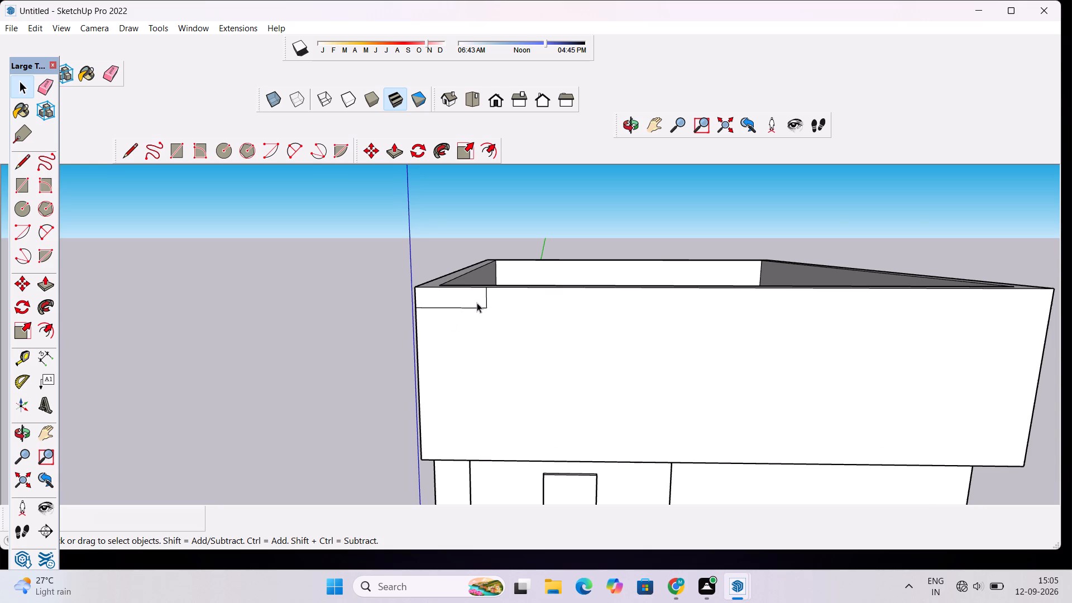
scroll(477, 303, "up", 1)
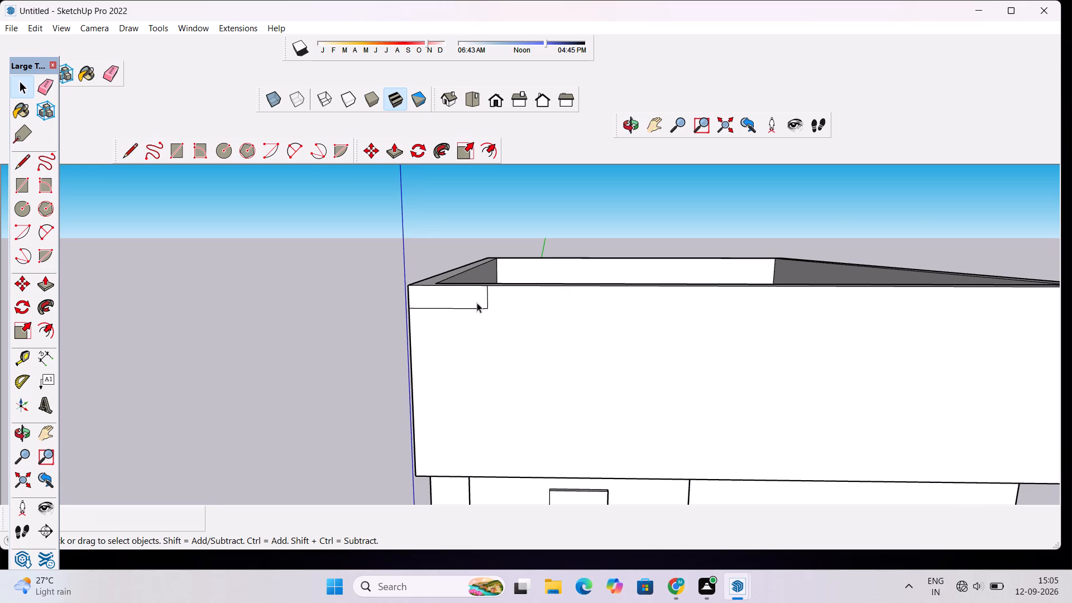
key("l")
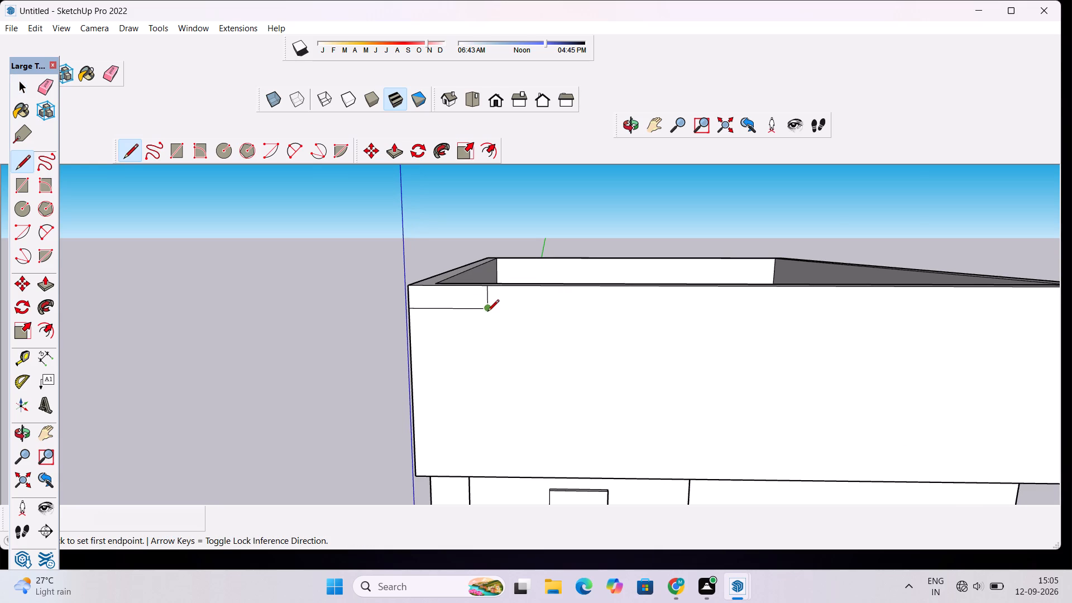
left_click(487, 312)
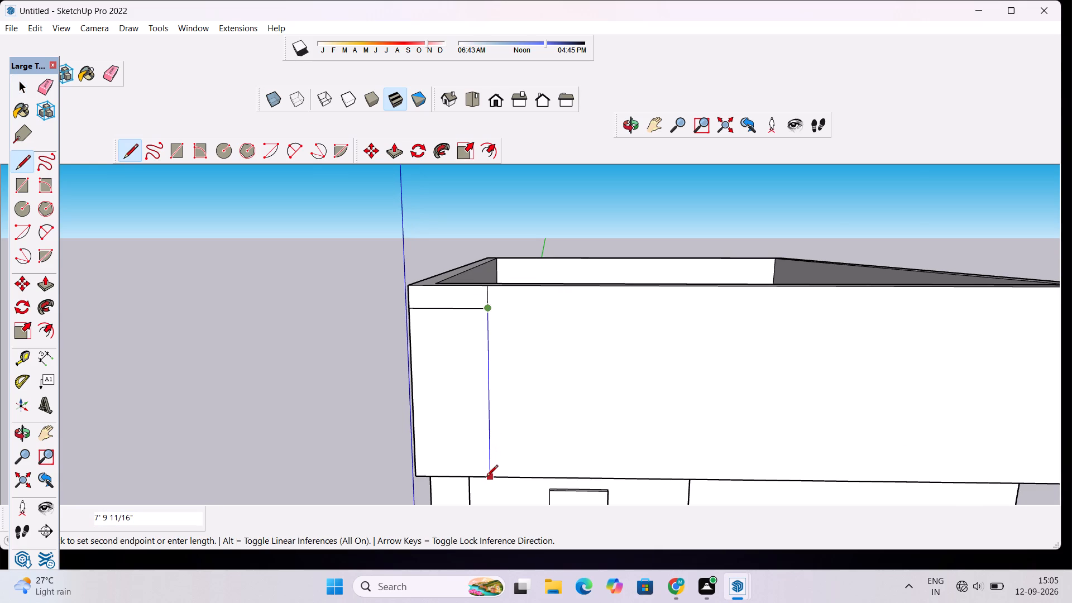
left_click(486, 477)
key("space")
Pull the tall corner panel below the small rectangle on the front parapet face outward by 1".
left_click(473, 305)
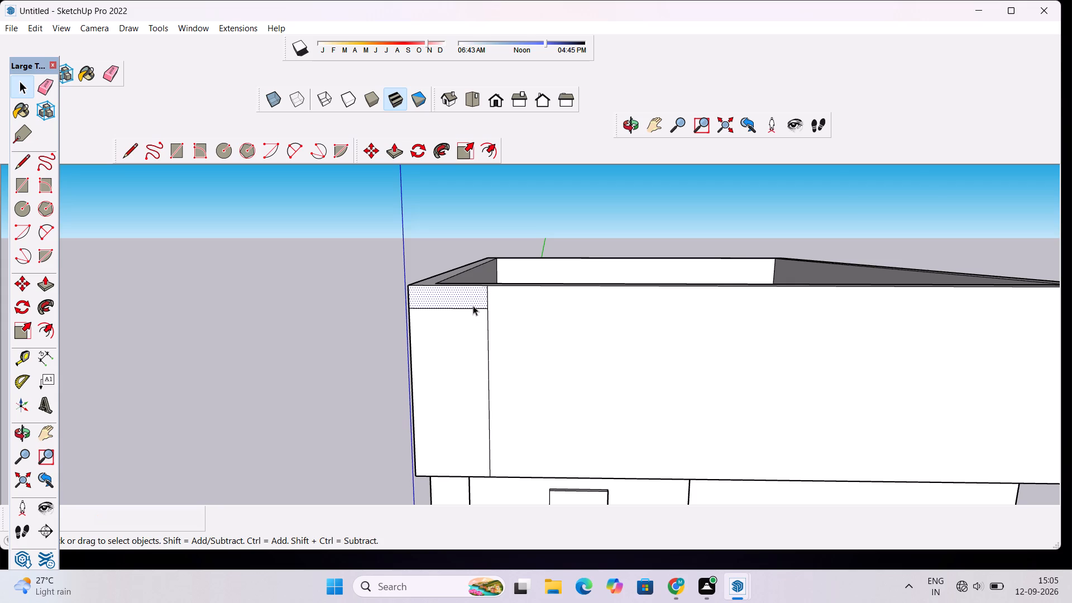
left_click(470, 358)
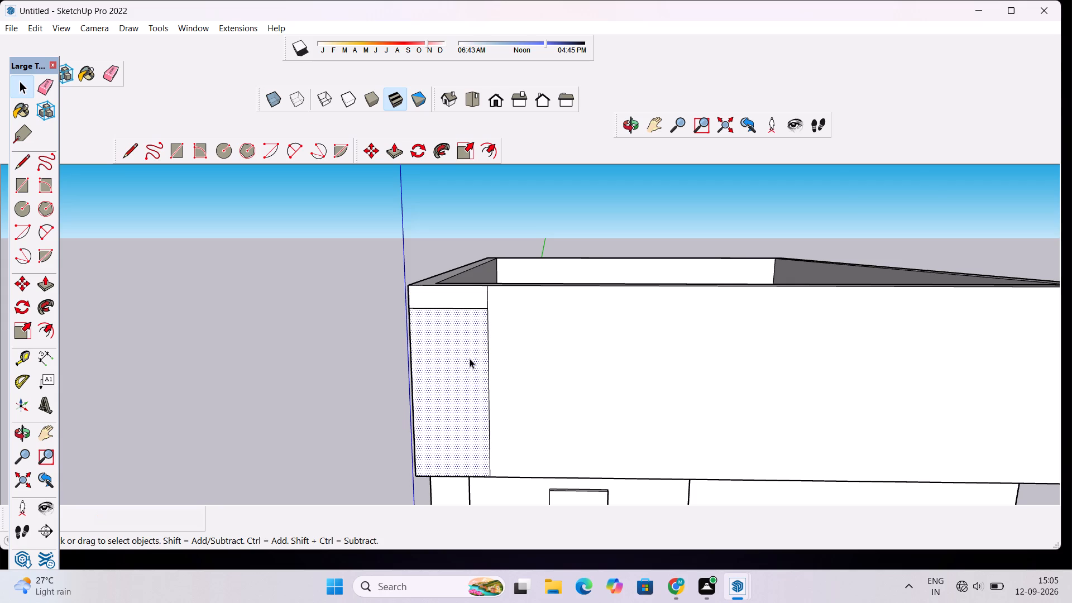
left_click(470, 358)
key("p")
left_click(469, 359)
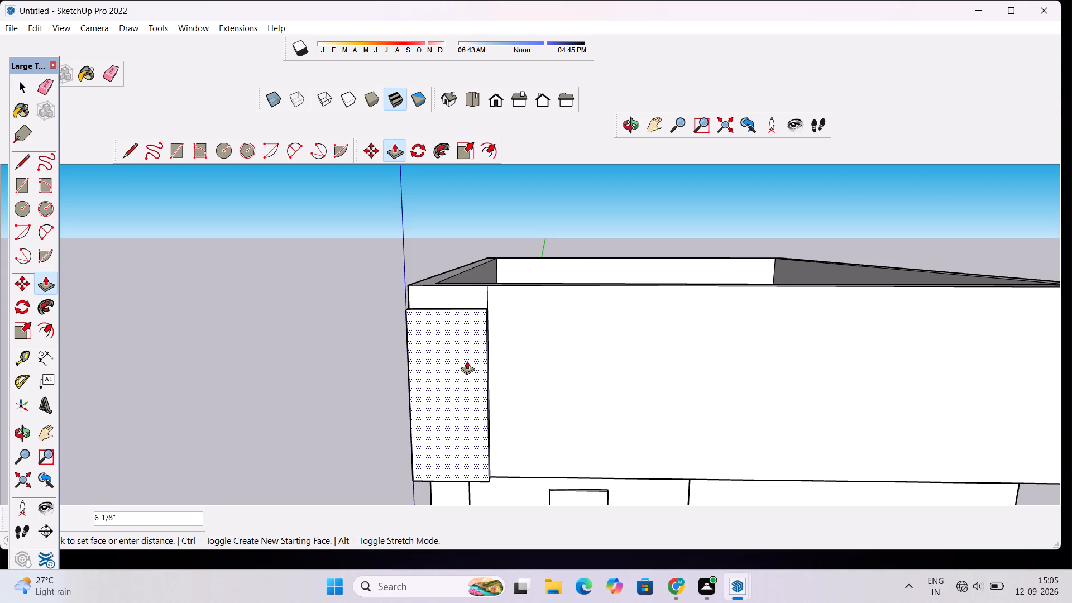
type("1\"")
key("Return")
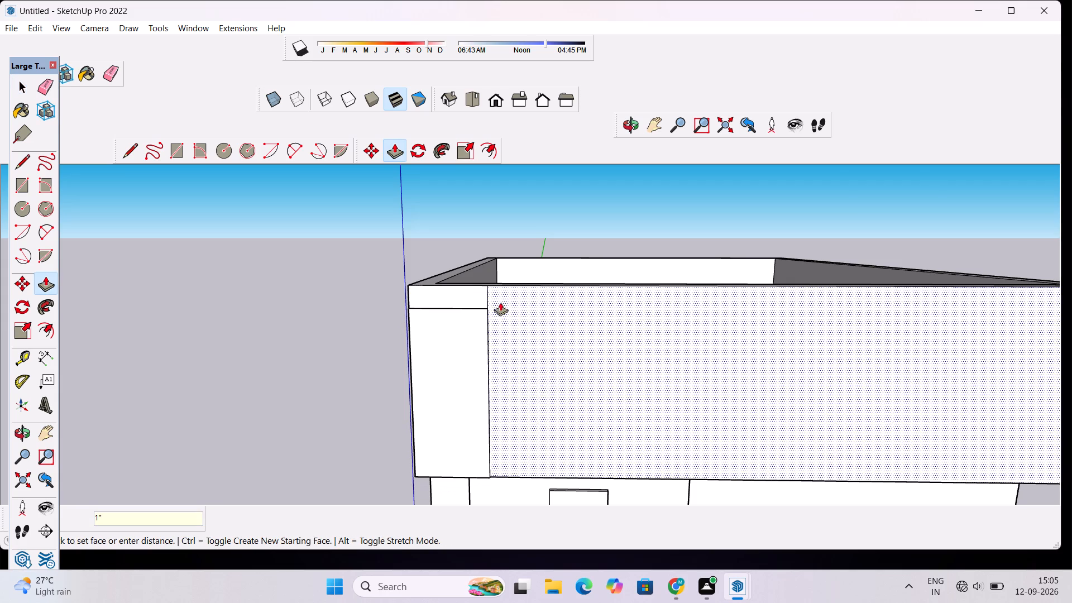
Pull the small rectangle above the corner panel flush with the panel's face, plus a further 3" outward.
left_click(478, 298)
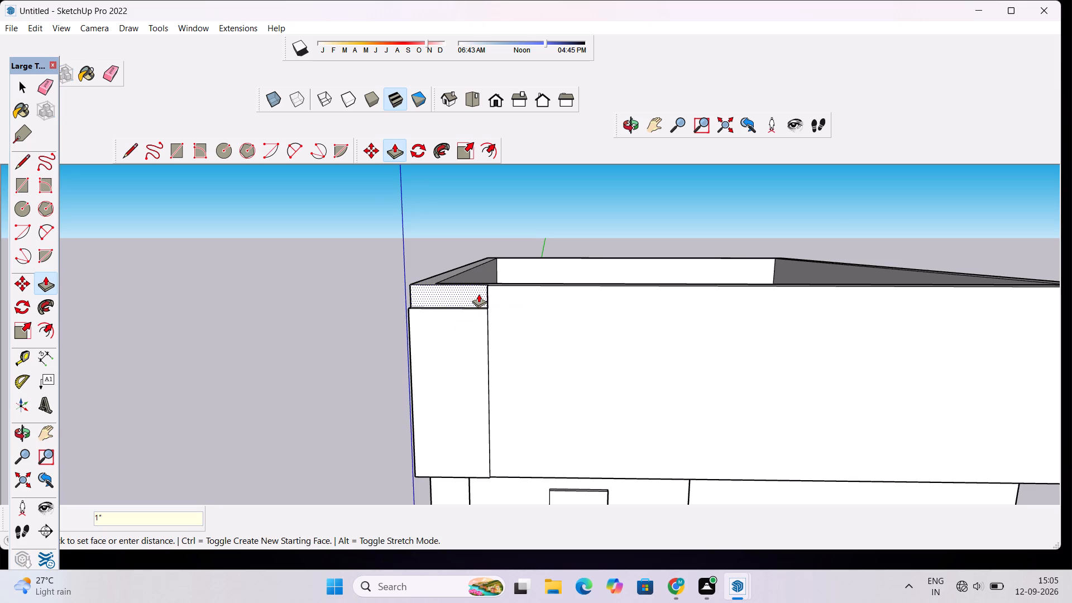
scroll(478, 294, "up", 8)
left_click(420, 337)
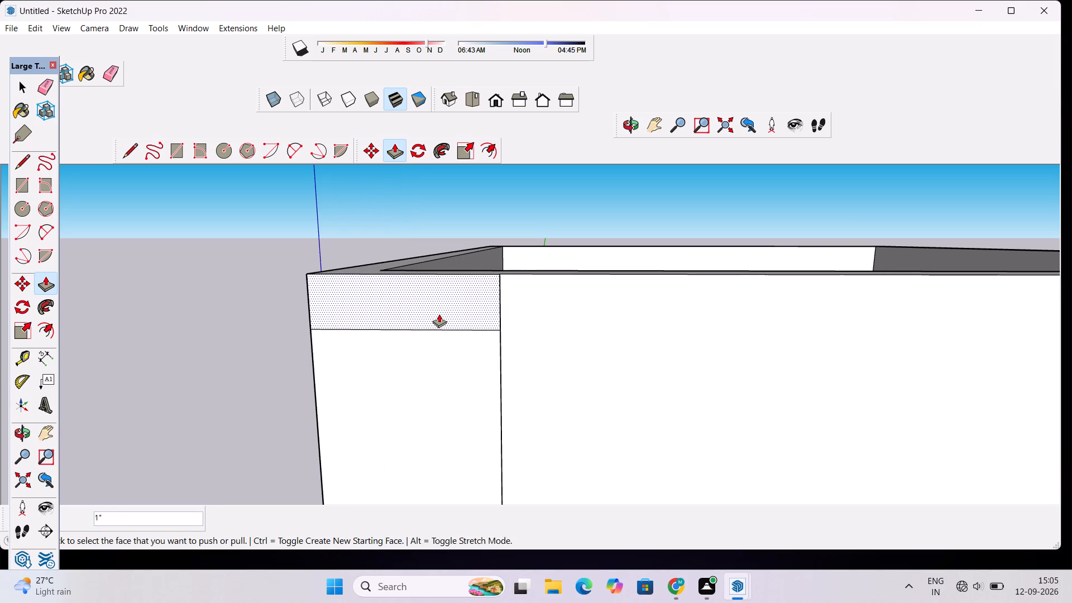
left_click(439, 314)
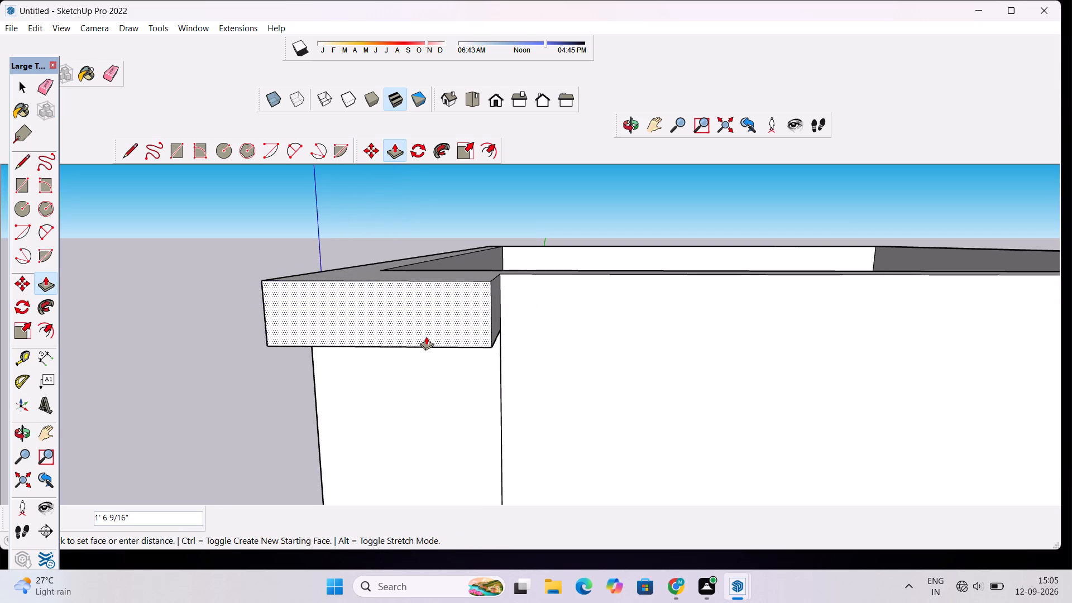
type("3\"")
key("Return")
Examine the raised corner panel and its projecting cap from around the parapet corner.
scroll(434, 337, "down", 4)
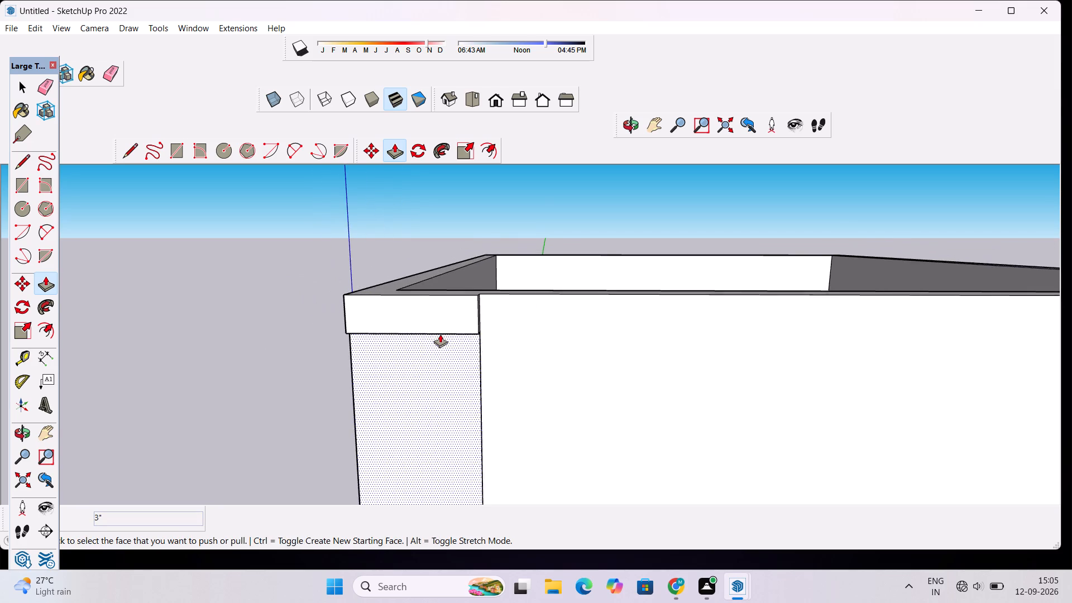
scroll(440, 334, "down", 1)
left_click(623, 131)
left_click_drag(447, 389, 494, 389)
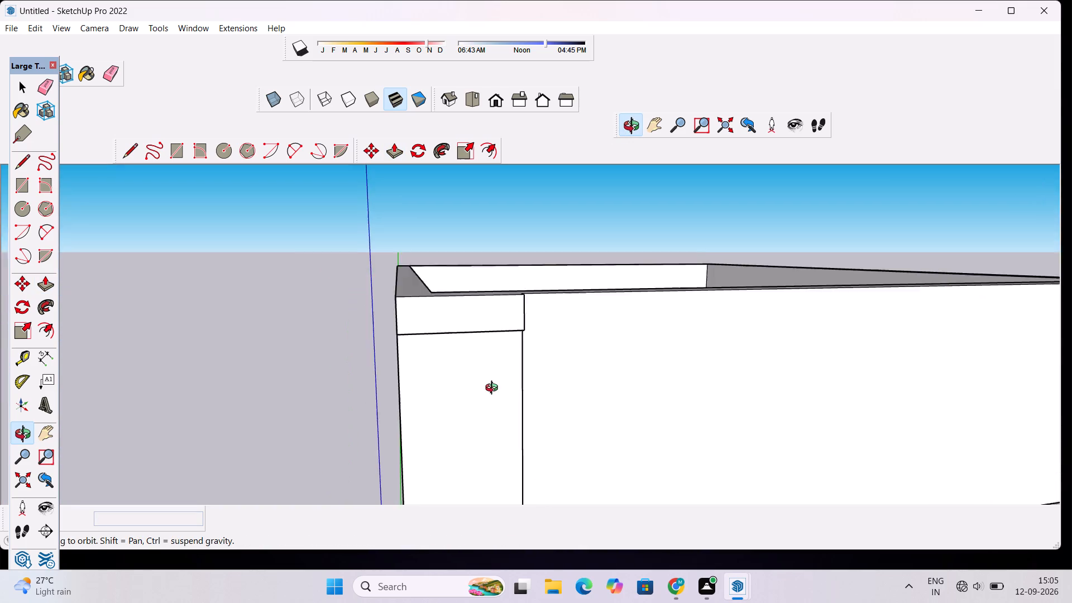
left_click_drag(494, 389, 481, 394)
scroll(413, 388, "down", 1)
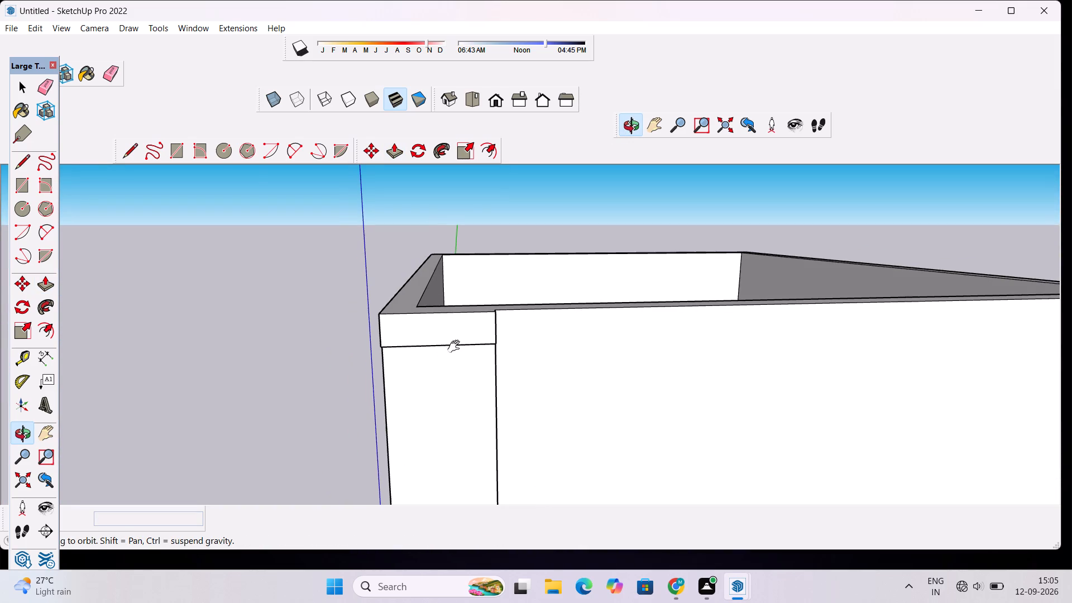
left_click_drag(456, 347, 346, 337, "shift")
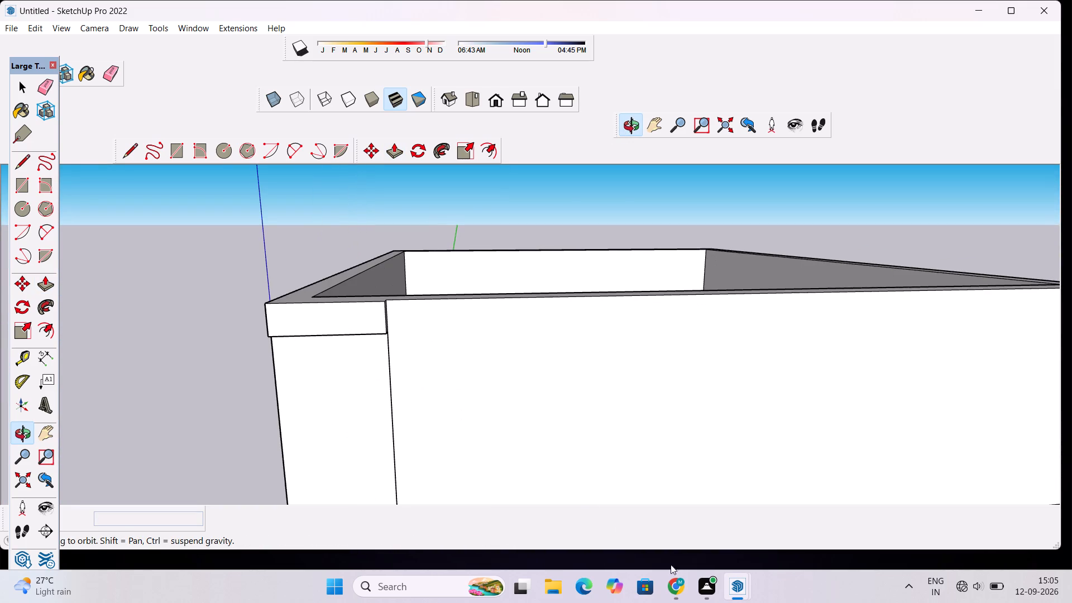
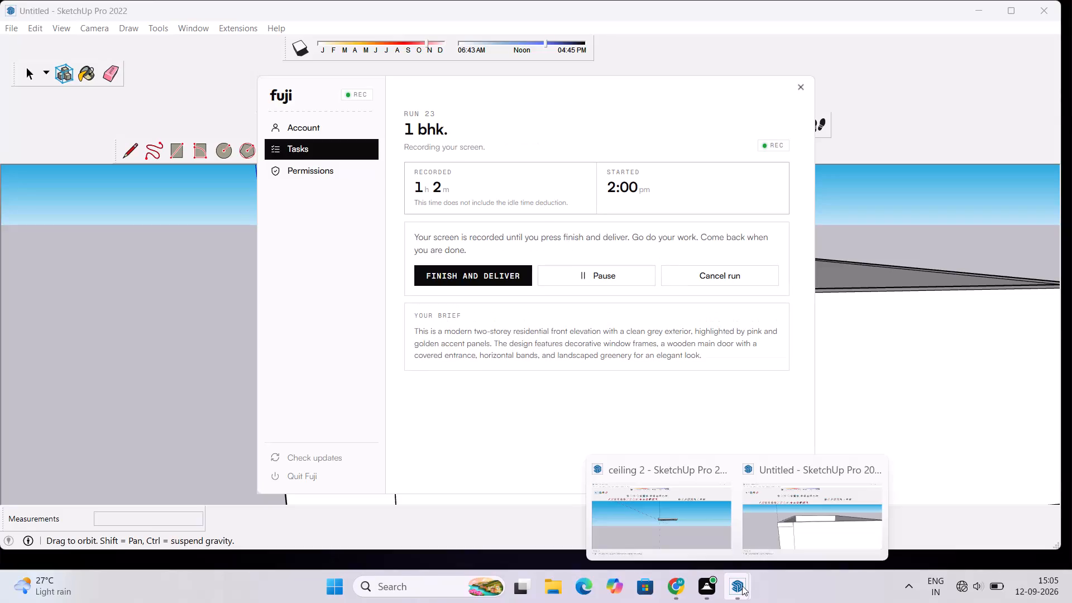
Switch back to the untitled SketchUp model and draw a rectangle about 4' 3 5/16" by 11 5/8" on the front parapet face beside the corner cap.
left_click(742, 586)
left_click(795, 531)
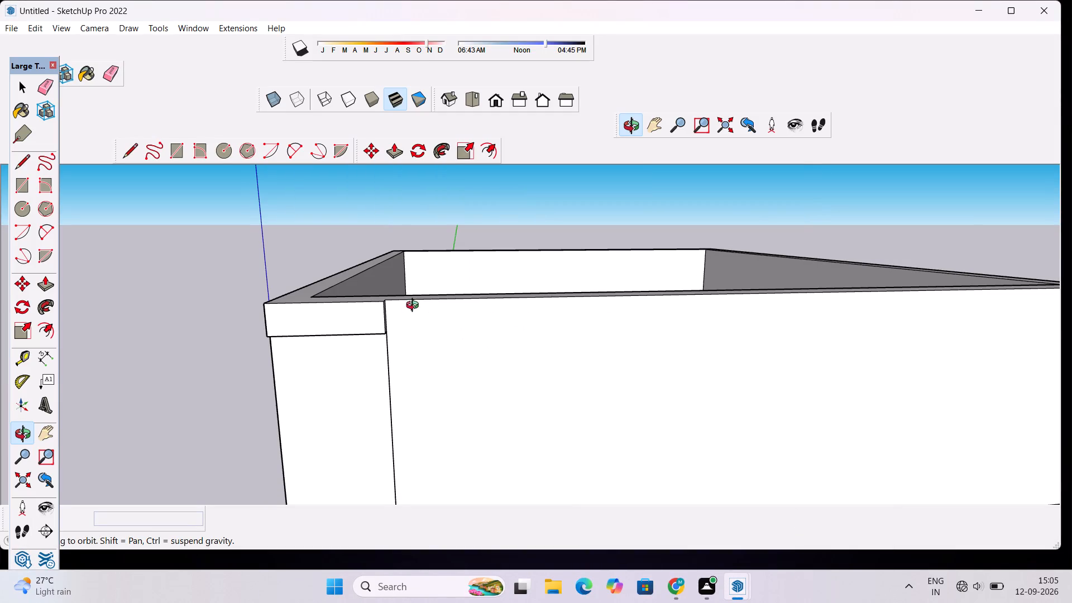
scroll(357, 331, "up", 2)
left_click_drag(442, 320, 330, 328)
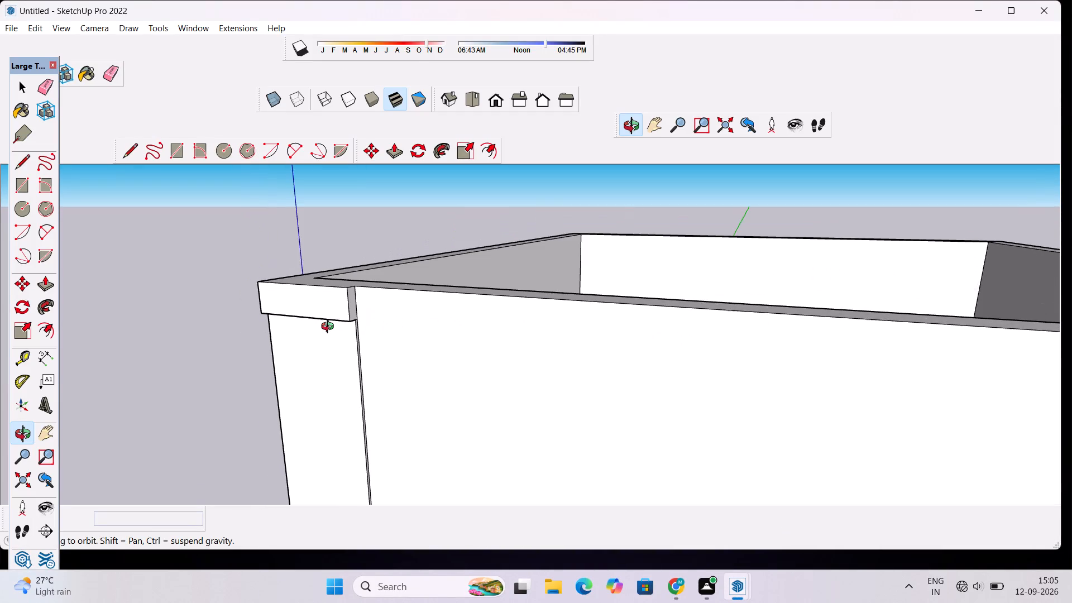
scroll(330, 328, "down", 5)
scroll(329, 344, "up", 3)
left_click_drag(343, 346, 434, 348)
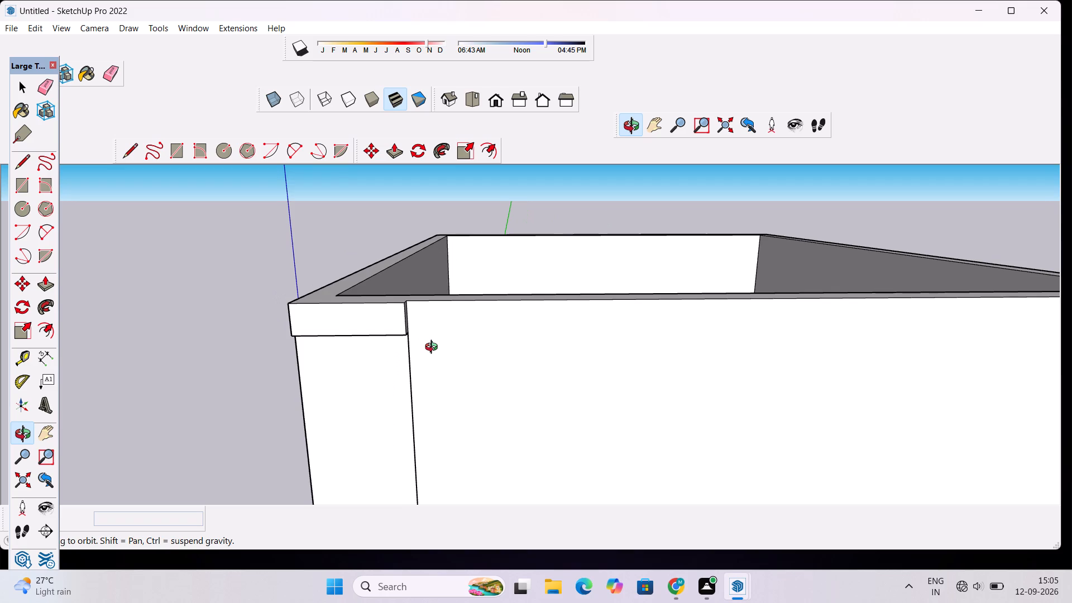
scroll(429, 334, "up", 3)
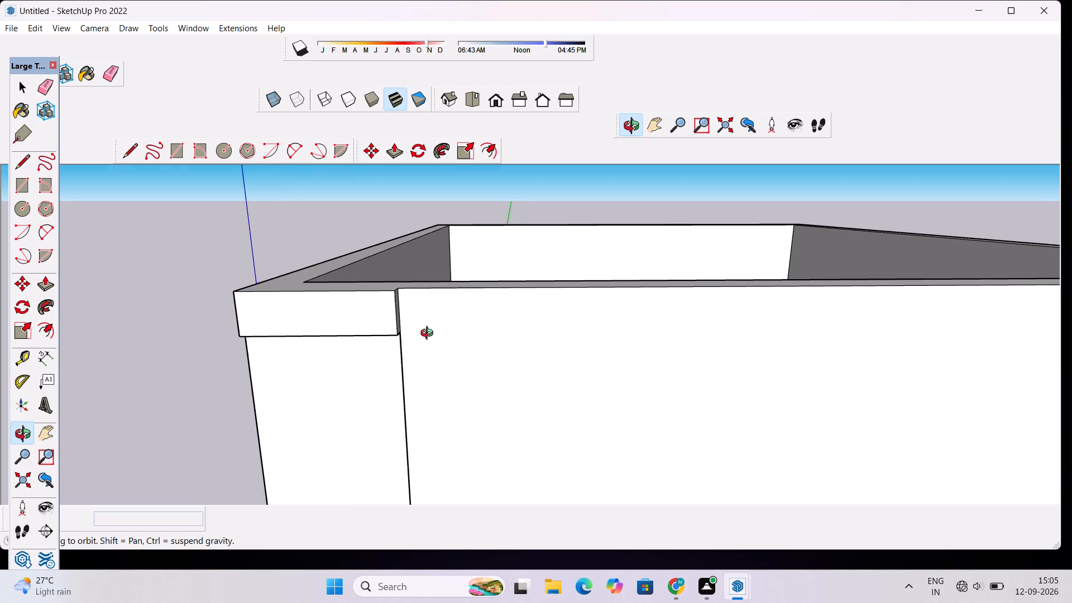
left_click_drag(429, 334, 433, 348)
scroll(428, 340, "up", 2)
left_click_drag(414, 338, 419, 330)
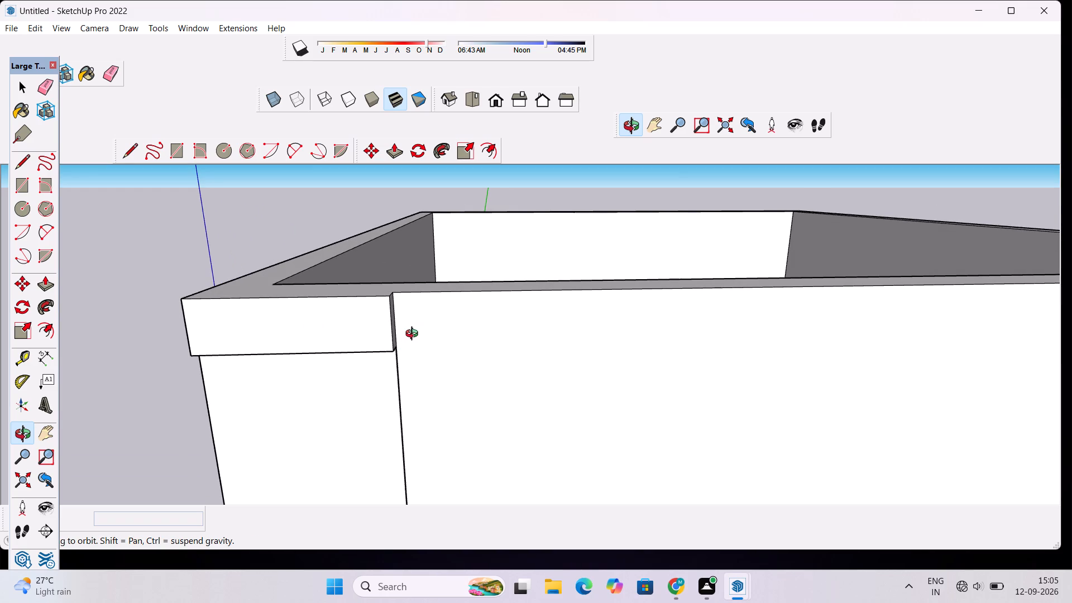
key("r")
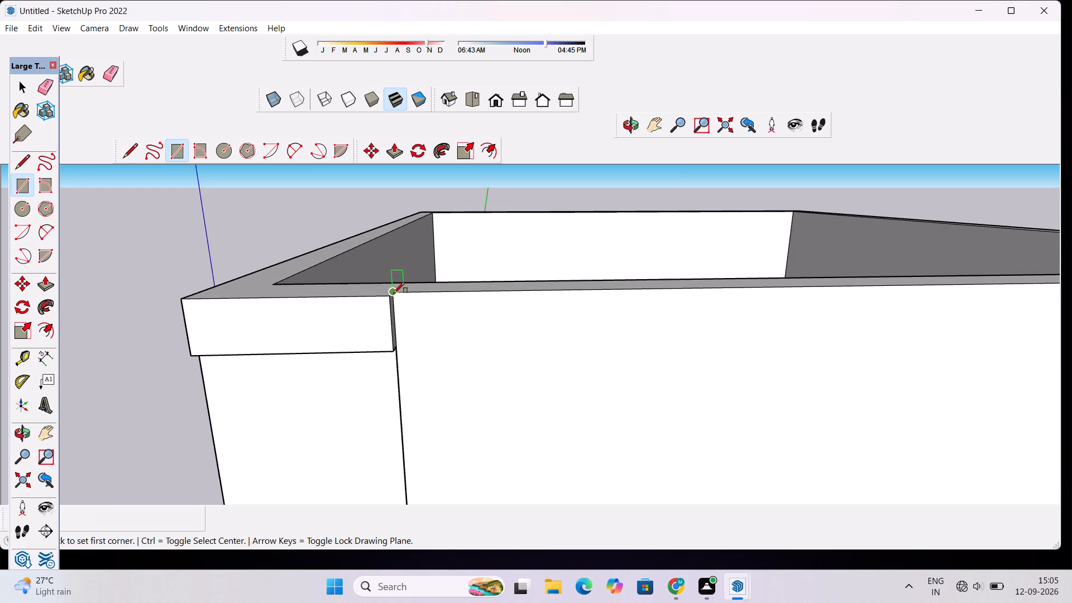
left_click(394, 293)
scroll(401, 323, "down", 10)
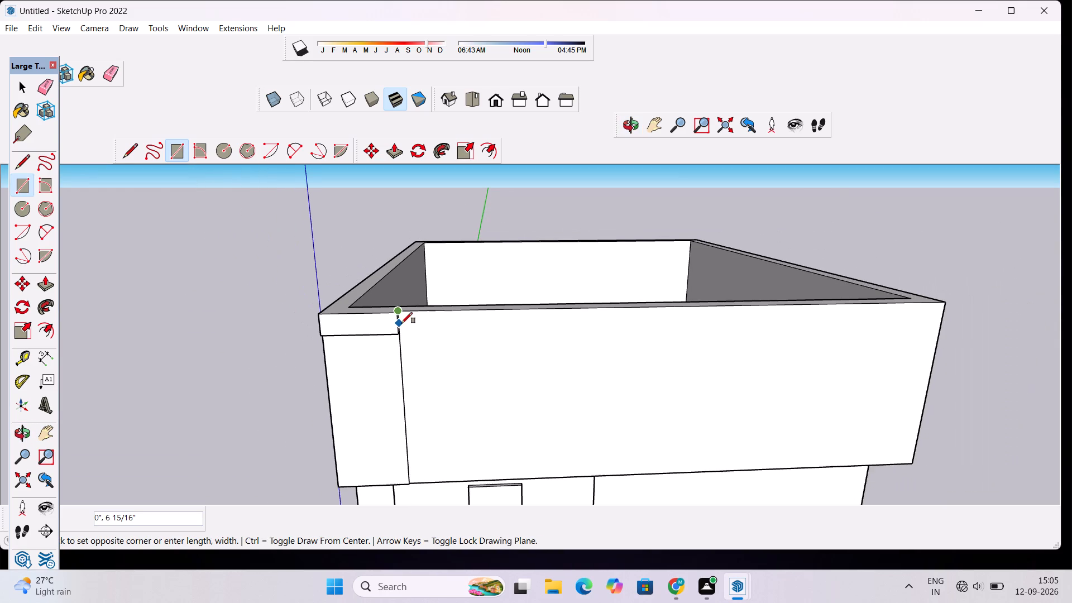
left_click(424, 398)
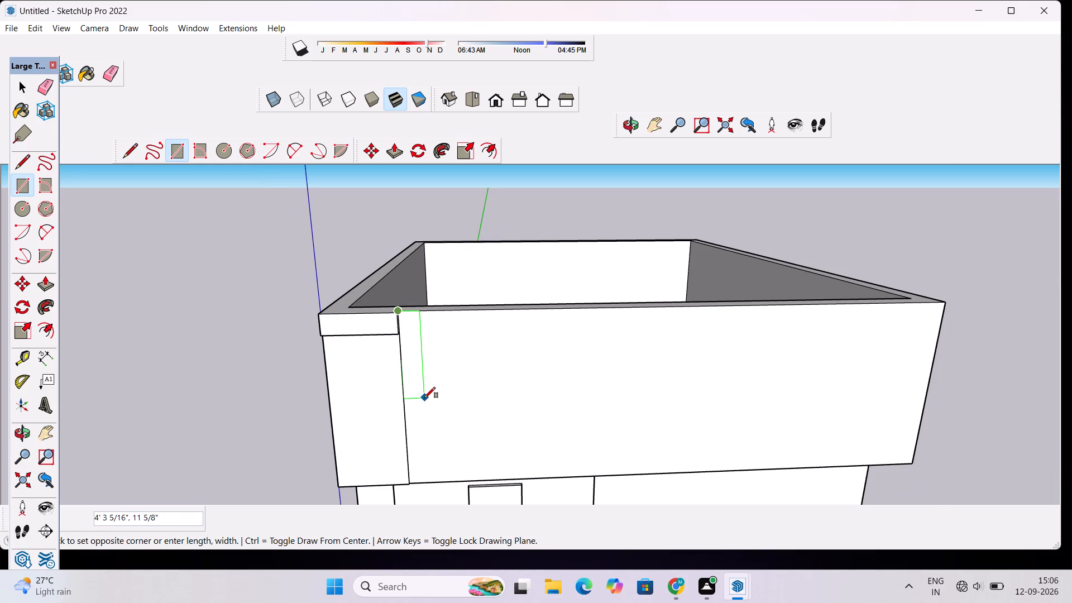
key("space")
Copy the narrow rectangle twice along the parapet's top edge, about 1' 4 3/4" and a further 1' 4 1/2" away.
scroll(427, 367, "up", 6)
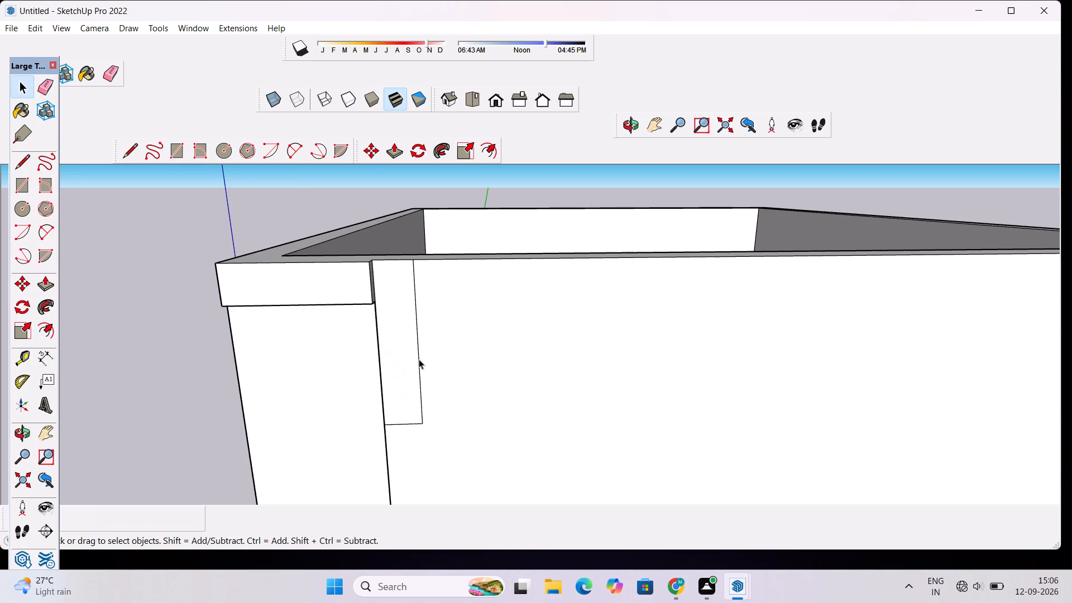
double_click(409, 353)
key("m")
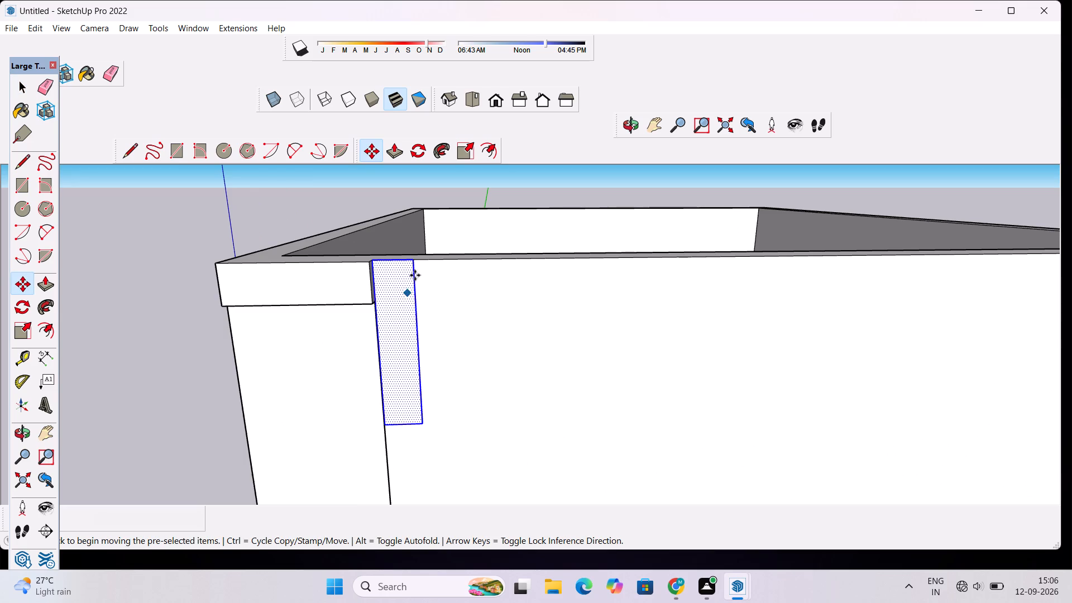
left_click(416, 262)
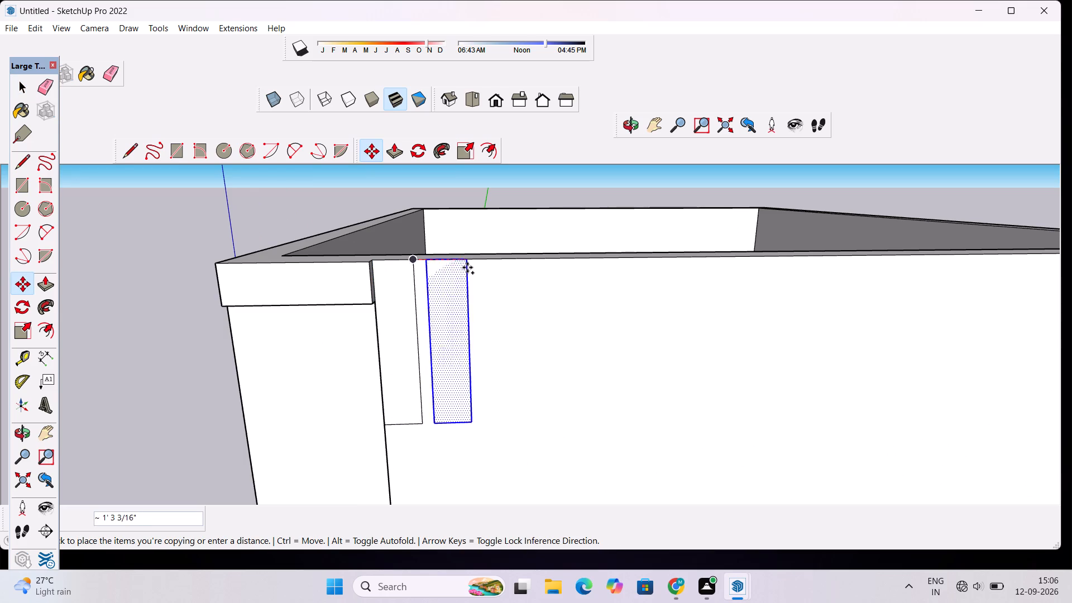
left_click(472, 267)
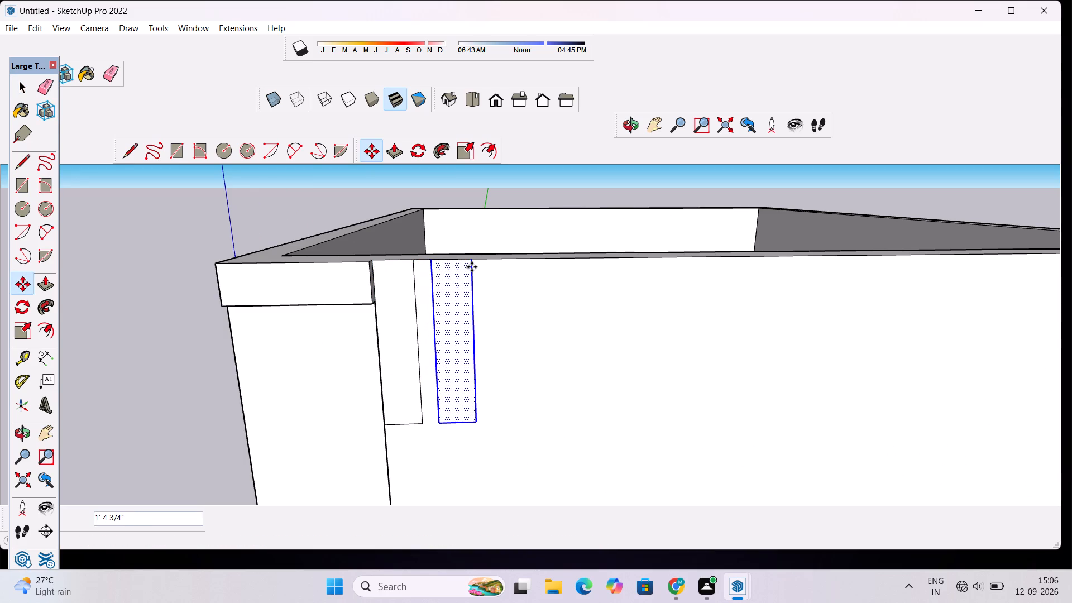
left_click(475, 261)
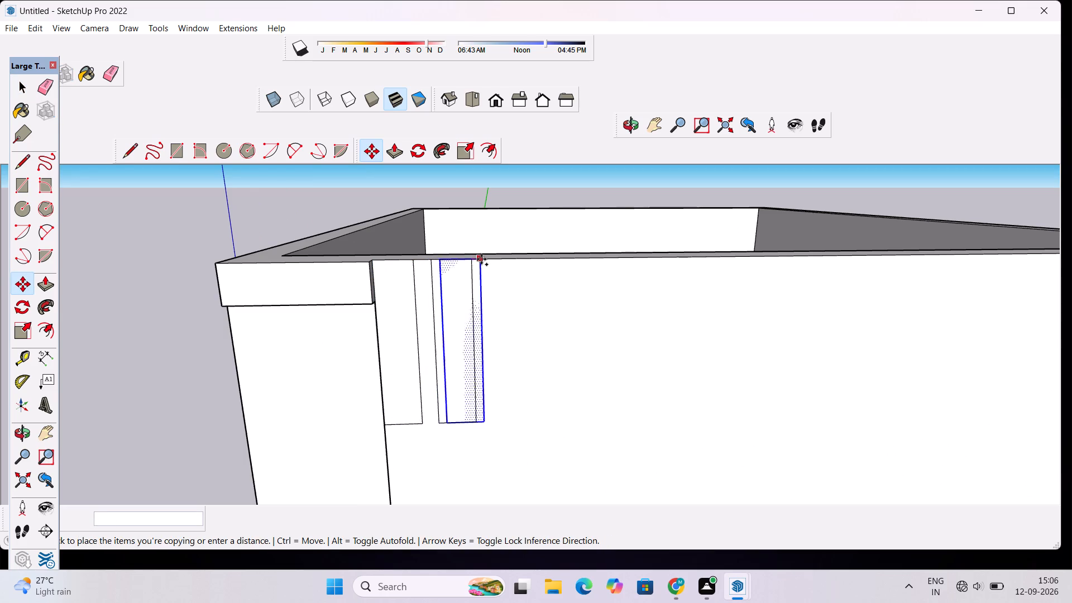
left_click(528, 257)
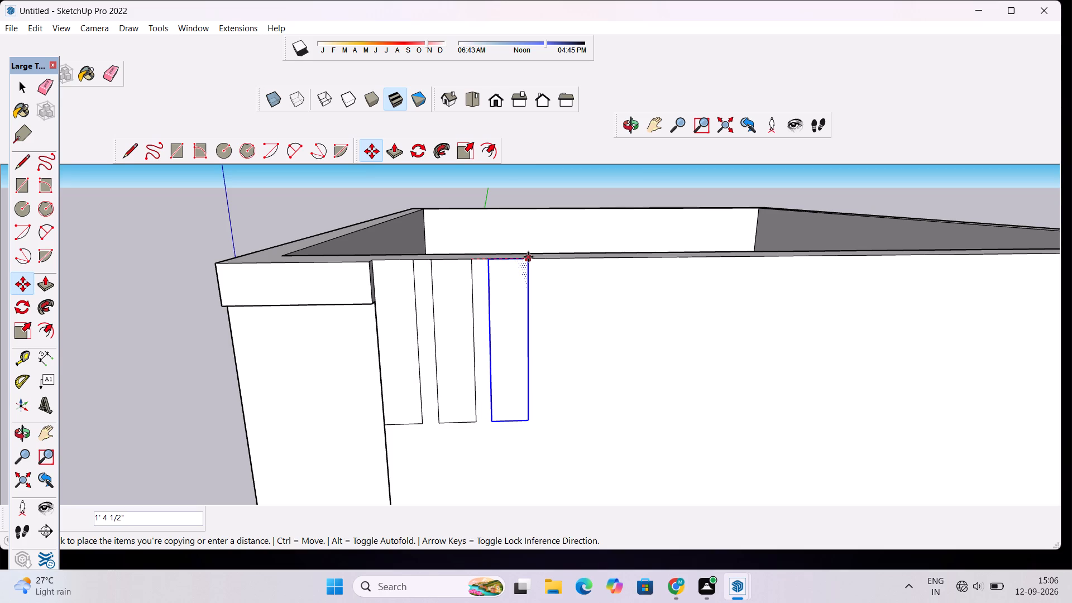
key("space")
Pull the first narrow strip beside the corner cap outward by 1", plus a further 3", flush with the cap.
left_click(396, 304)
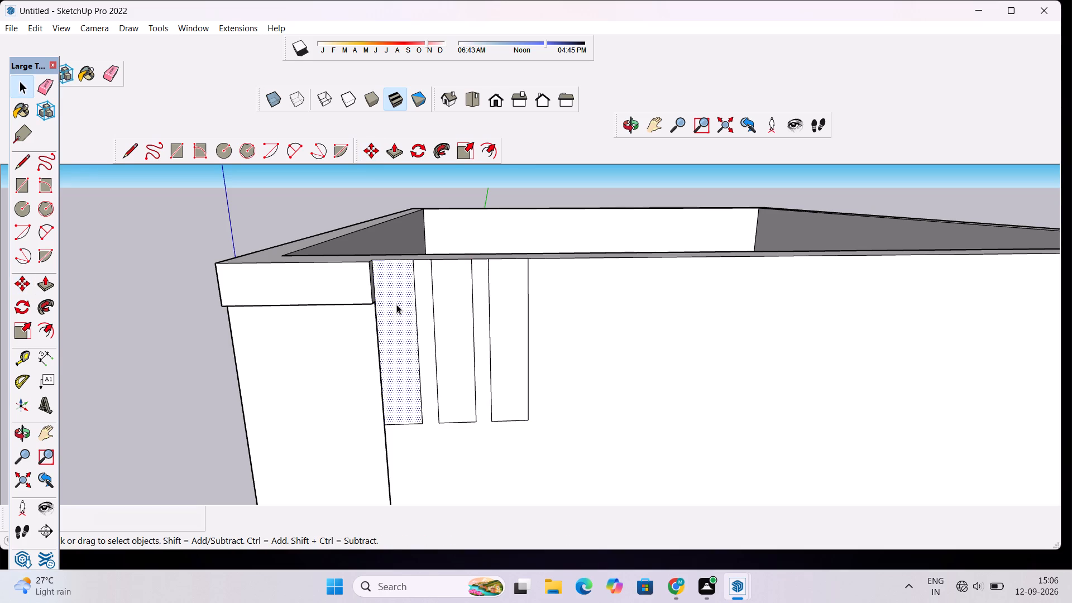
key("p")
left_click(396, 304)
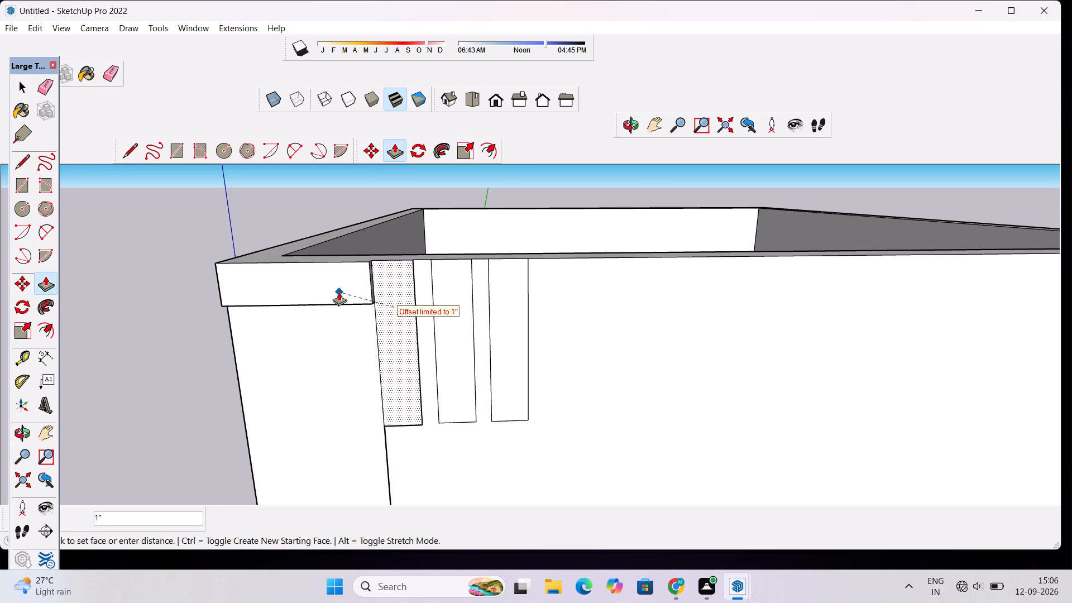
left_click(339, 326)
left_click(403, 307)
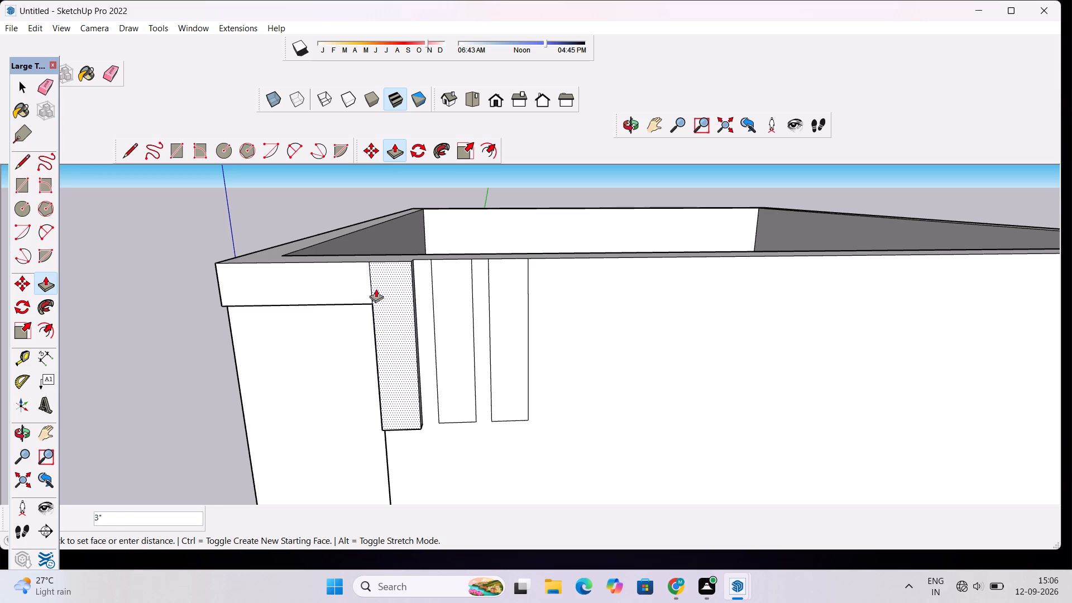
left_click(357, 285)
key("space")
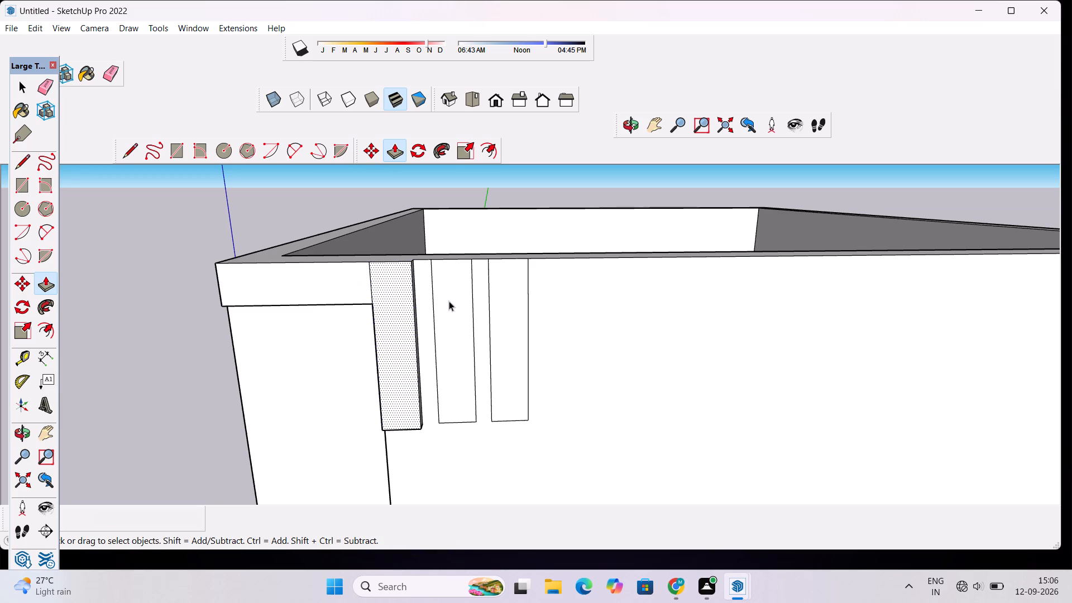
Pull the second and third narrow strips outward by 4", level with the first strip.
left_click(449, 301)
key("p")
left_click(449, 301)
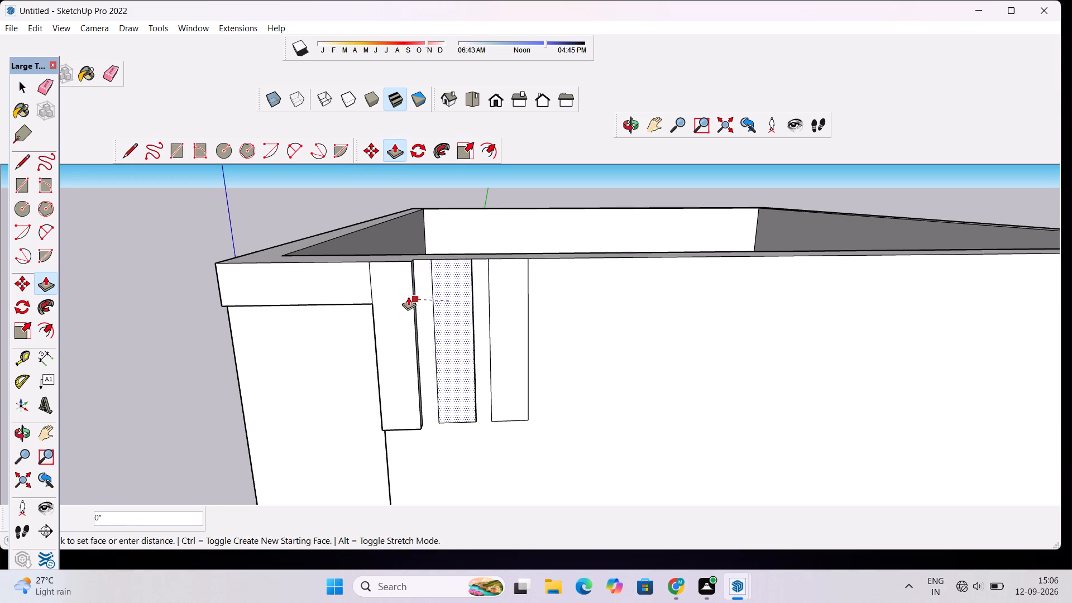
left_click(401, 293)
key("space")
left_click(506, 308)
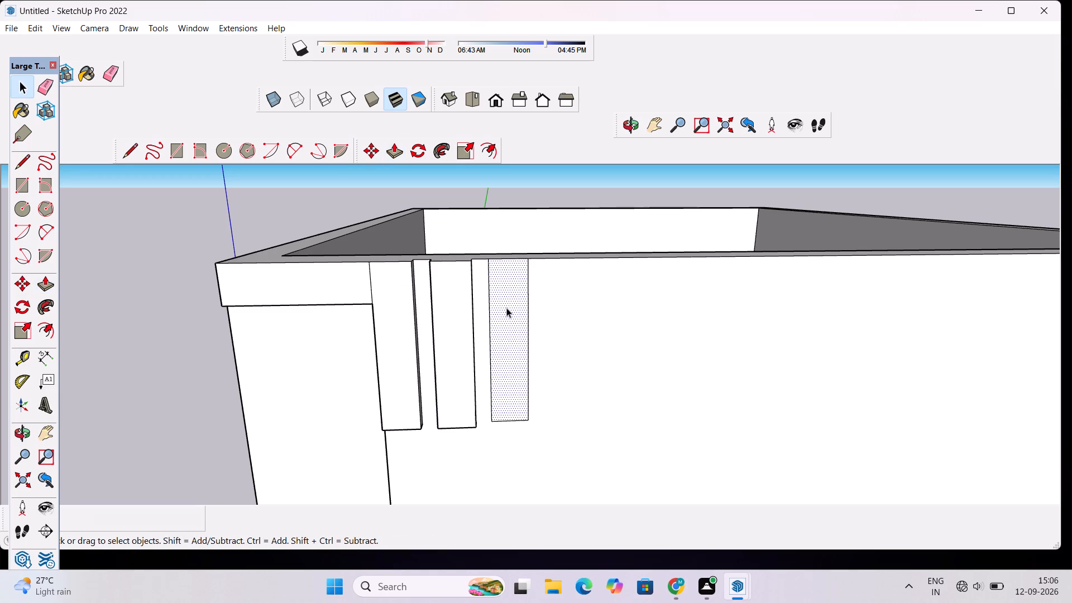
key("p")
left_click(506, 308)
left_click(437, 310)
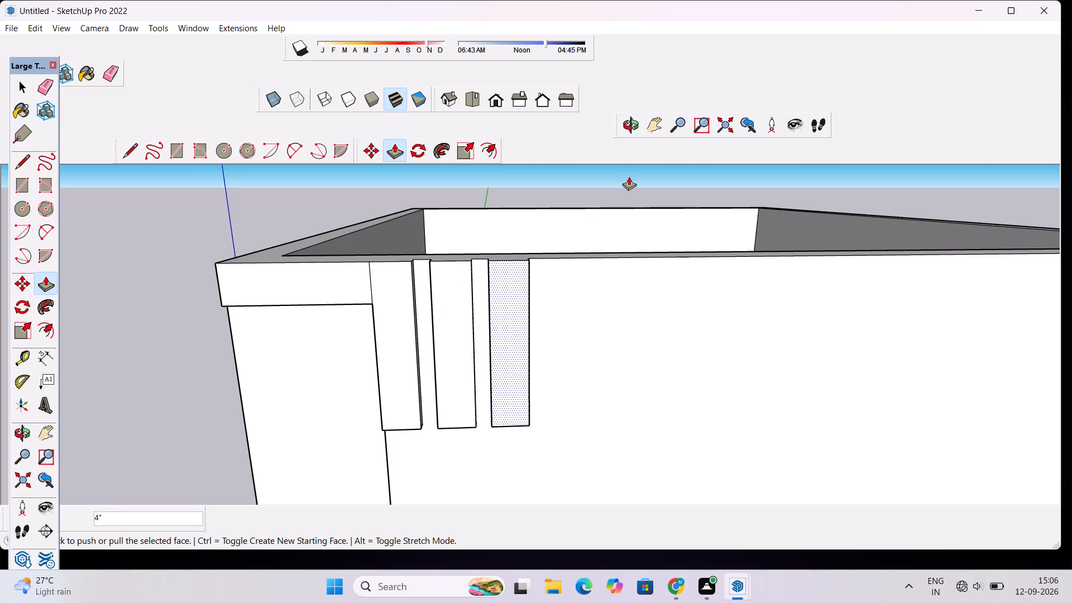
Examine the three projecting strips on the front parapet face from above, below and the front.
left_click(627, 130)
left_click_drag(654, 256, 491, 399)
scroll(491, 399, "down", 3)
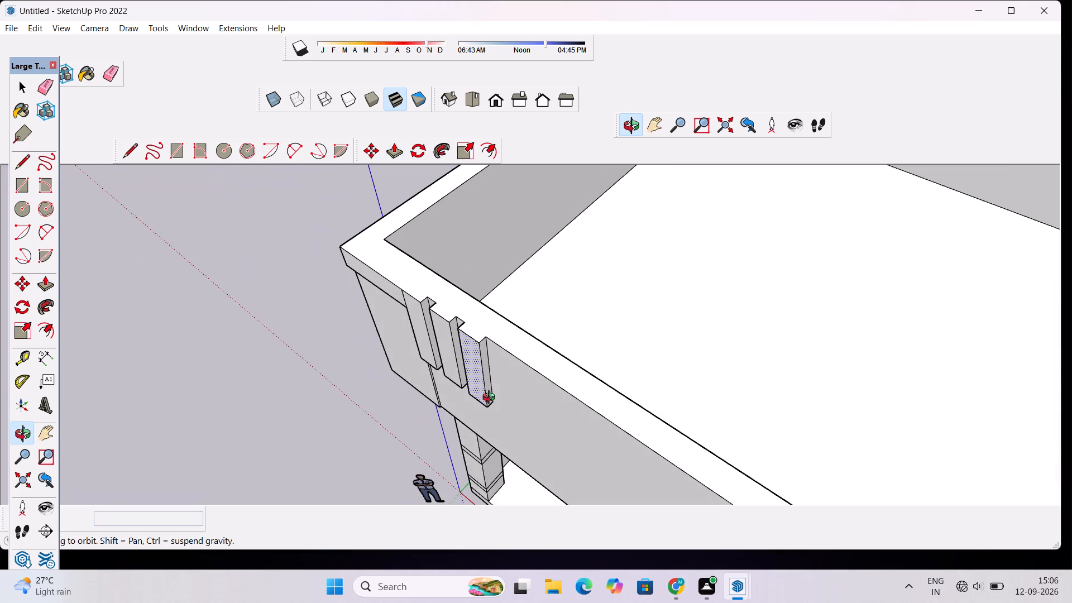
scroll(431, 407, "up", 4)
left_click_drag(406, 404, 425, 409)
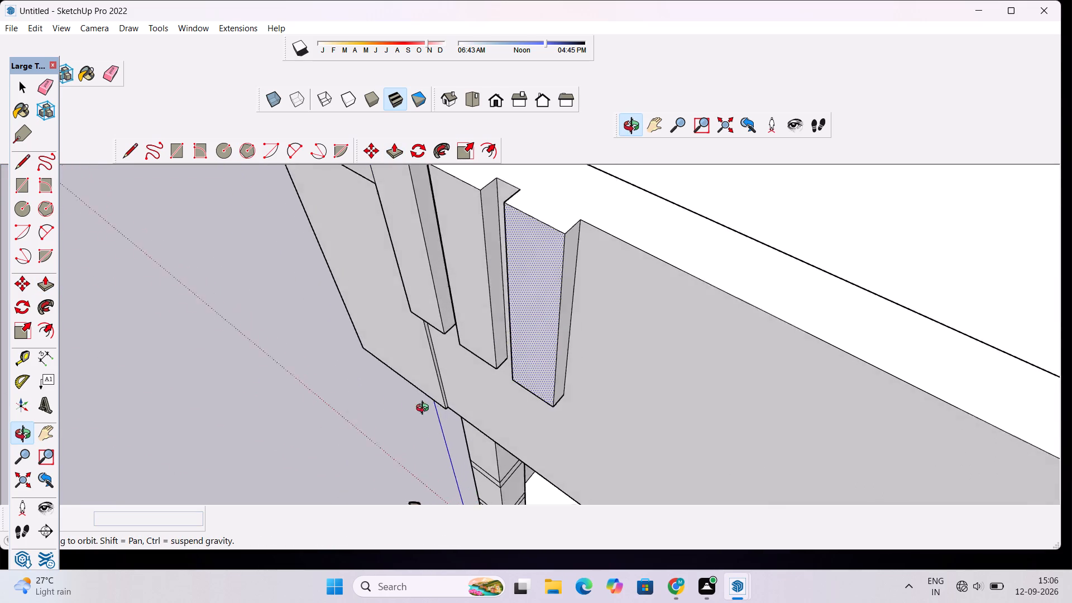
left_click_drag(425, 409, 464, 451)
left_click_drag(459, 460, 483, 382)
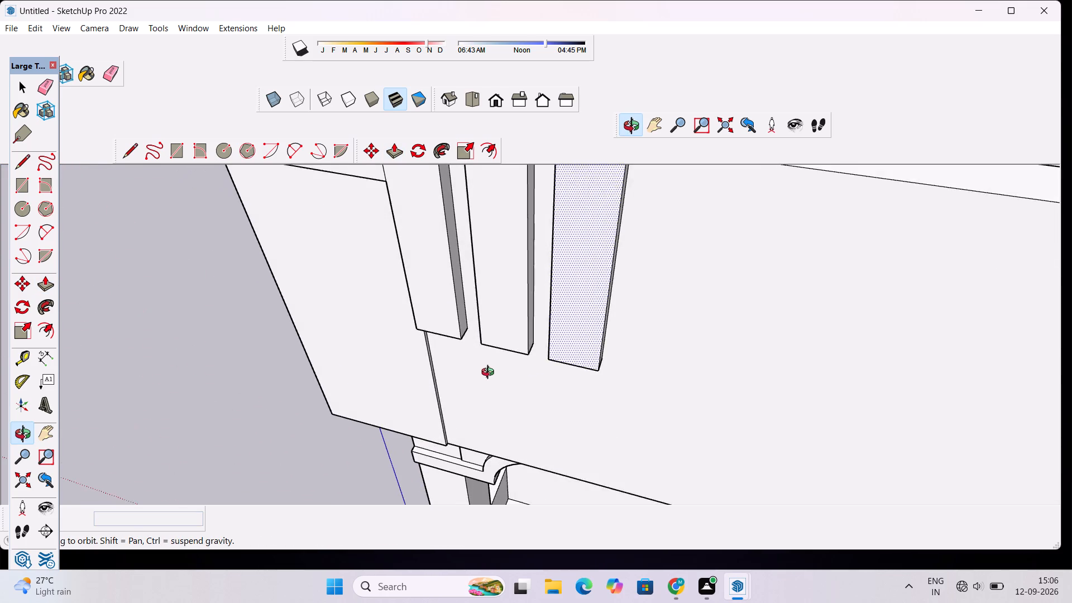
scroll(490, 374, "down", 4)
left_click_drag(564, 294, 473, 419, "shift")
scroll(473, 419, "down", 4)
left_click_drag(447, 417, 502, 339)
scroll(513, 341, "up", 3)
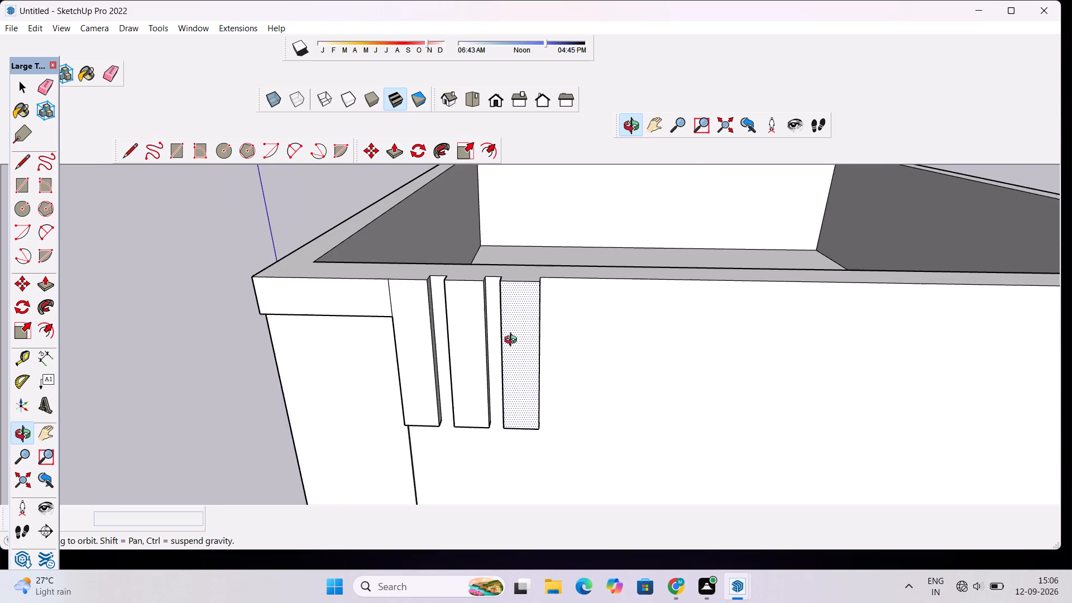
left_click_drag(596, 346, 442, 370, "shift")
scroll(392, 370, "down", 5)
left_click_drag(473, 360, 471, 365, "shift")
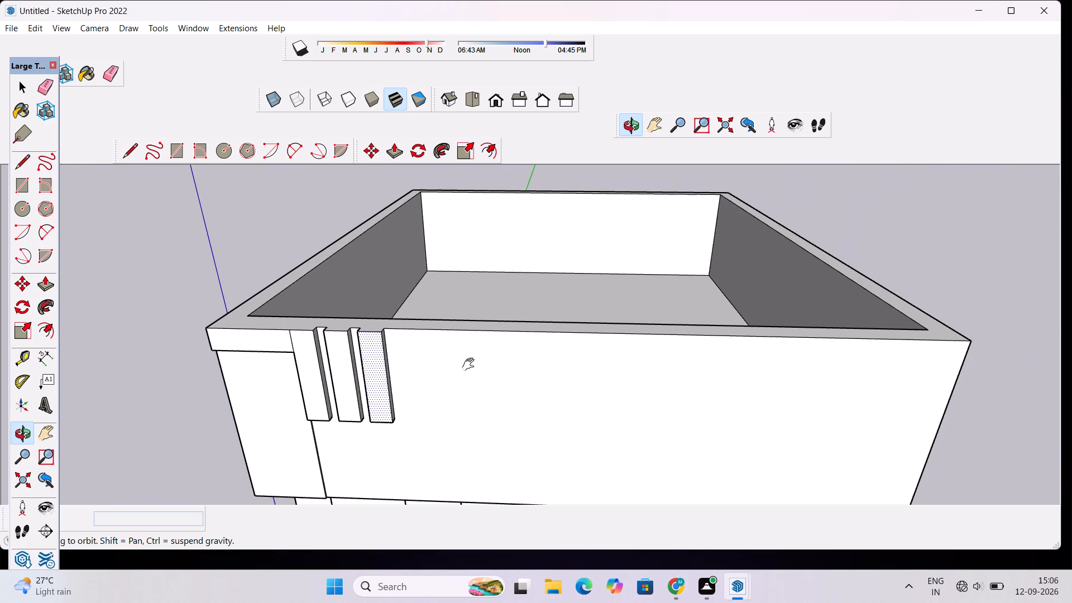
left_click_drag(471, 365, 424, 370, "shift")
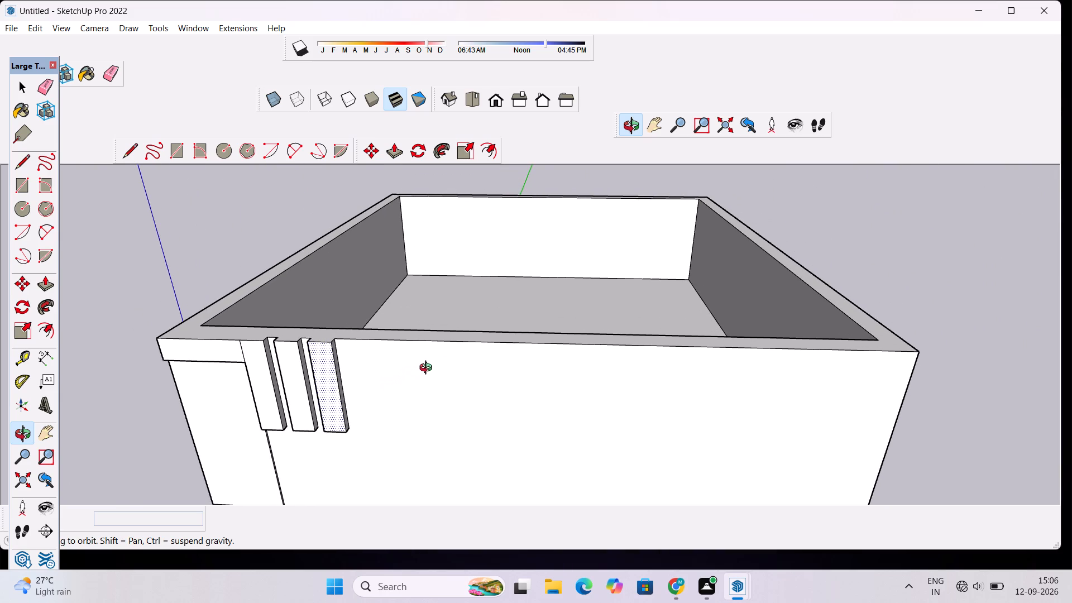
left_click_drag(453, 368, 430, 375)
scroll(400, 376, "down", 3)
scroll(335, 376, "up", 3)
left_click_drag(355, 372, 381, 372)
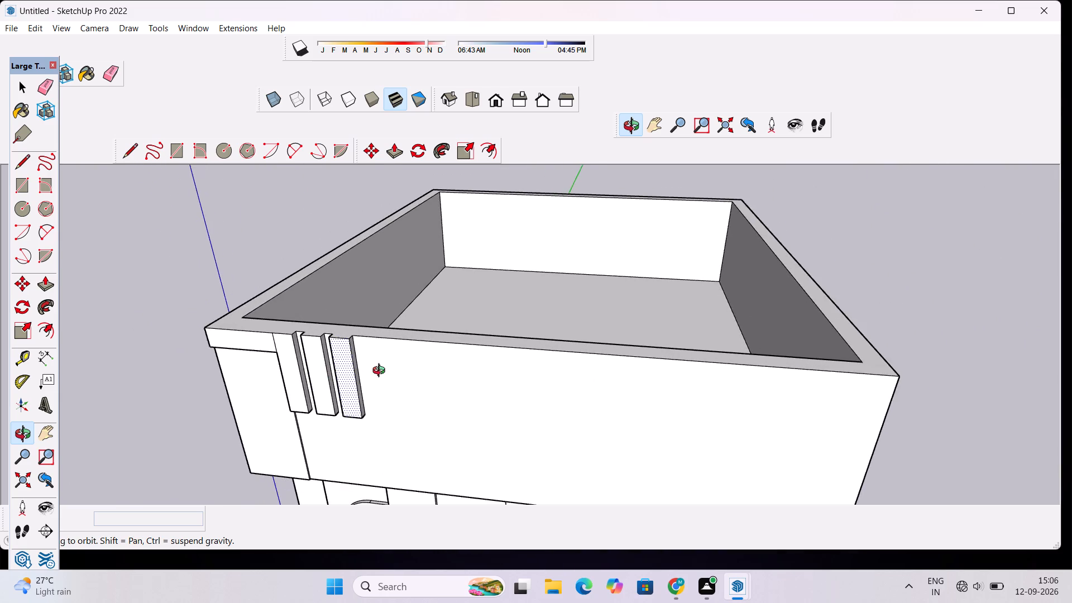
left_click_drag(381, 372, 404, 358)
Draw a 1' line outward along the green axis from the front parapet's top corner opposite the strips.
left_click_drag(523, 368, 384, 367, "shift")
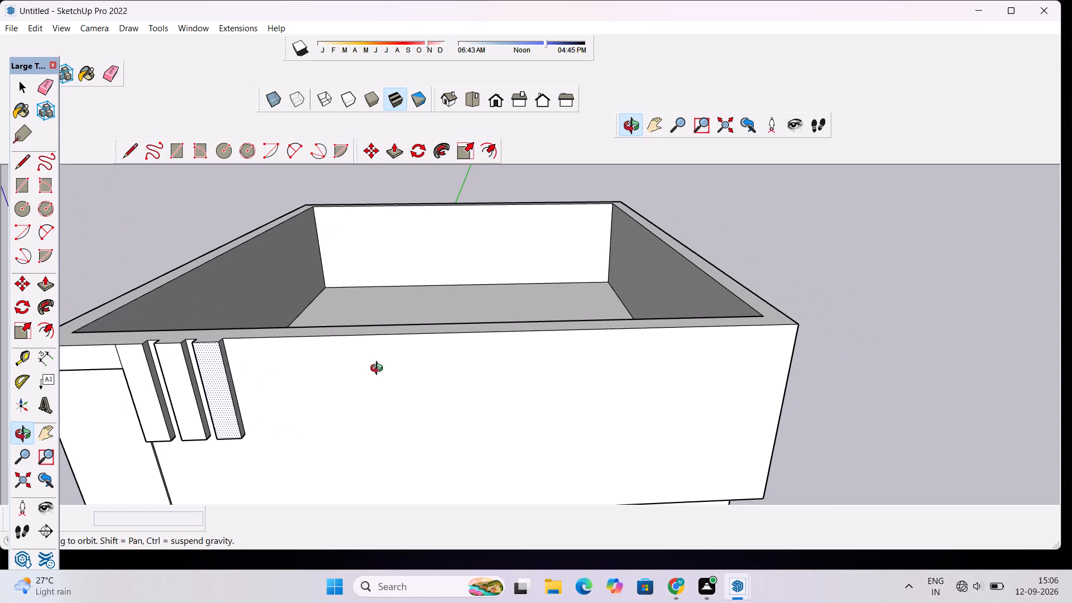
scroll(832, 372, "up", 1)
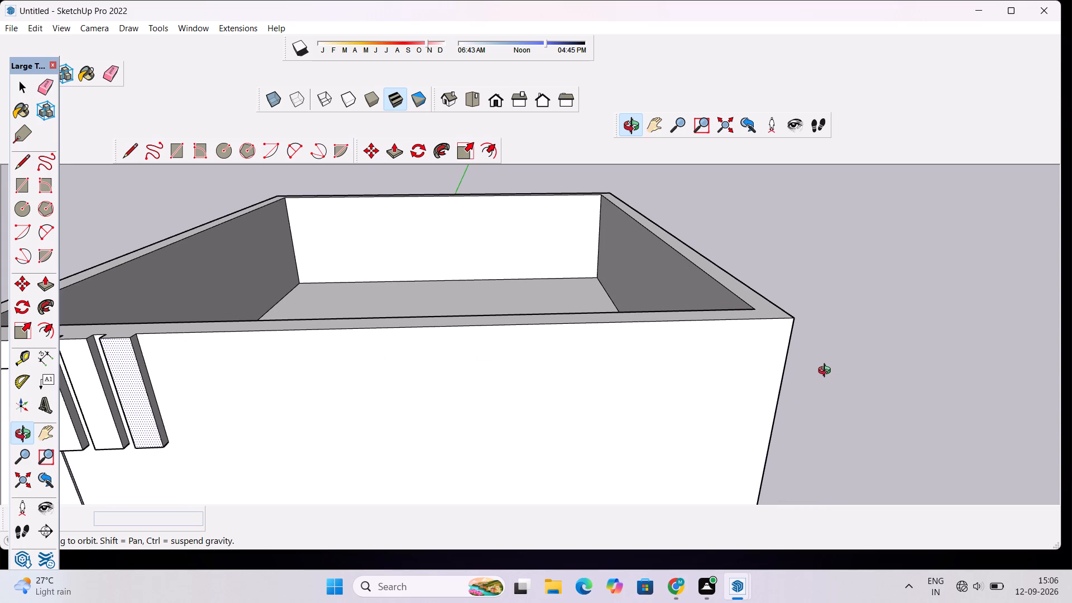
scroll(826, 363, "up", 3)
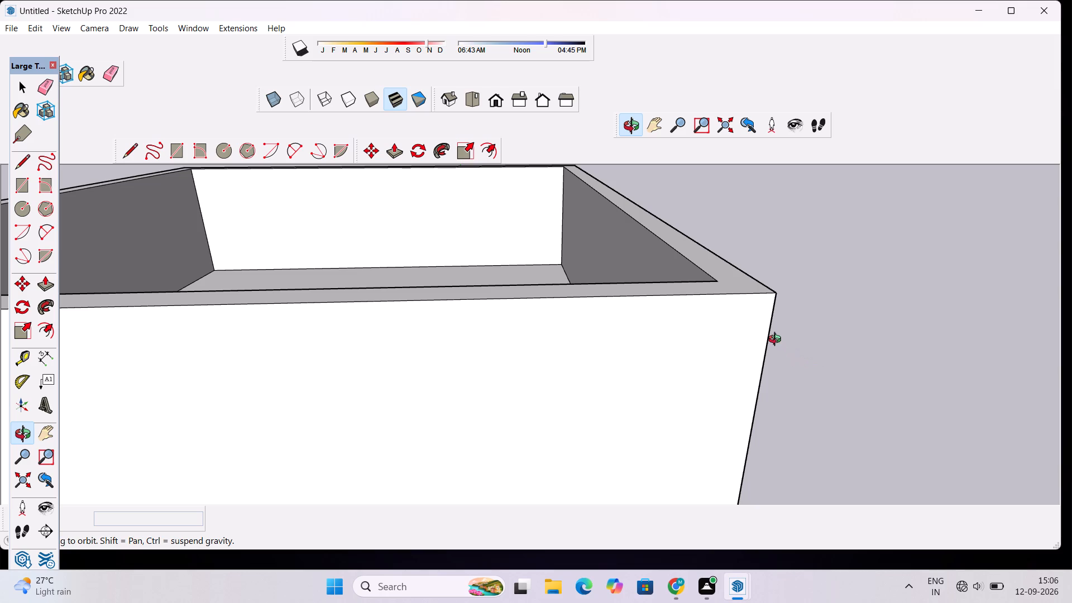
scroll(777, 341, "down", 4)
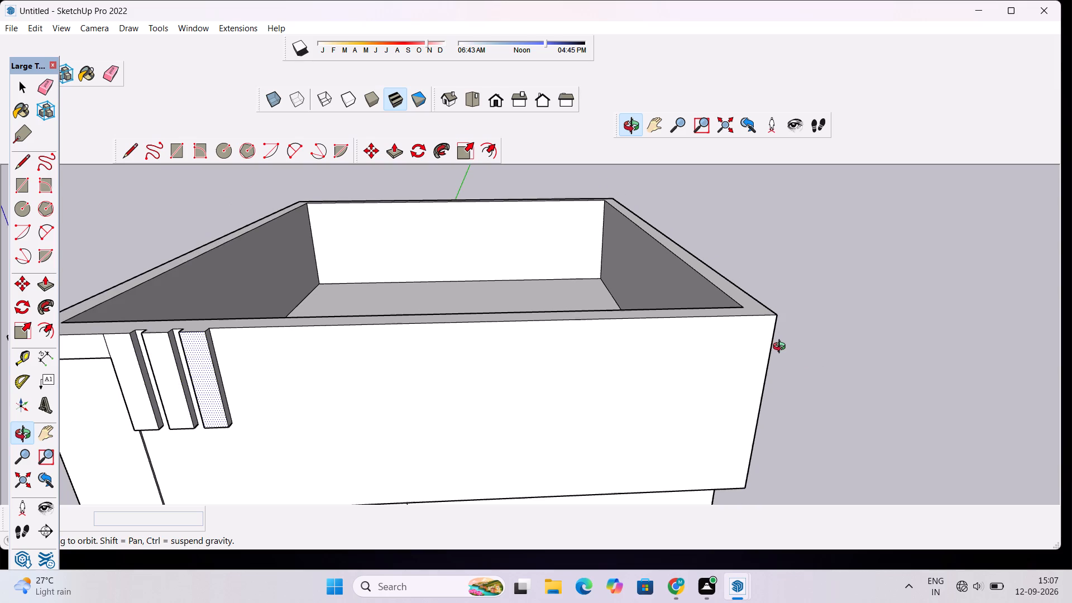
scroll(783, 350, "up", 2)
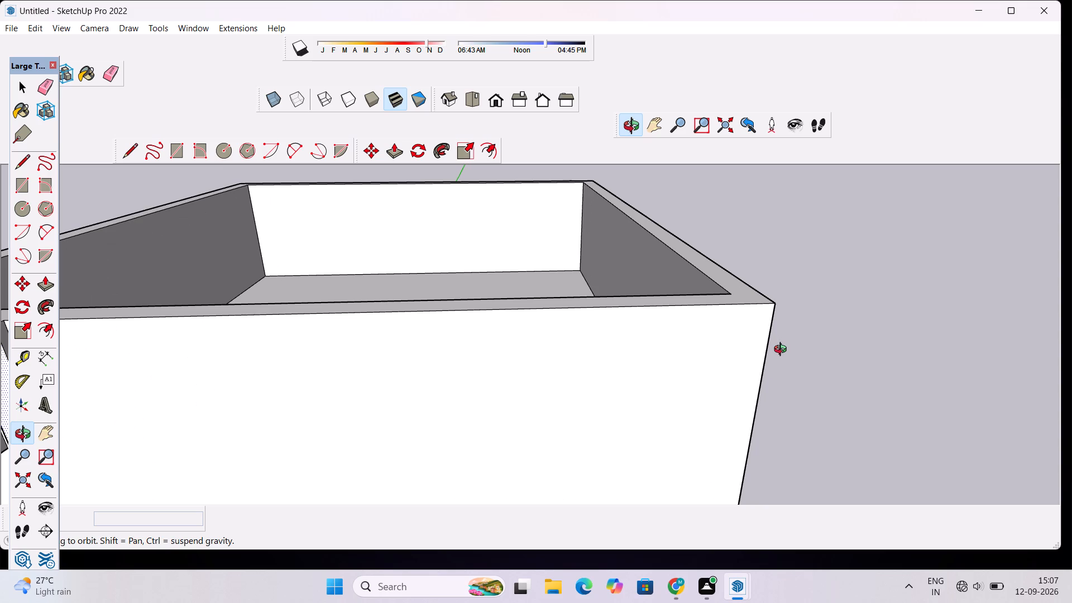
key("l")
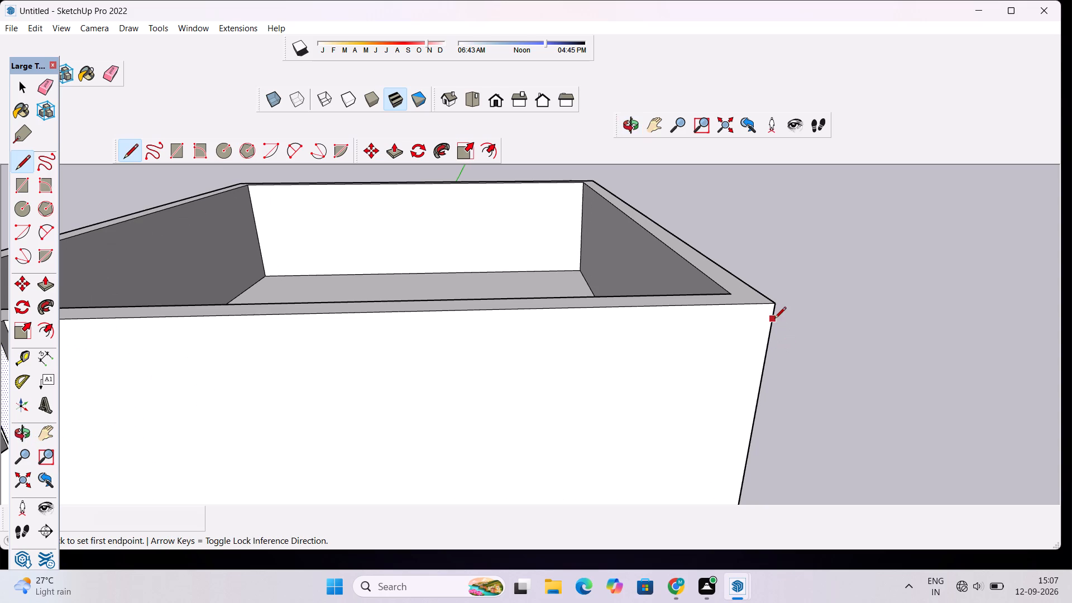
left_click(774, 305)
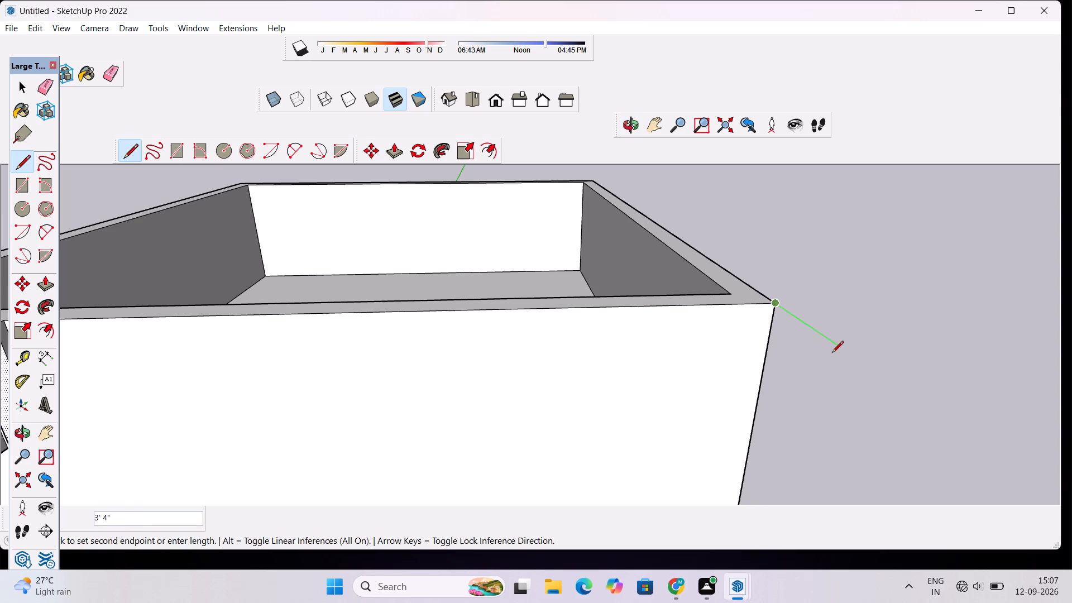
type("1'")
key("Return")
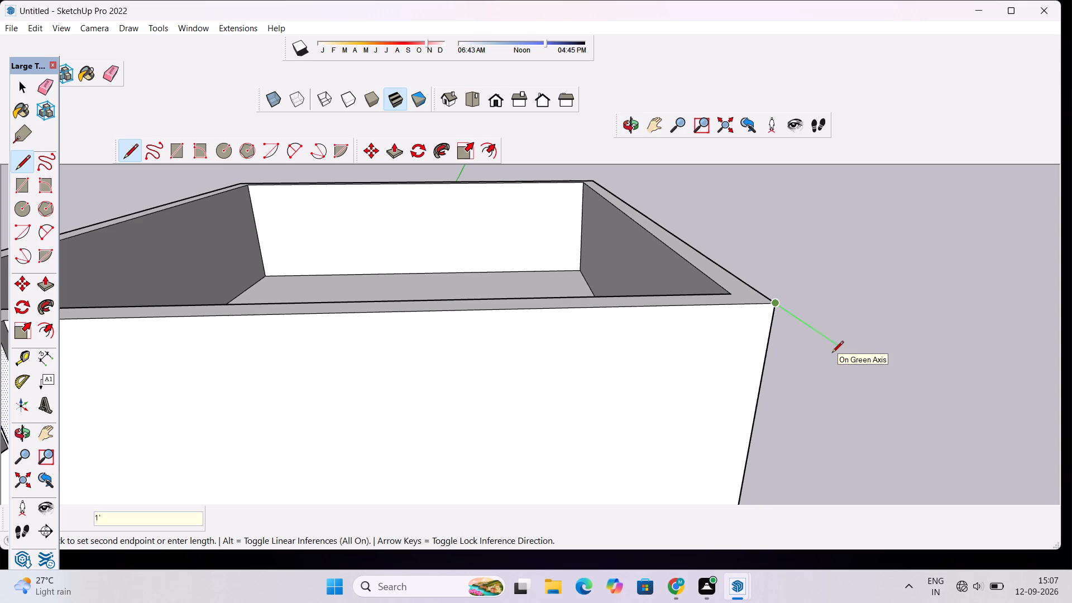
Draw a line about 22' 10 1/4" long from the 1' line's outer end, parallel to the front parapet, towards the third strip.
scroll(700, 335, "down", 5)
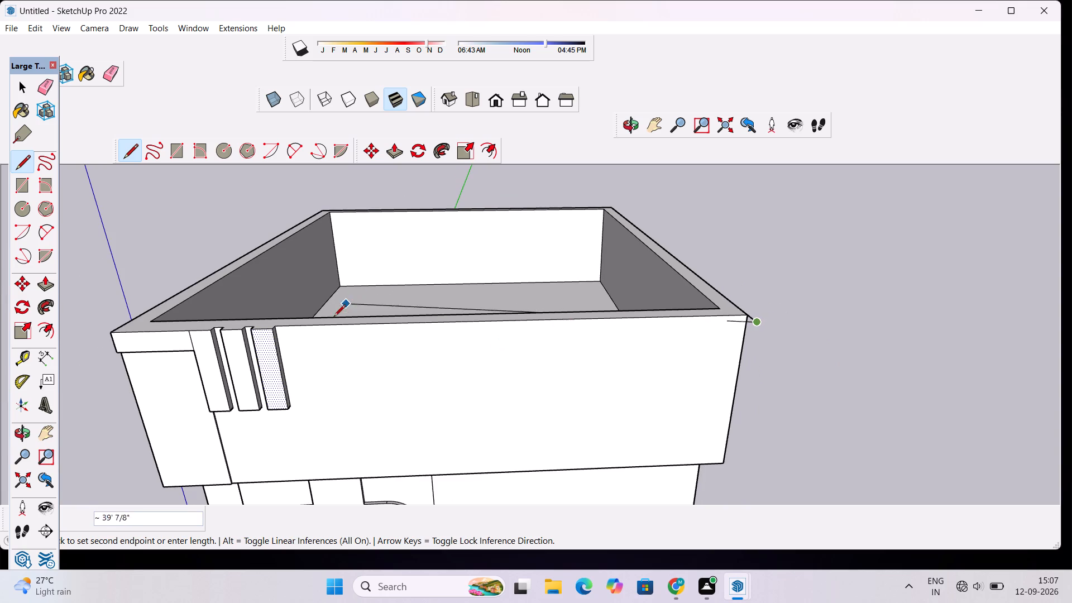
scroll(257, 339, "up", 7)
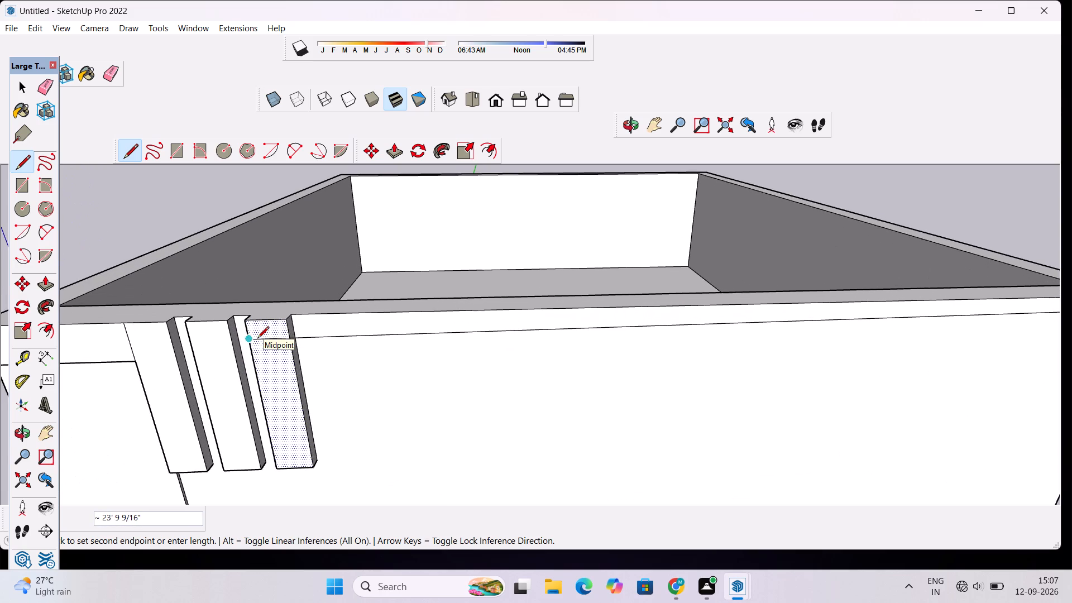
left_click(274, 329)
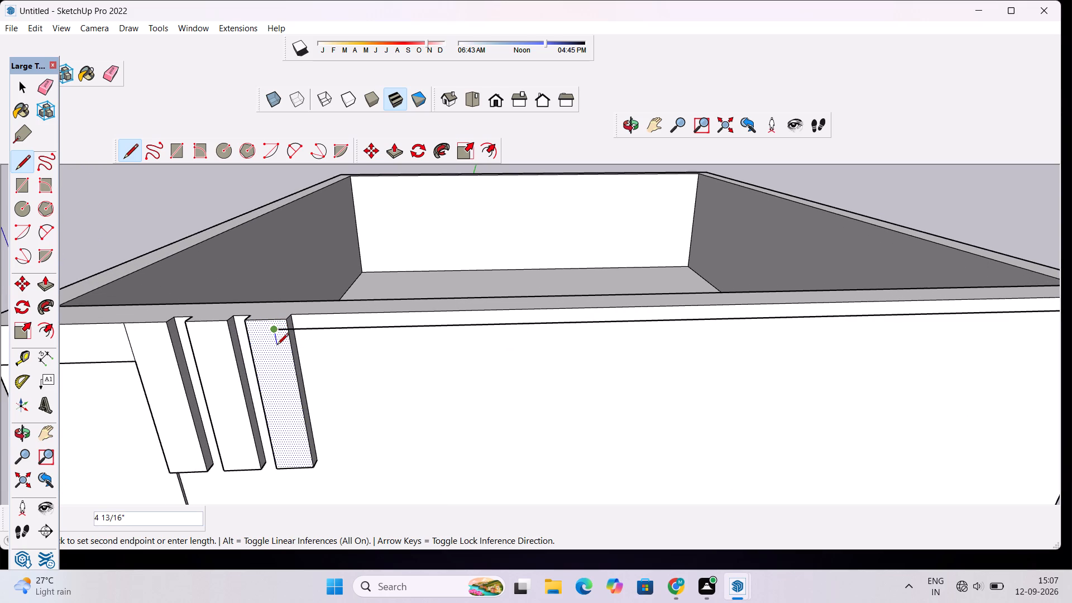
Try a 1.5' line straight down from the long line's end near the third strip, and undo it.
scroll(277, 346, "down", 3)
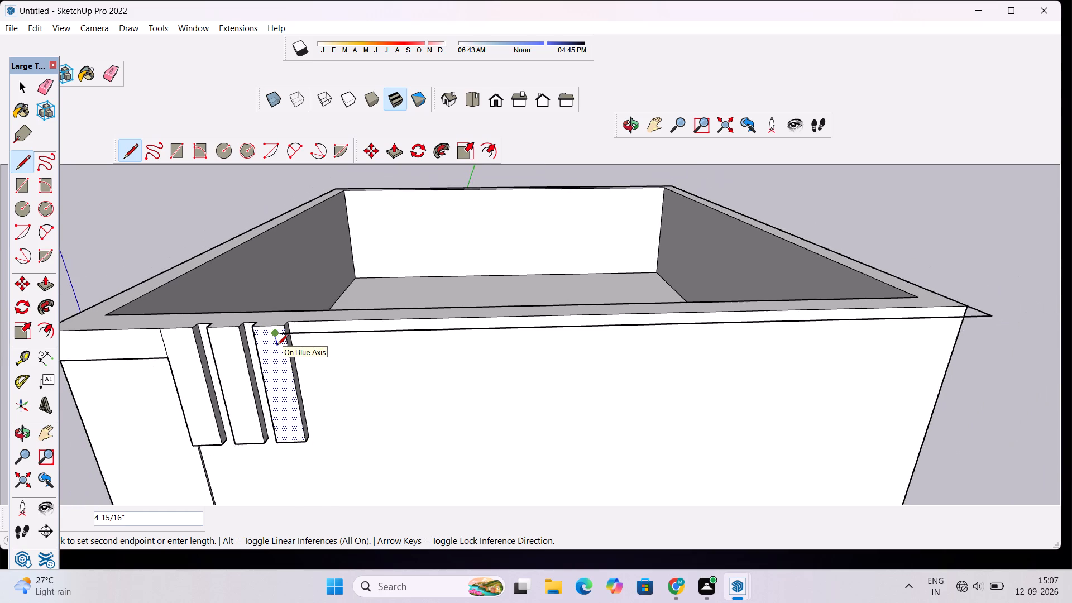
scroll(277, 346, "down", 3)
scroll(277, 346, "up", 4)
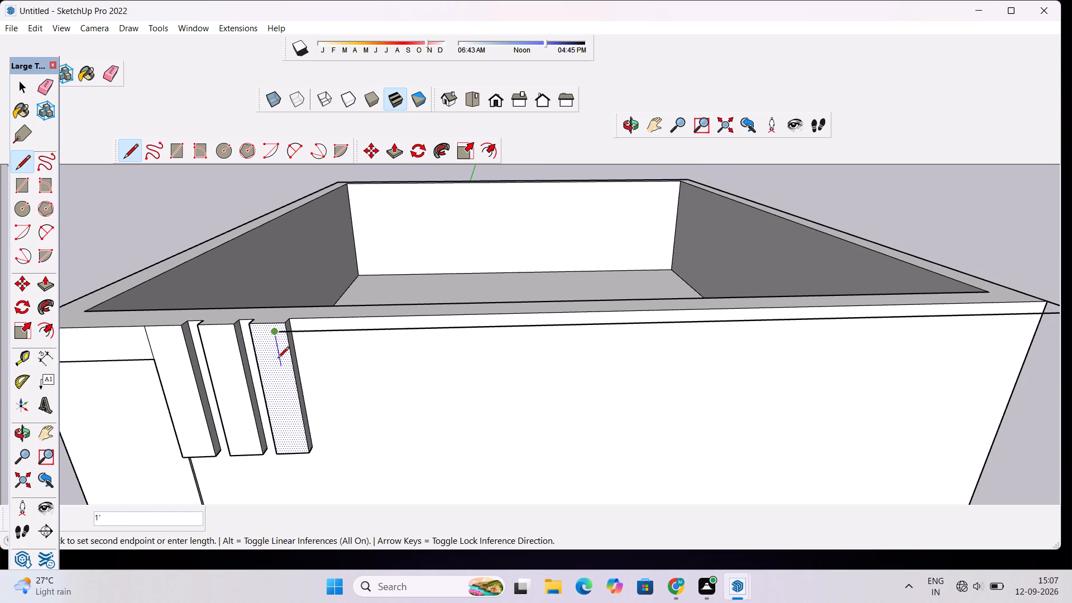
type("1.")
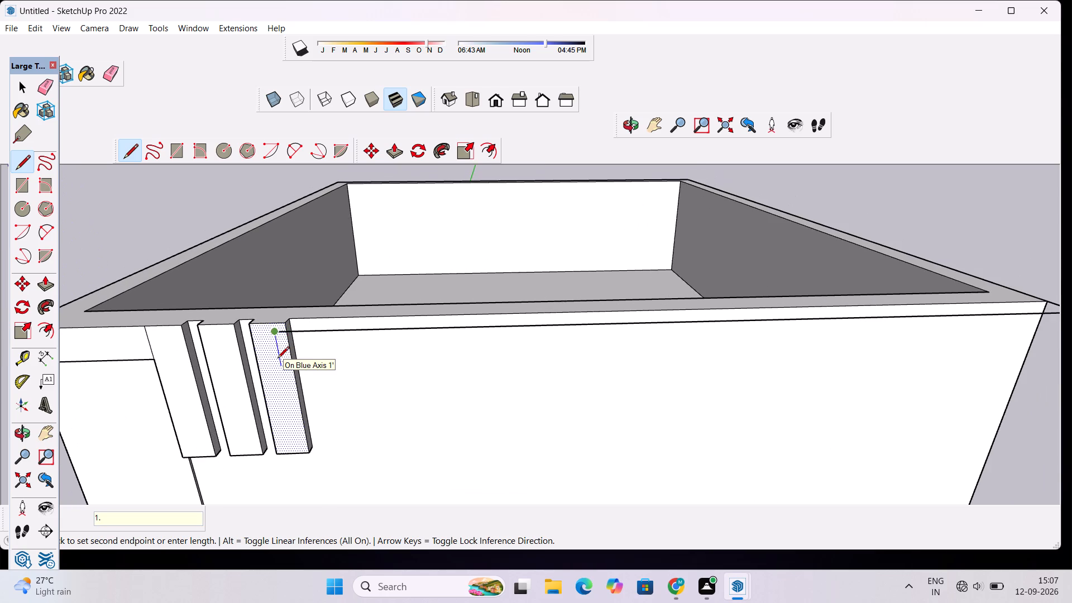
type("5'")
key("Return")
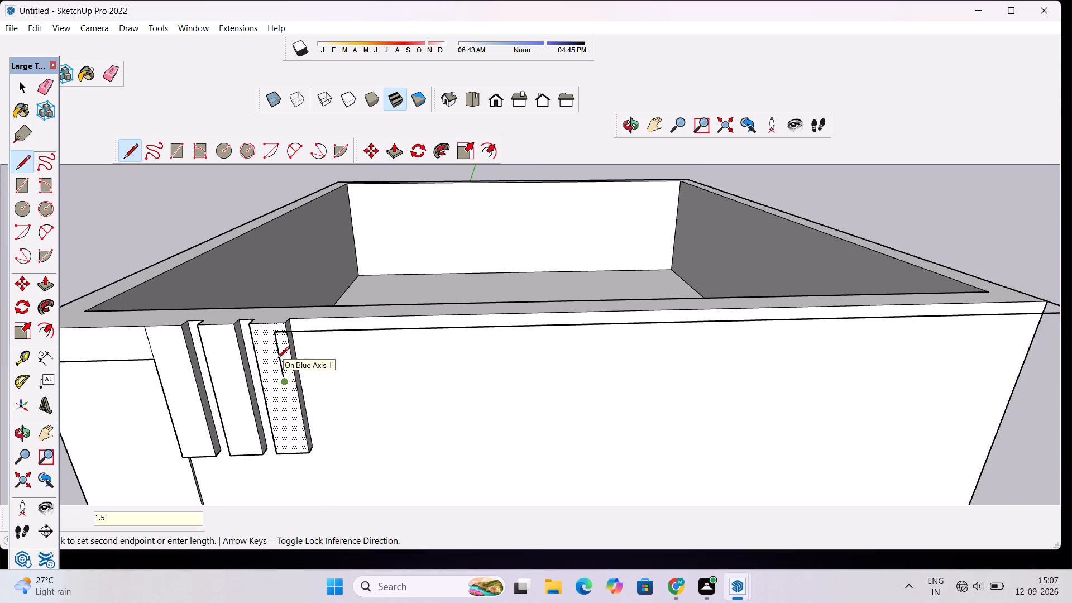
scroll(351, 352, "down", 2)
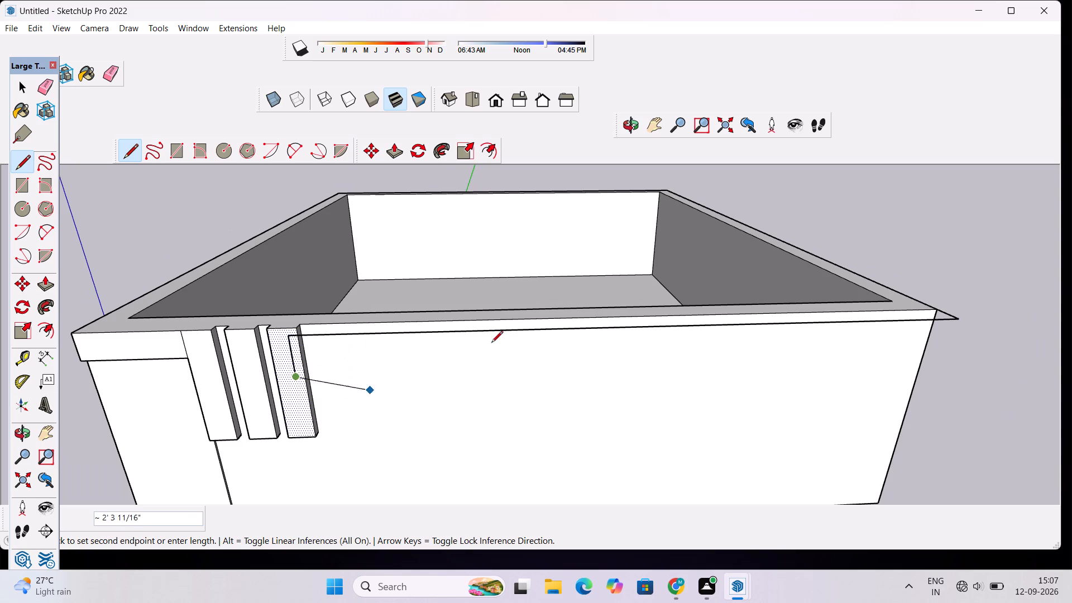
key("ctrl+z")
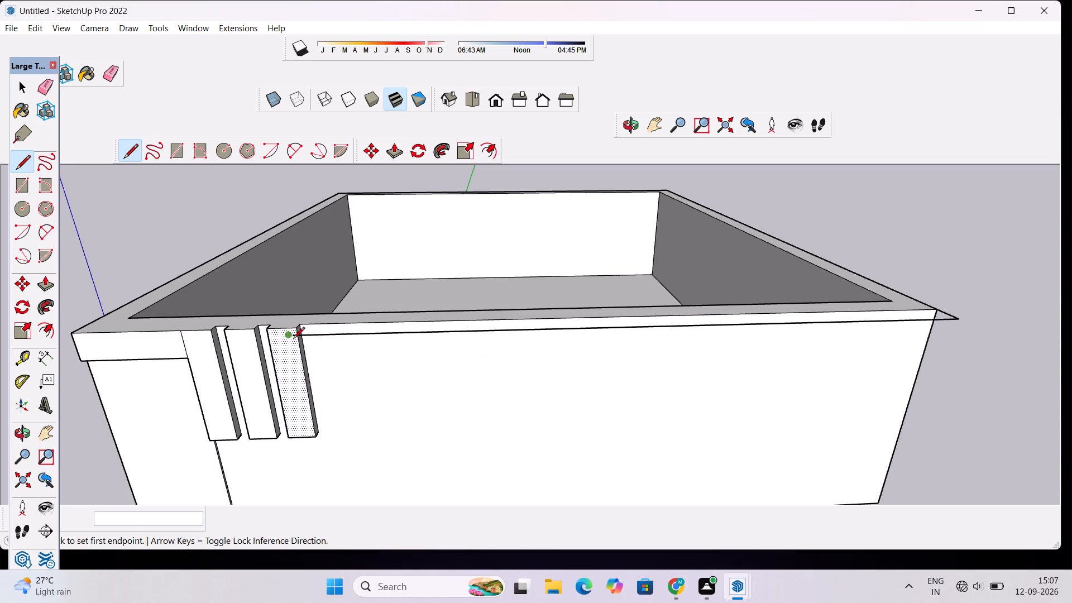
Close a 1' high band face below the long line with a 1' vertical, a 22' 10 1/4" parallel line and a closing end edge.
left_click(288, 336)
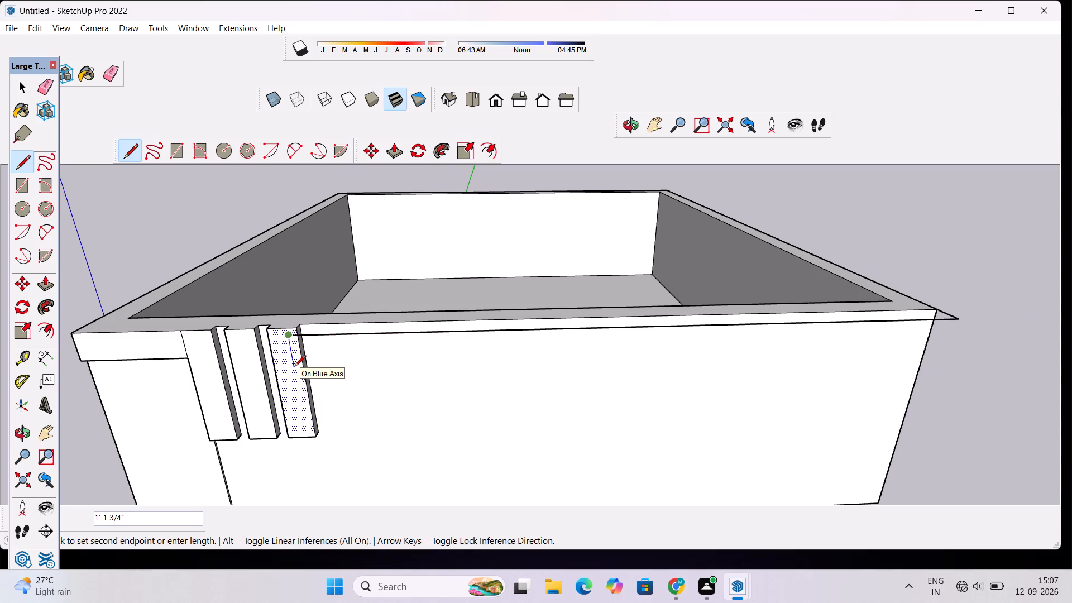
type("1'")
key("Return")
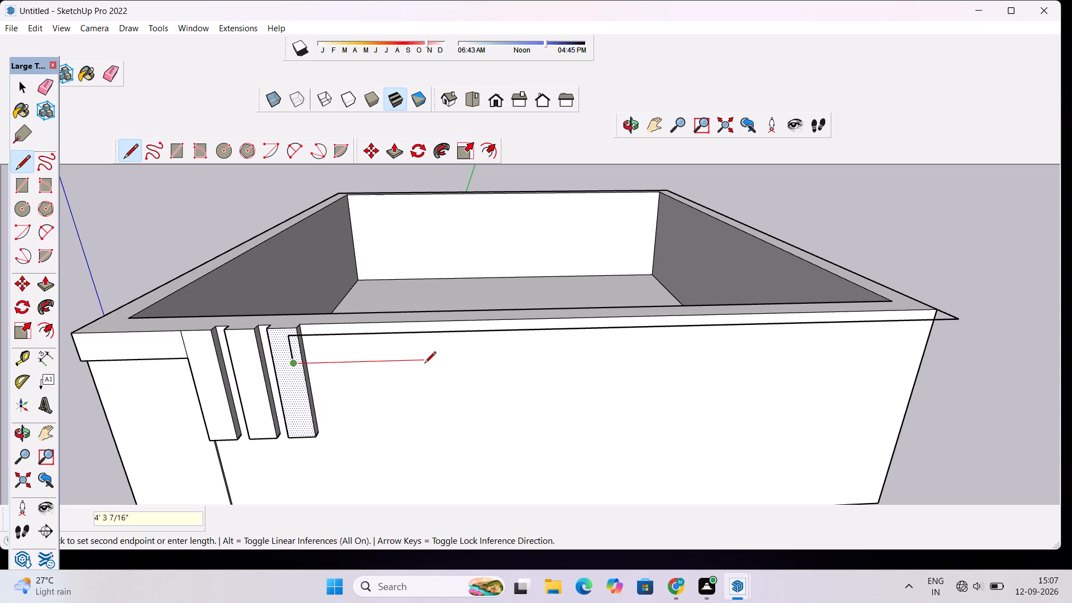
scroll(426, 365, "down", 7)
scroll(718, 363, "up", 8)
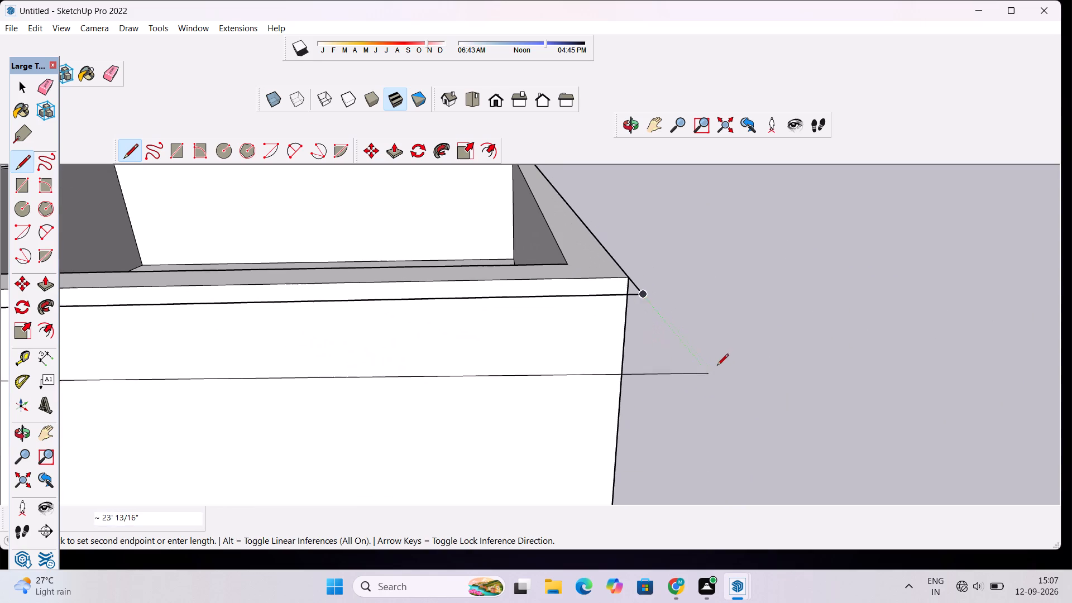
left_click(642, 347)
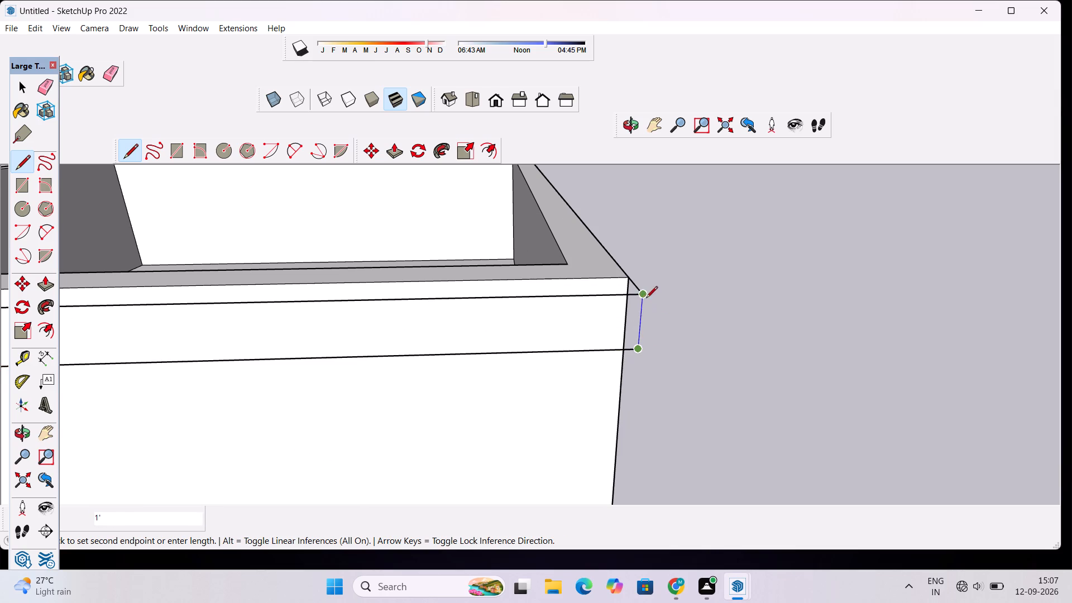
left_click(645, 295)
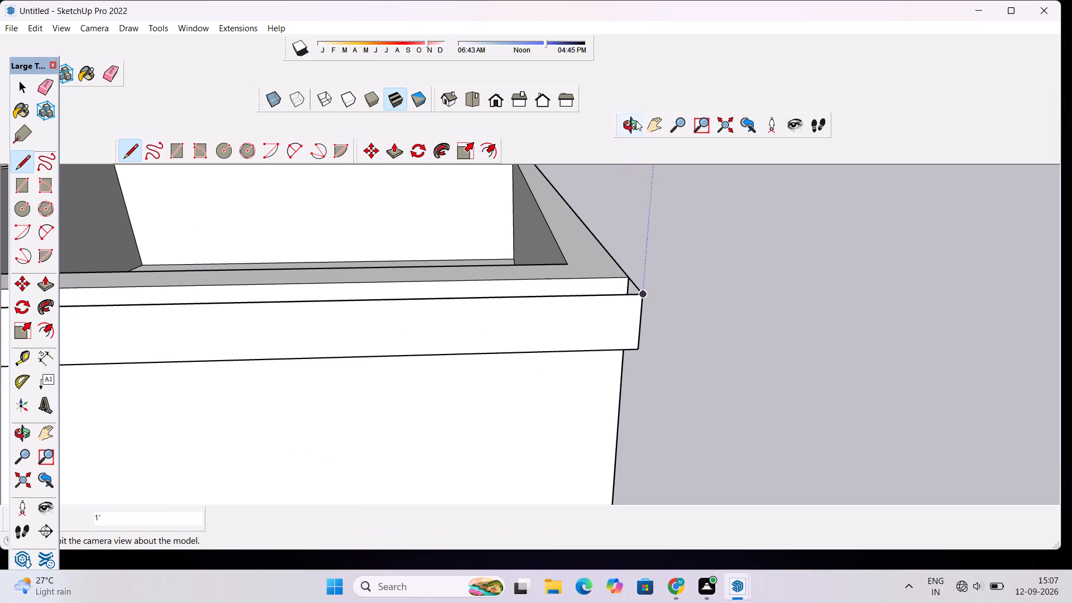
Examine the new band face from the side and above, checking its position relative to the parapet face and the three strips.
left_click(636, 121)
left_click_drag(673, 251, 430, 252)
left_click_drag(585, 355, 516, 353)
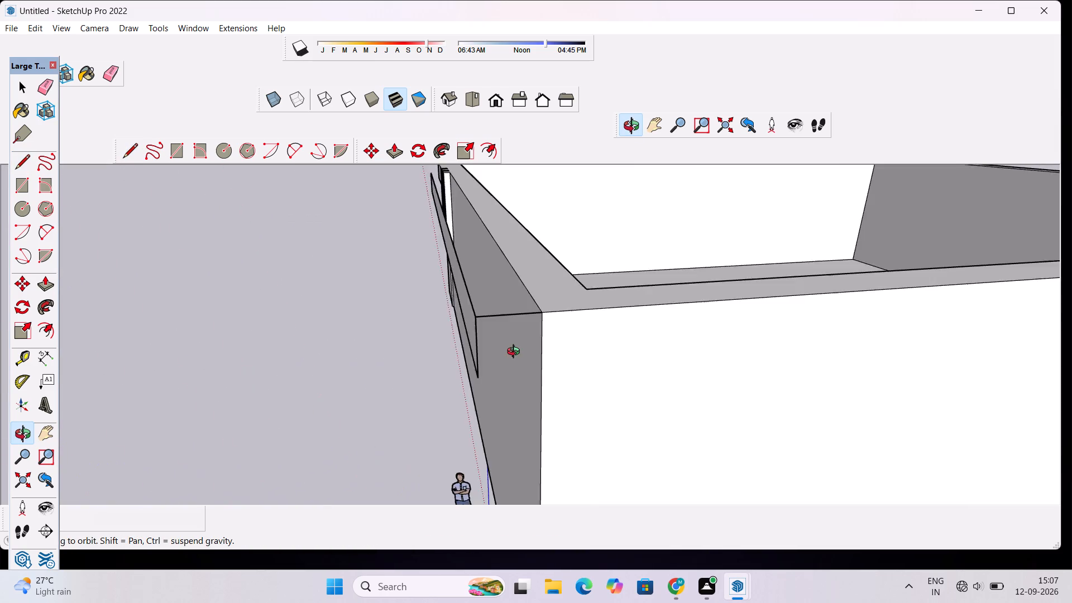
left_click_drag(516, 353, 505, 346)
scroll(493, 348, "up", 2)
scroll(497, 363, "down", 1)
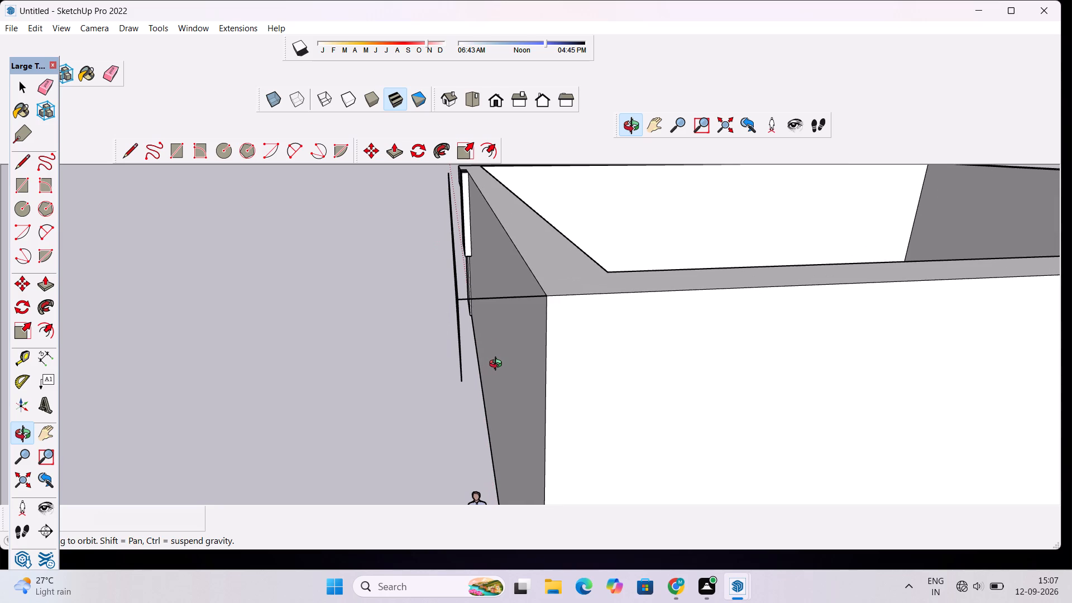
left_click_drag(498, 334, 535, 452, "shift")
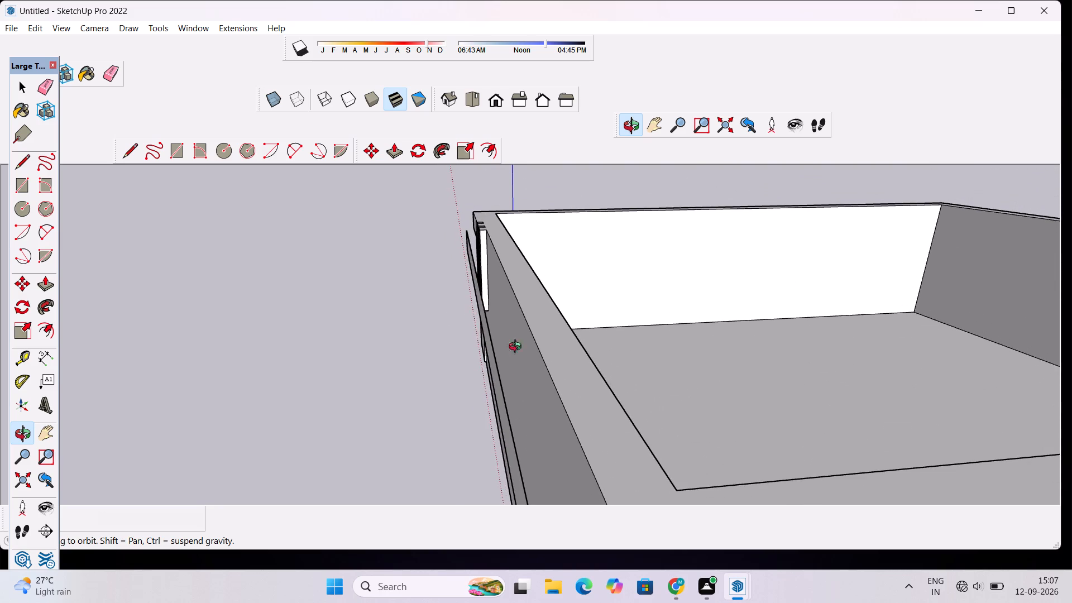
scroll(497, 275, "up", 3)
scroll(470, 268, "down", 6)
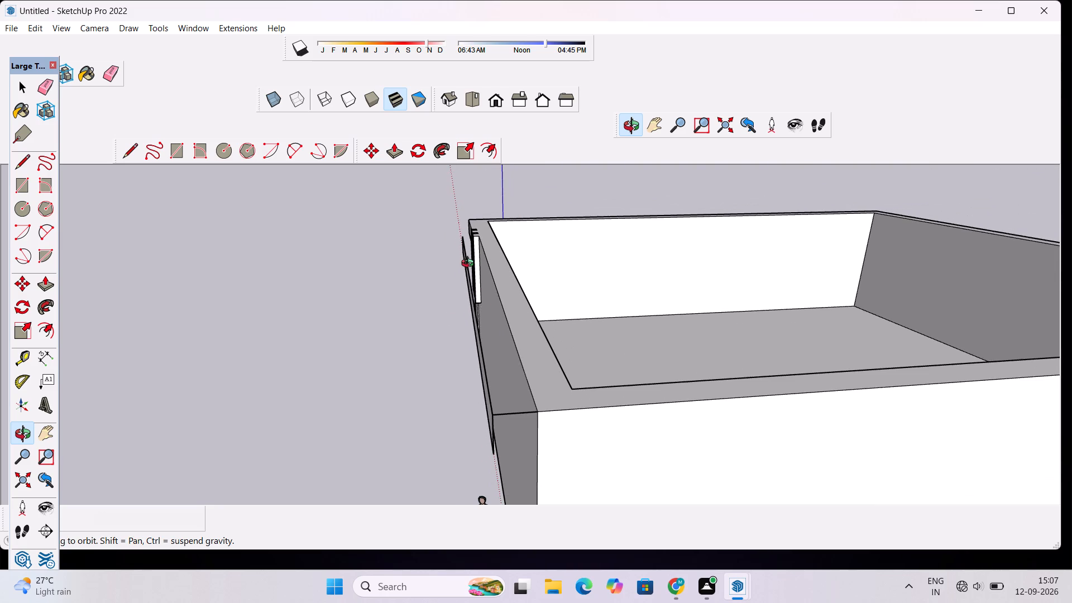
left_click_drag(509, 410, 505, 384)
scroll(486, 339, "up", 4)
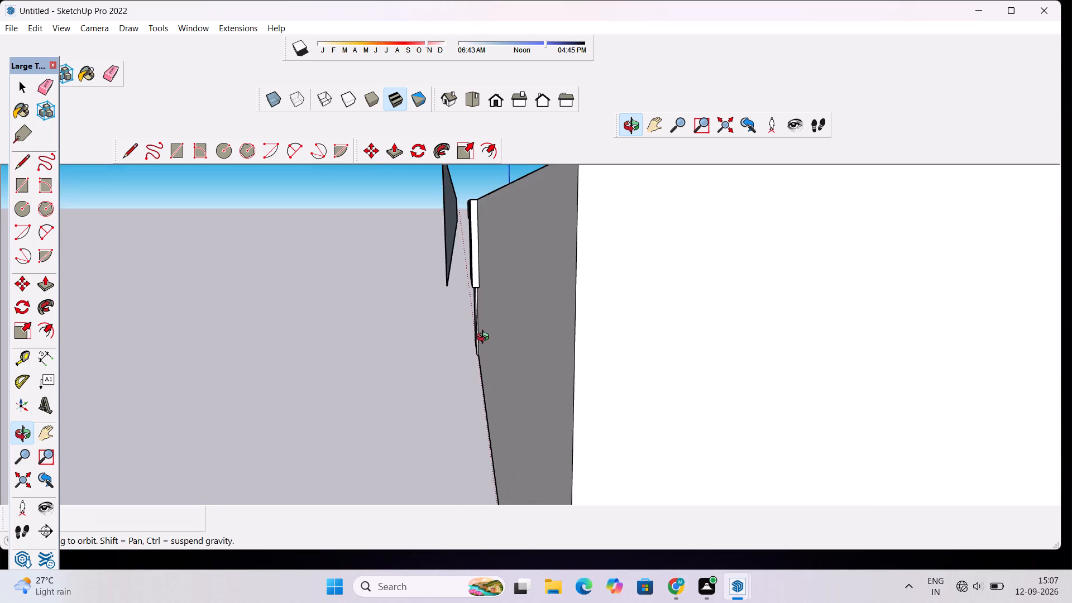
left_click_drag(511, 353, 549, 375)
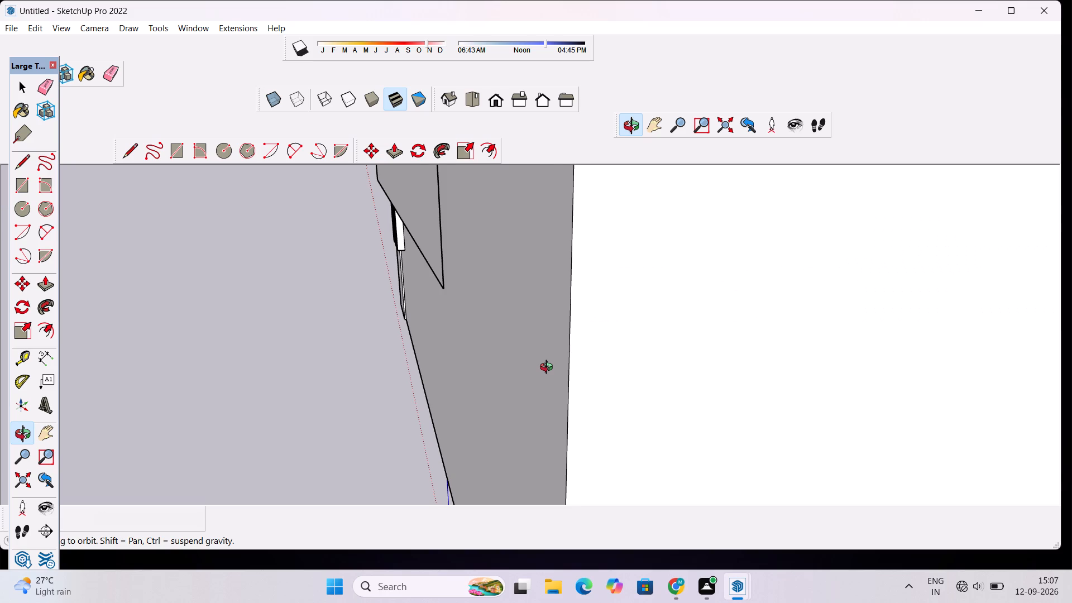
scroll(549, 368, "down", 1)
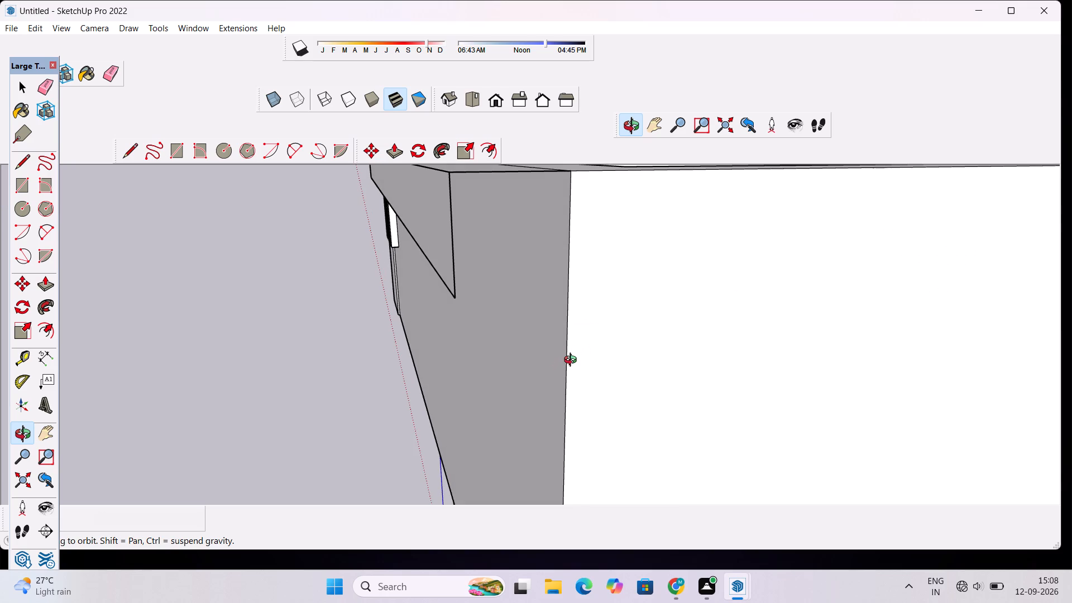
scroll(572, 363, "down", 1)
left_click_drag(566, 353, 569, 381, "shift")
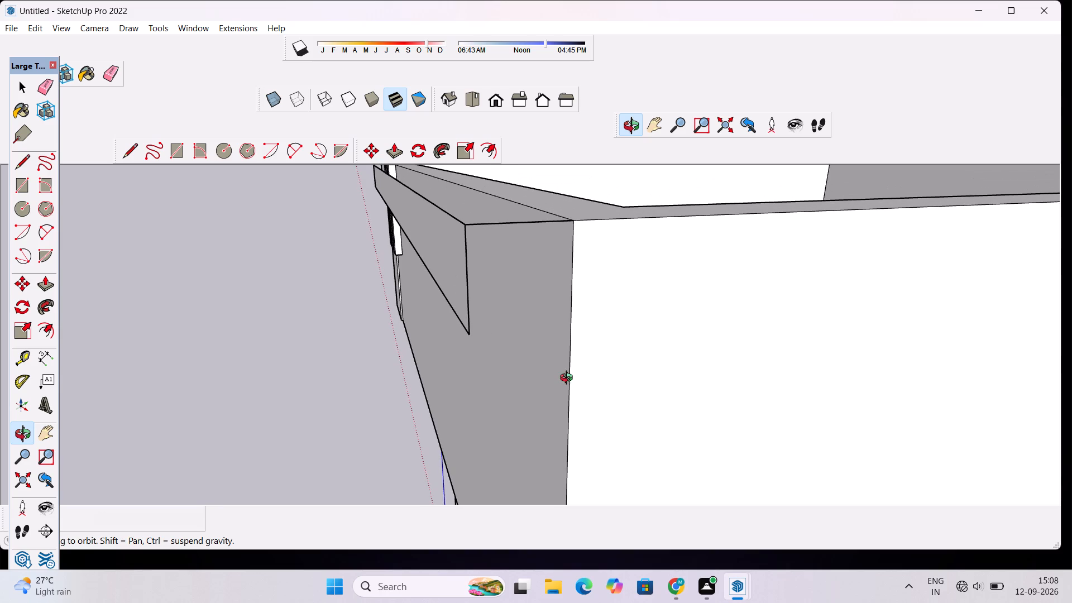
left_click_drag(475, 279, 472, 331, "shift")
scroll(472, 331, "down", 3, "shift")
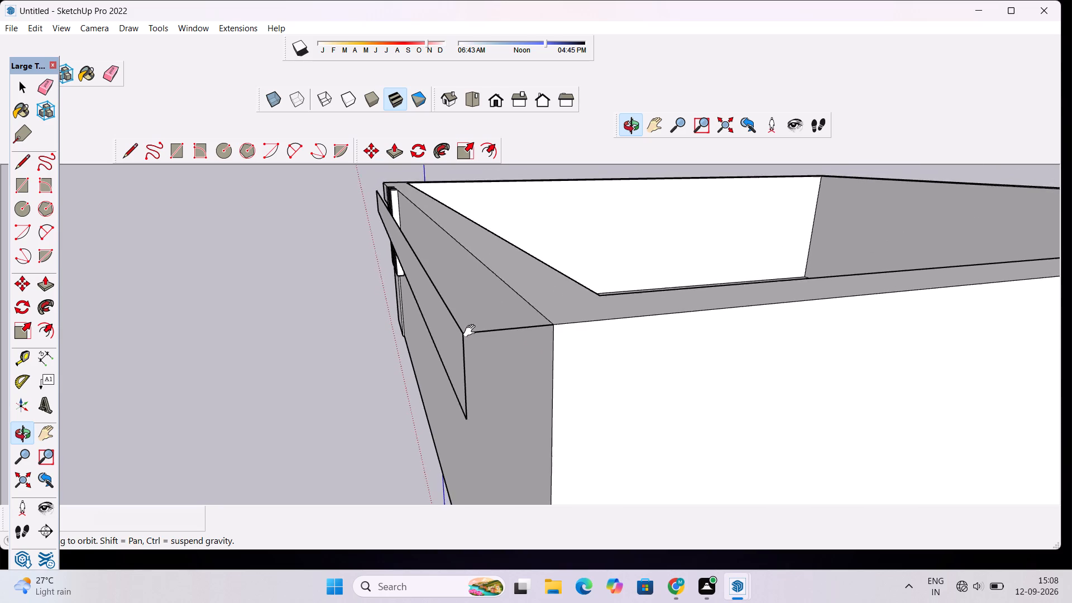
scroll(472, 331, "down", 1, "shift")
scroll(487, 327, "up", 5, "shift")
left_click_drag(496, 327, 432, 325, "shift")
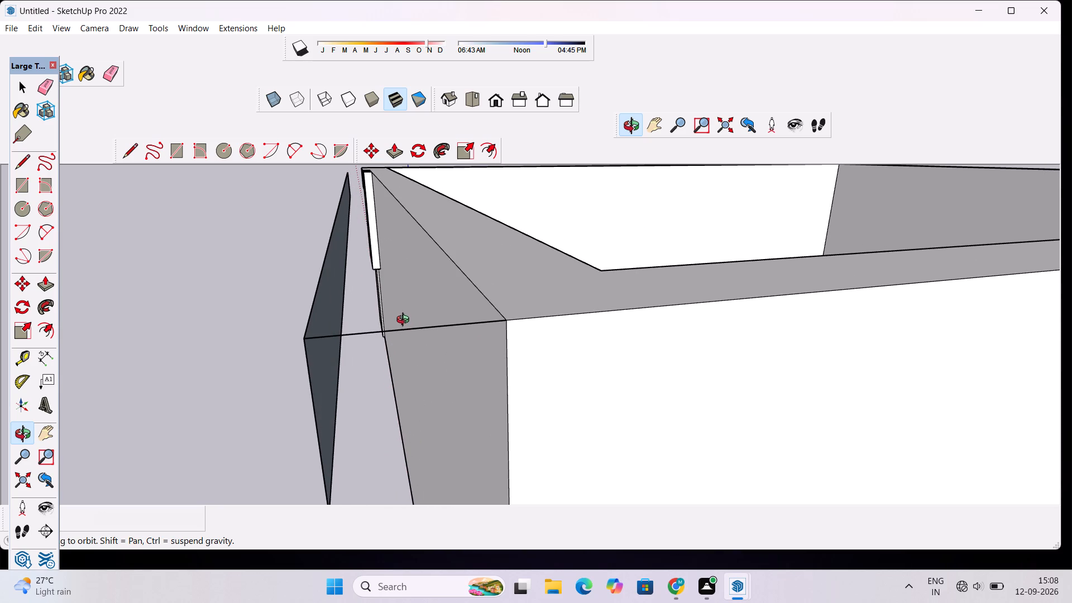
left_click_drag(395, 318, 410, 353, "shift")
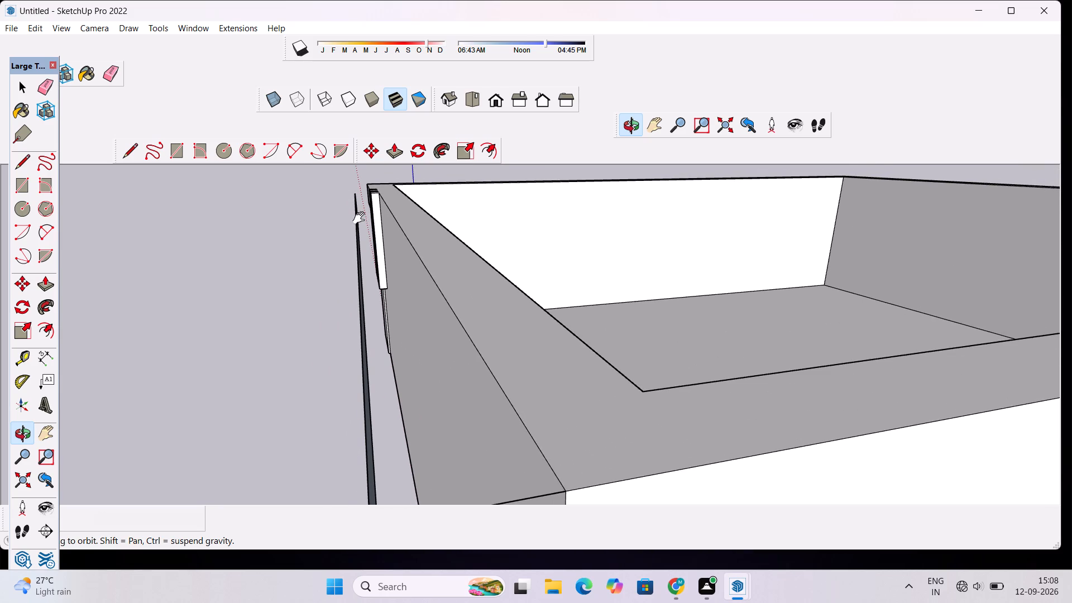
scroll(361, 218, "up", 4, "shift")
left_click_drag(346, 244, 397, 271)
scroll(385, 261, "down", 4)
left_click_drag(329, 210, 362, 285, "shift")
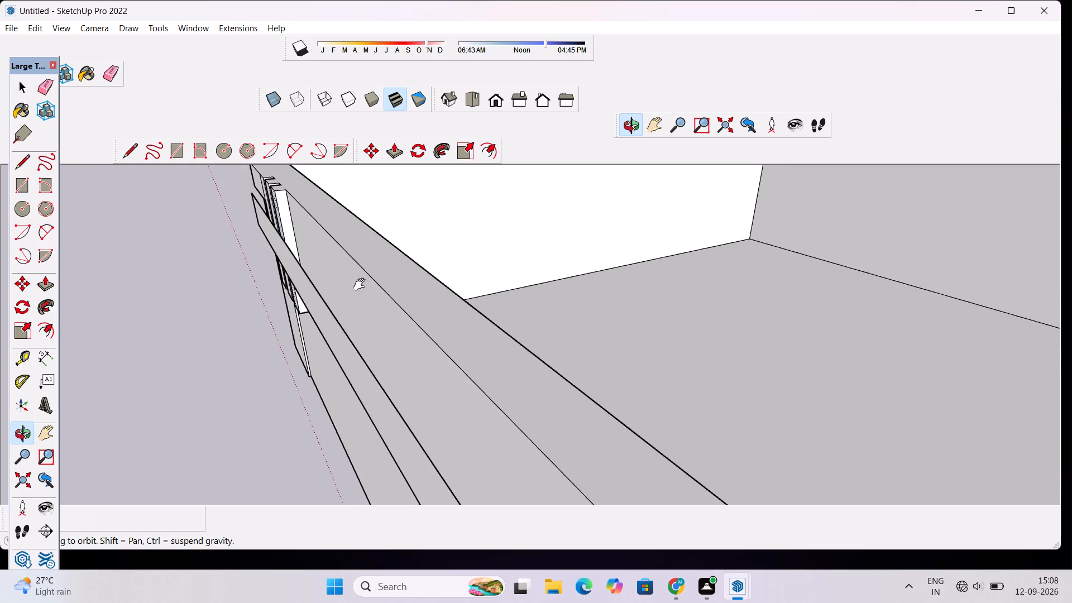
left_click_drag(362, 285, 525, 392, "shift")
scroll(335, 264, "up", 8)
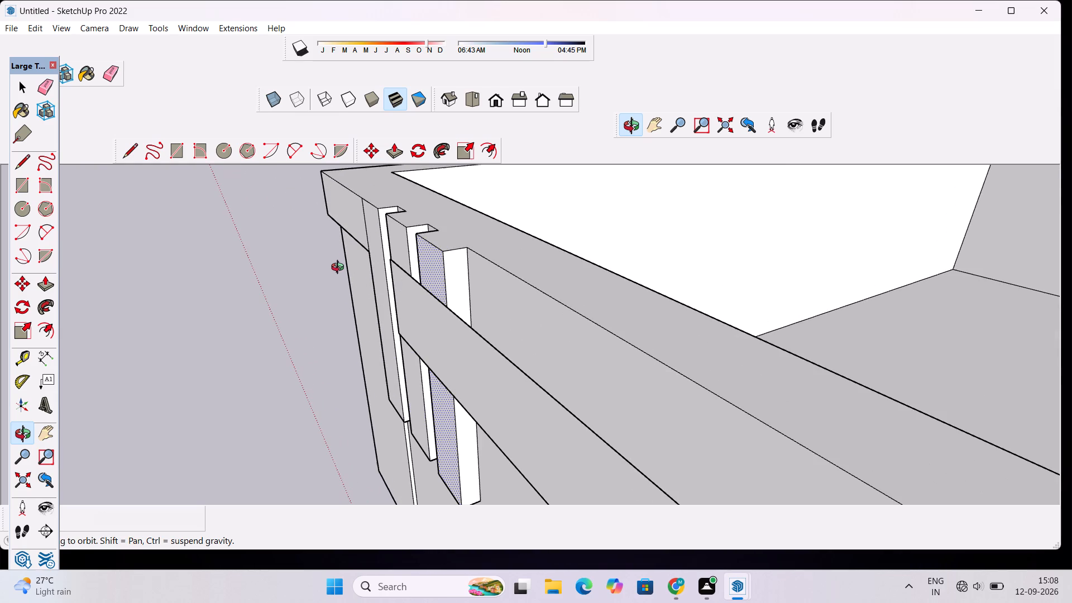
Draw a line about 8" long from the band face's upper end corner straight back to the third strip's top edge.
key("l")
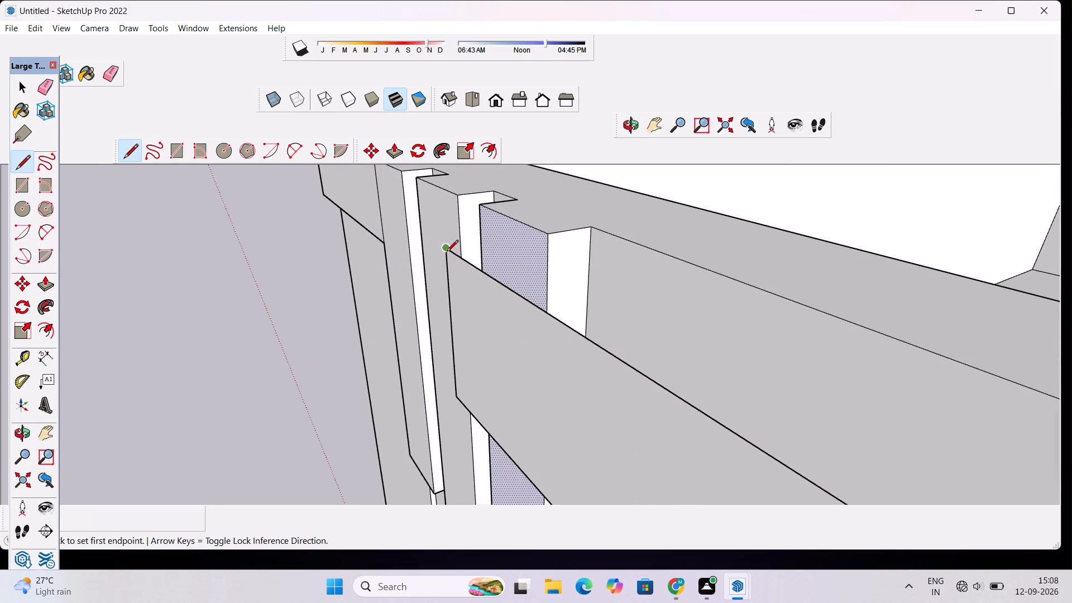
scroll(447, 252, "up", 3)
left_click(446, 248)
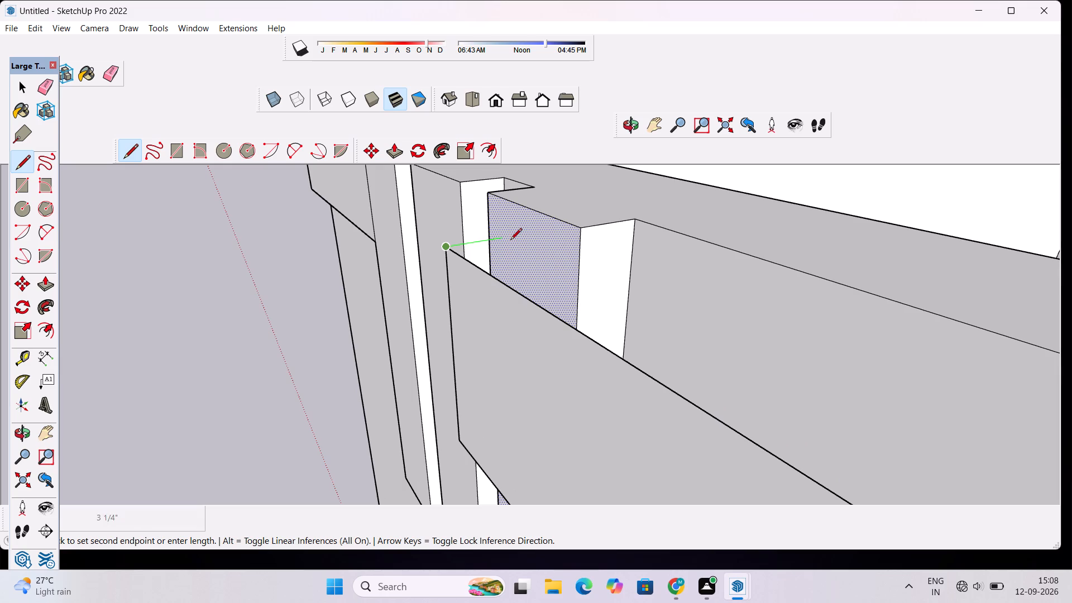
scroll(526, 233, "up", 4)
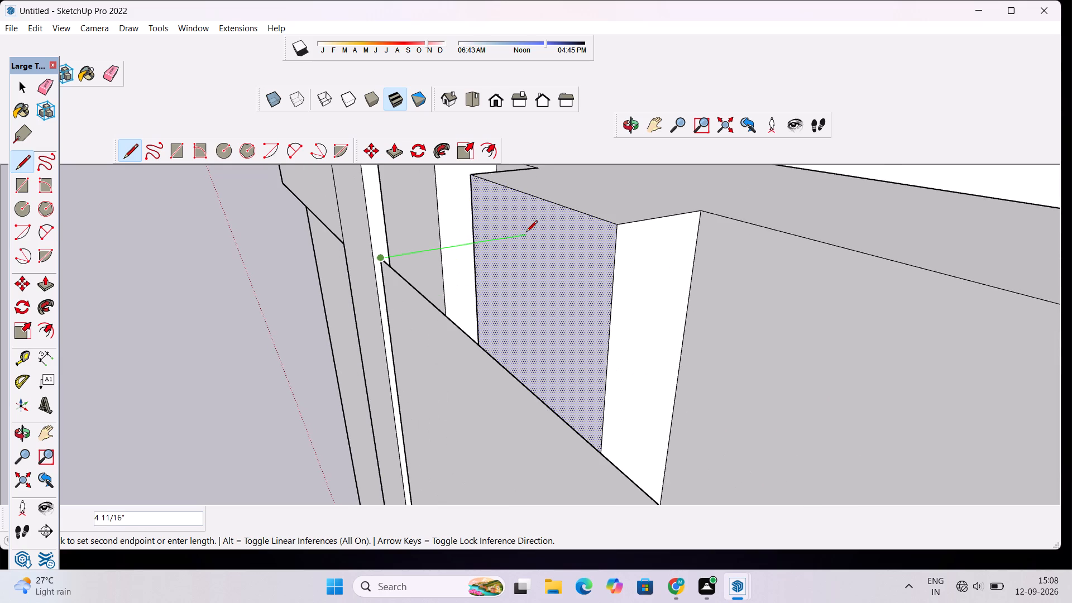
scroll(526, 233, "up", 1)
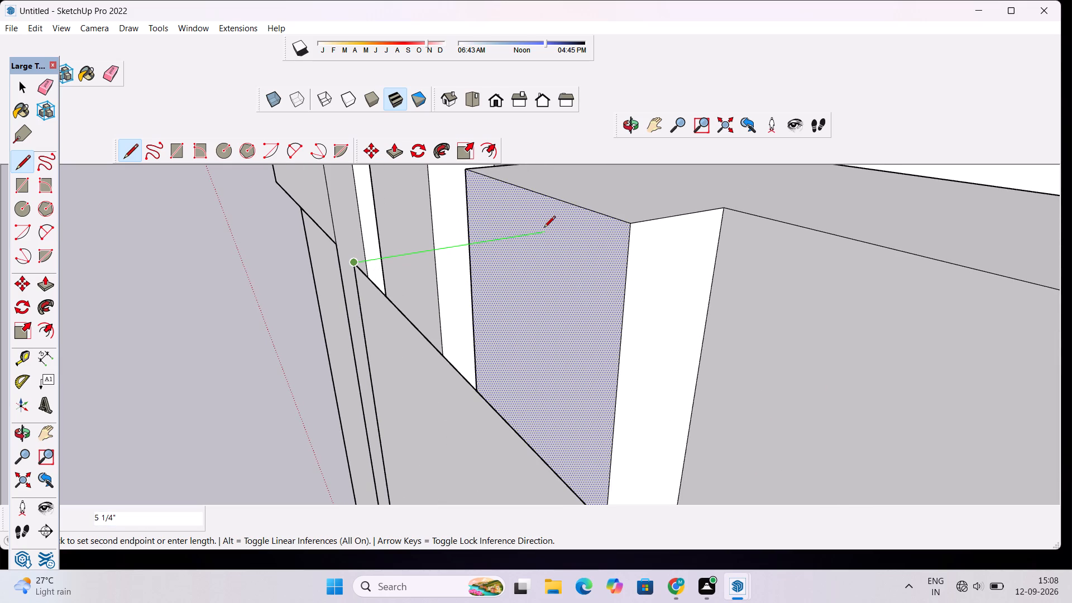
scroll(544, 228, "up", 3)
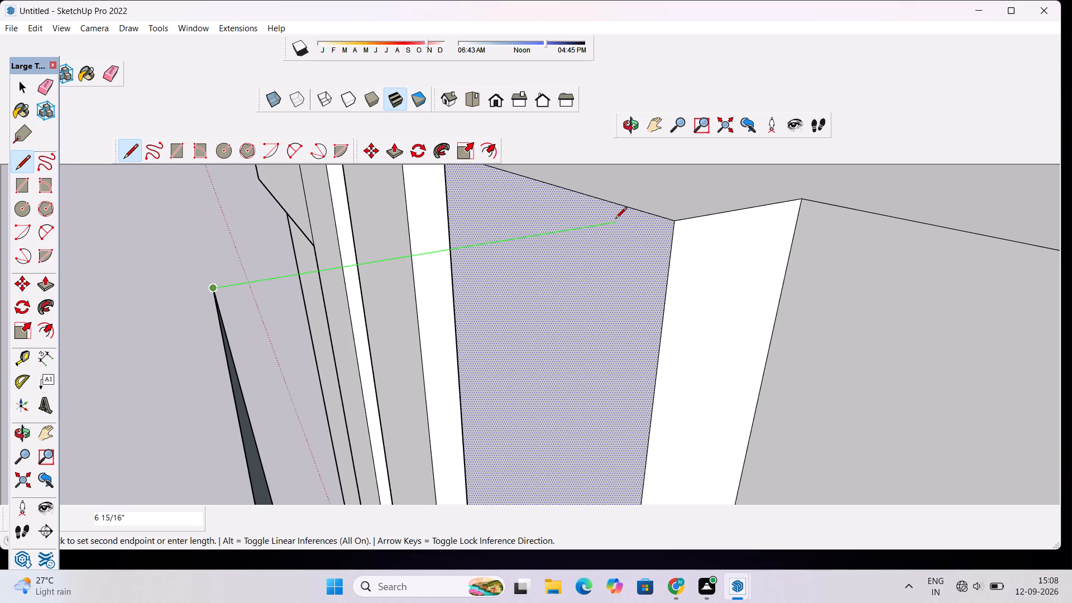
scroll(615, 219, "down", 3)
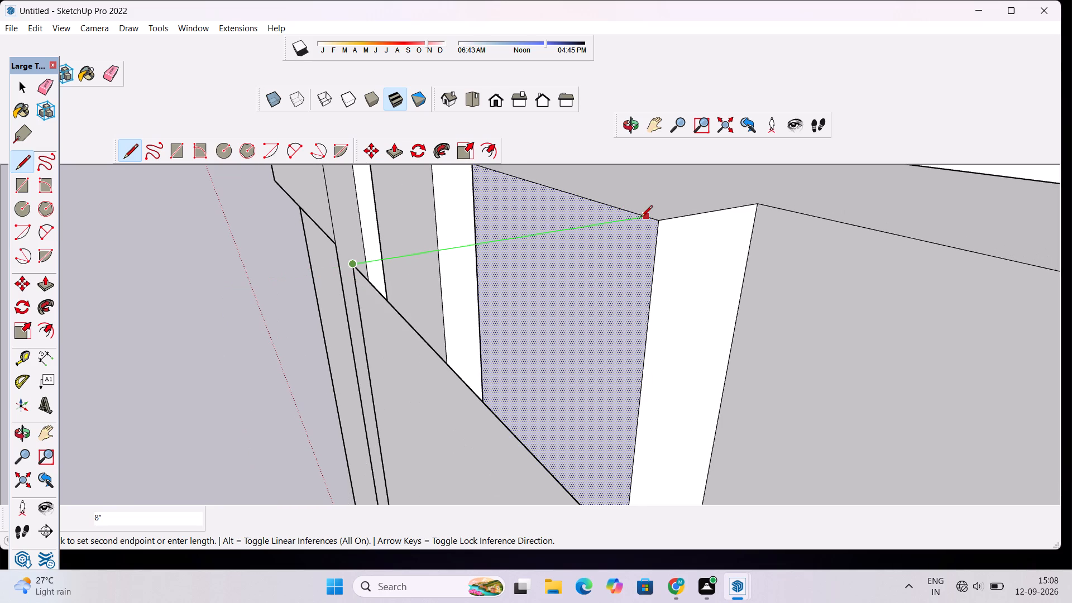
left_click(642, 218)
key("space")
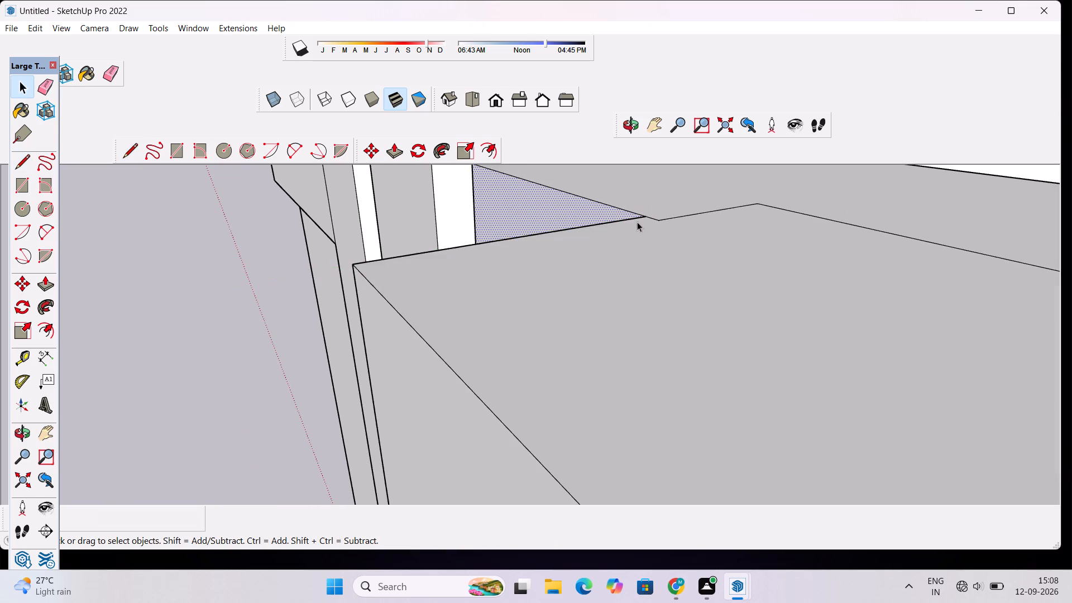
Delete the horizontal face spanning between the band's top edge and the parapet.
left_click(639, 260)
key("Delete")
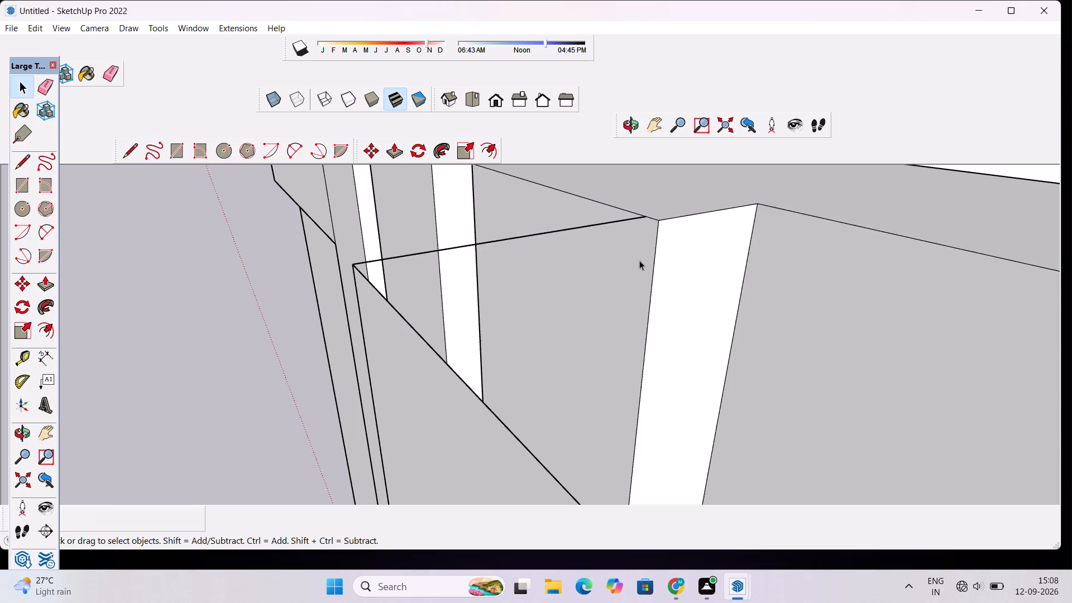
Draw a line about 7 9/16" long from the band face's lower end corner straight back towards the third strip.
scroll(586, 272, "down", 3)
left_click(626, 132)
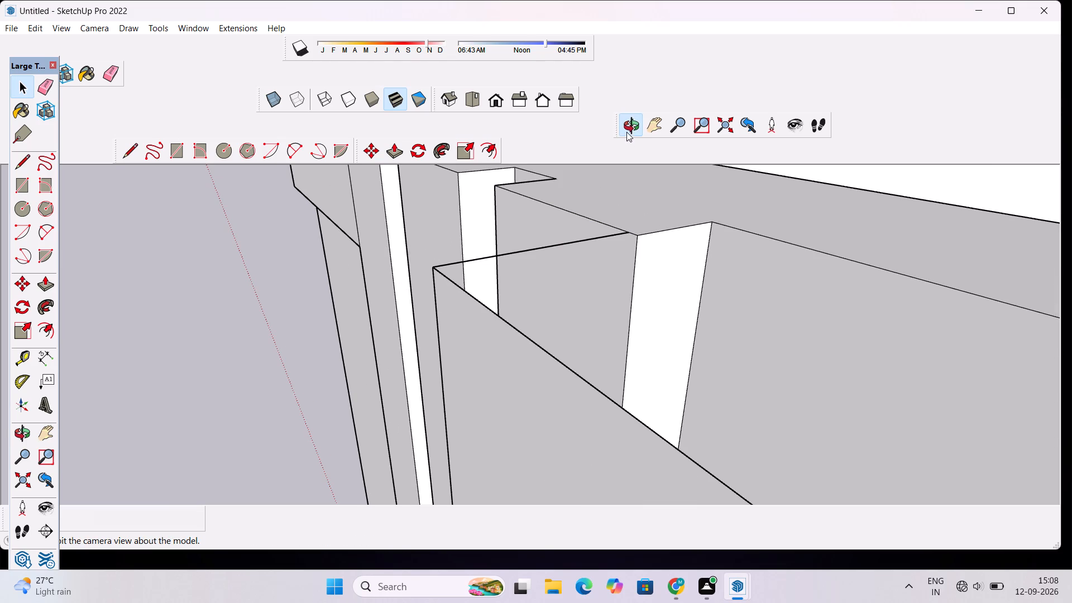
left_click_drag(365, 317, 515, 277)
scroll(515, 277, "down", 3)
left_click_drag(484, 310, 572, 321)
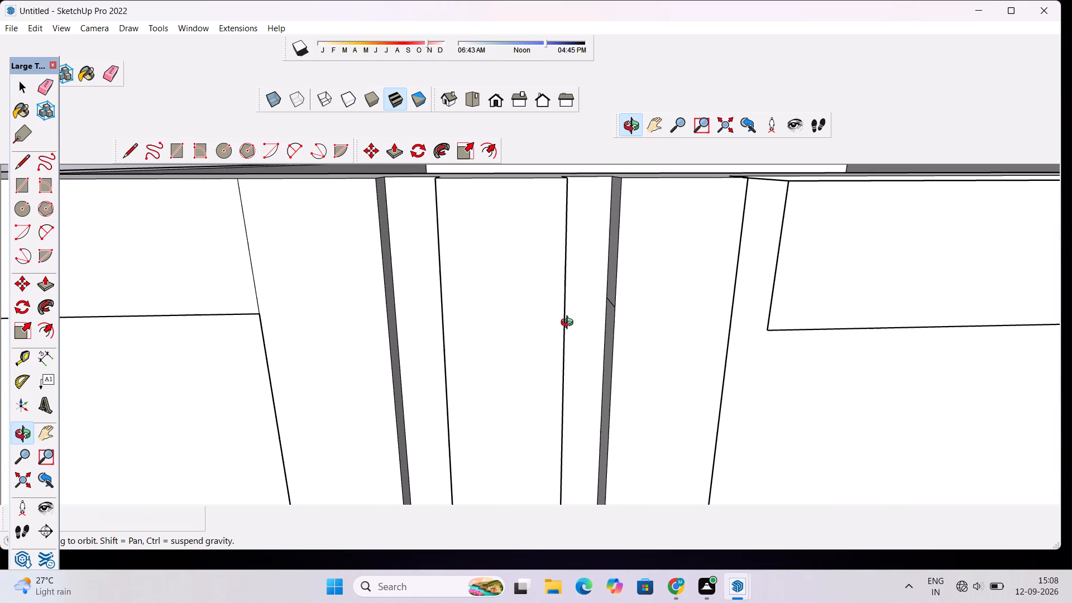
scroll(545, 342, "down", 2)
left_click_drag(530, 362, 586, 348)
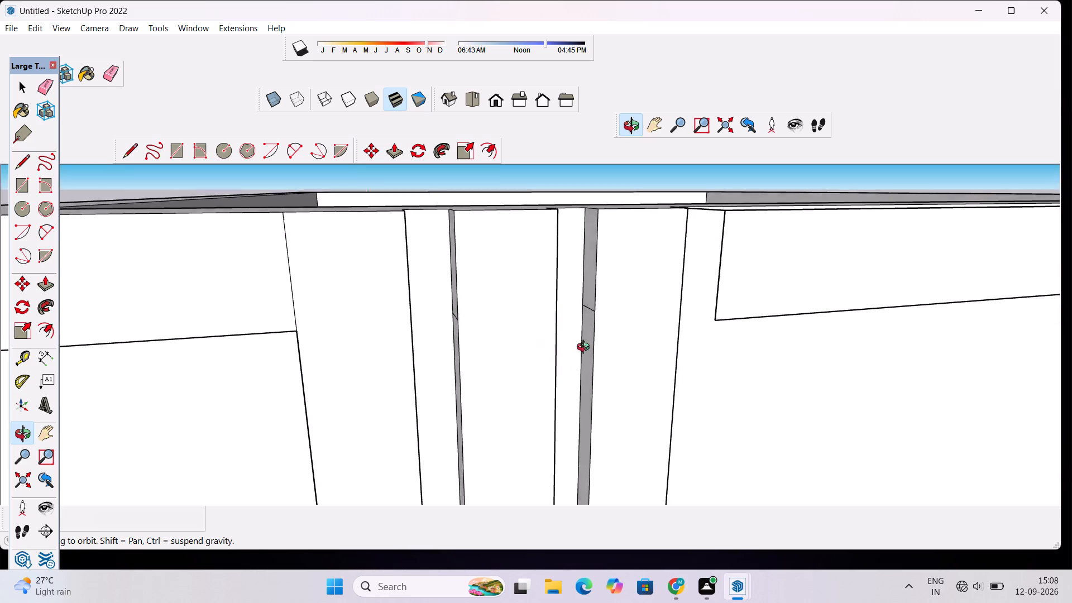
left_click_drag(586, 348, 634, 341)
left_click_drag(697, 293, 499, 323, "shift")
scroll(499, 323, "down", 5)
left_click_drag(497, 325, 520, 399)
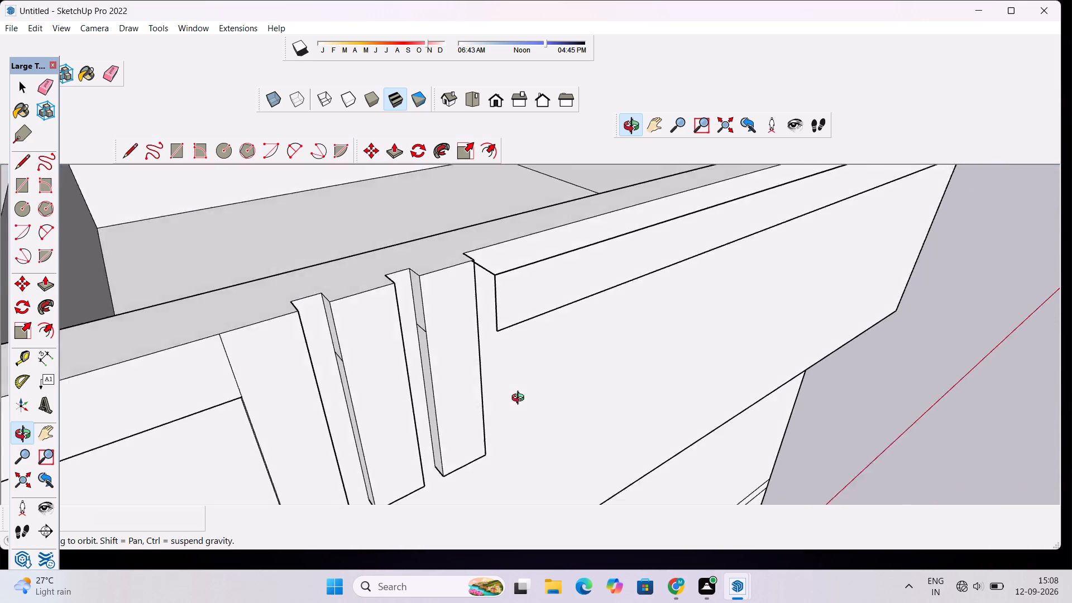
left_click_drag(520, 399, 583, 305)
scroll(487, 320, "up", 8)
left_click_drag(483, 324, 533, 340)
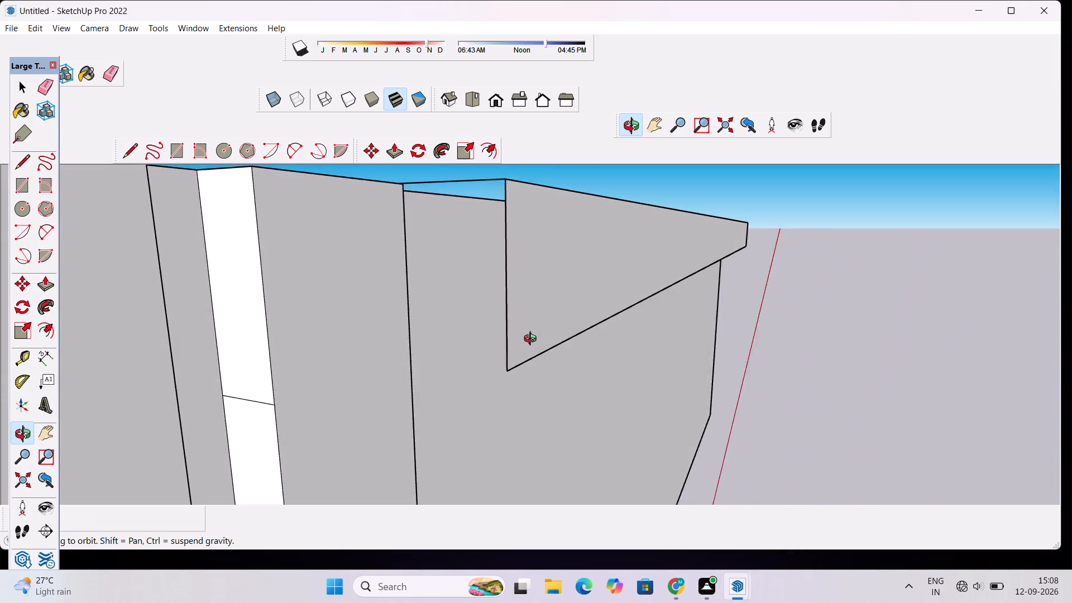
left_click_drag(533, 340, 547, 343)
key("l")
scroll(530, 366, "up", 4)
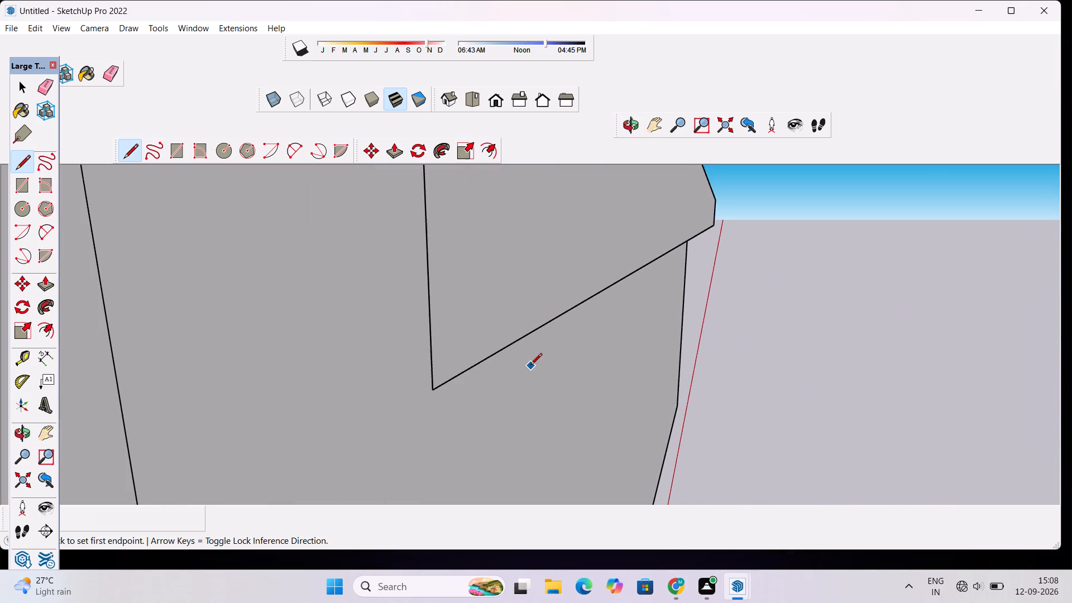
scroll(501, 361, "down", 6)
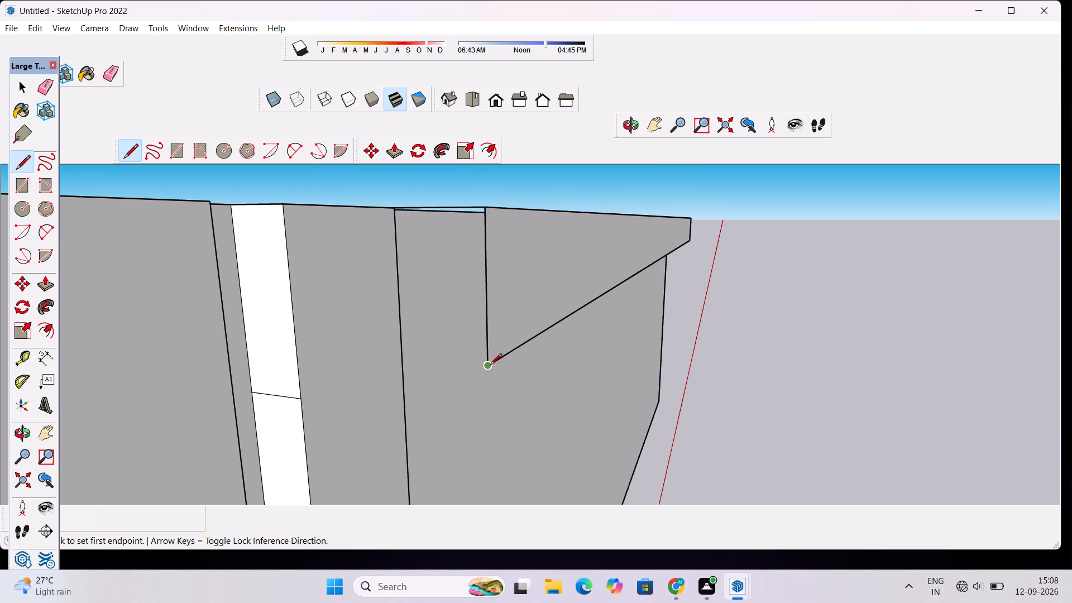
left_click(488, 368)
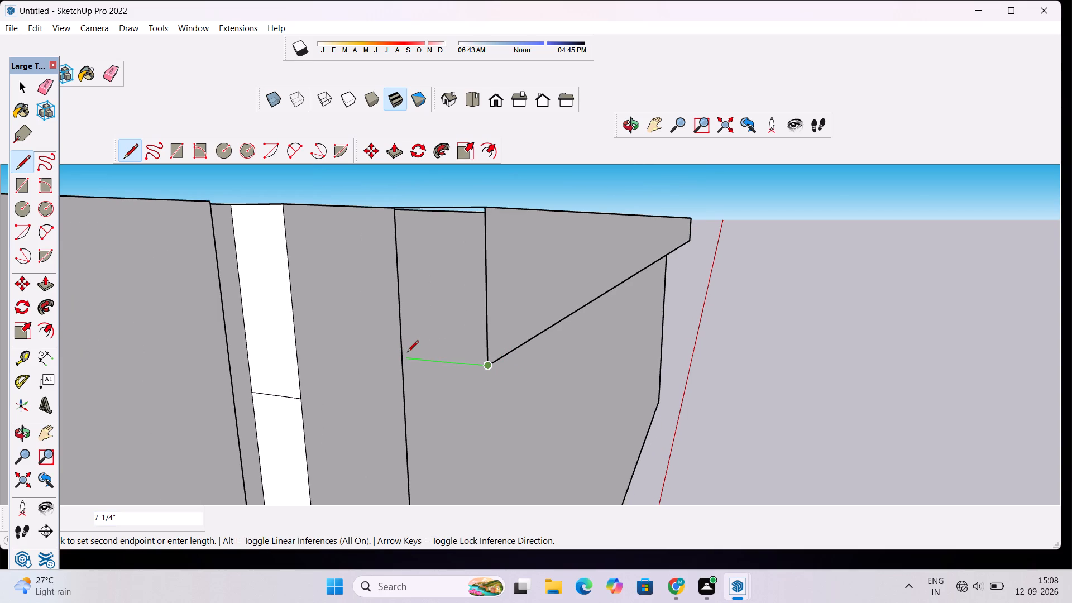
scroll(407, 356, "up", 10)
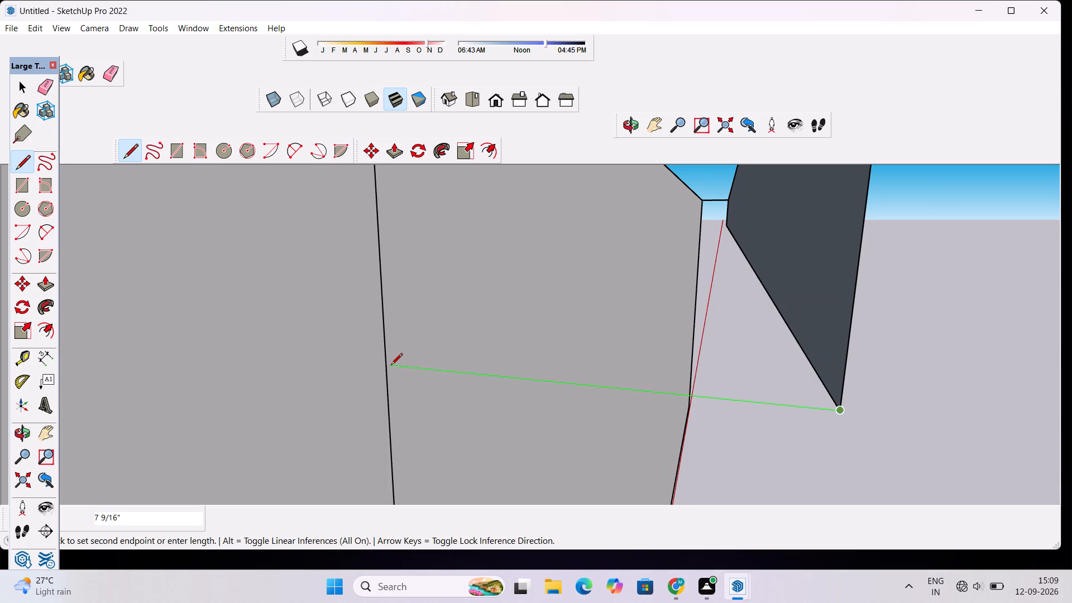
scroll(391, 366, "up", 3)
left_click(391, 366)
Extend the lower return line in short segments, about 1/16" at a time, towards the third strip's vertical edge.
scroll(391, 366, "up", 11)
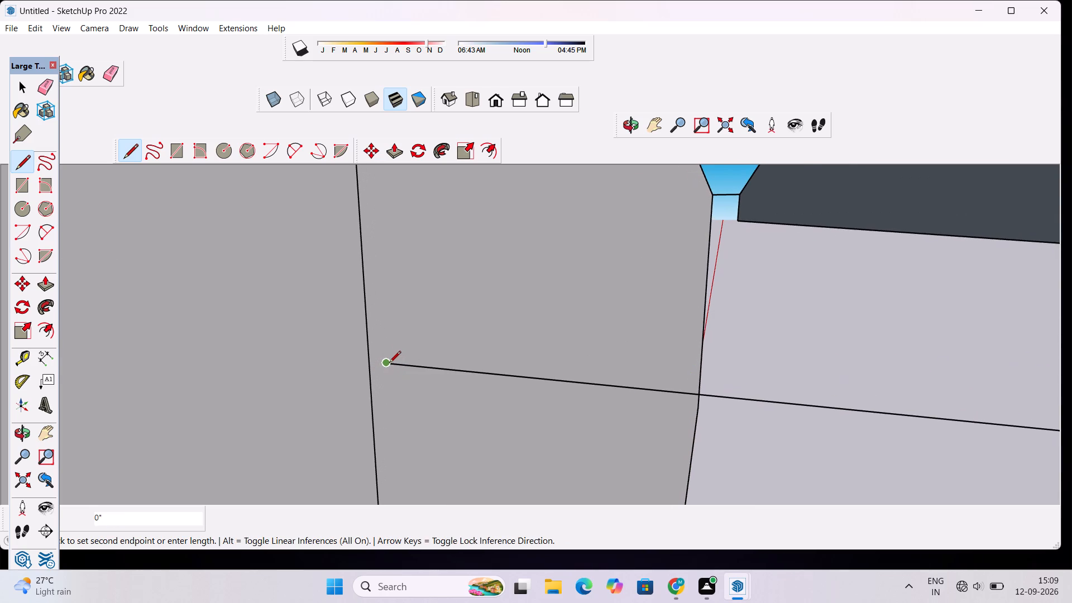
scroll(365, 361, "up", 4)
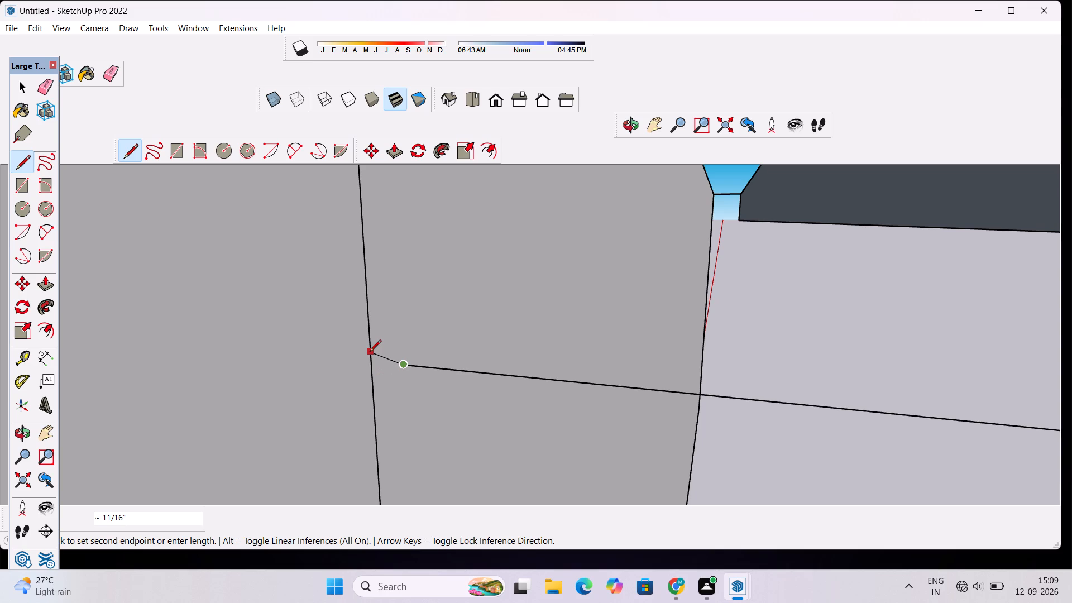
scroll(372, 358, "up", 5)
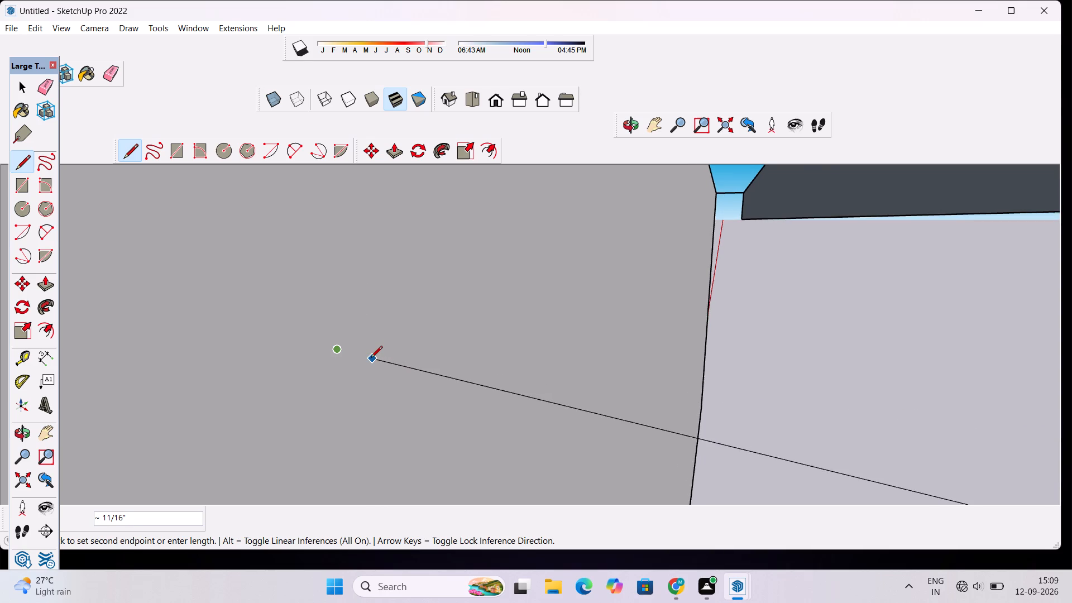
scroll(370, 358, "down", 4)
scroll(363, 366, "up", 3)
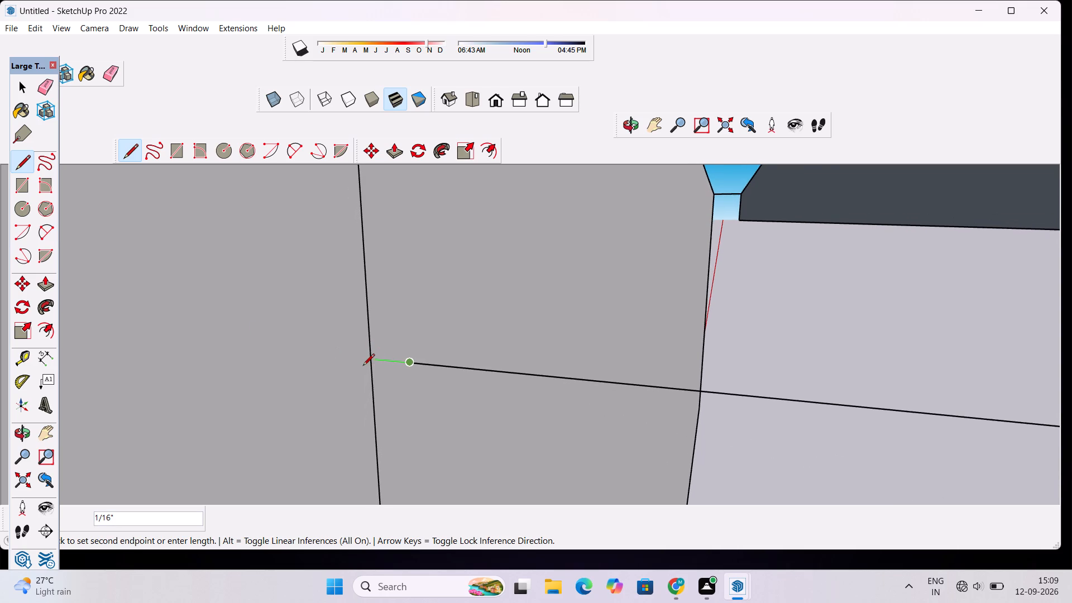
left_click(362, 365)
scroll(362, 365, "up", 4)
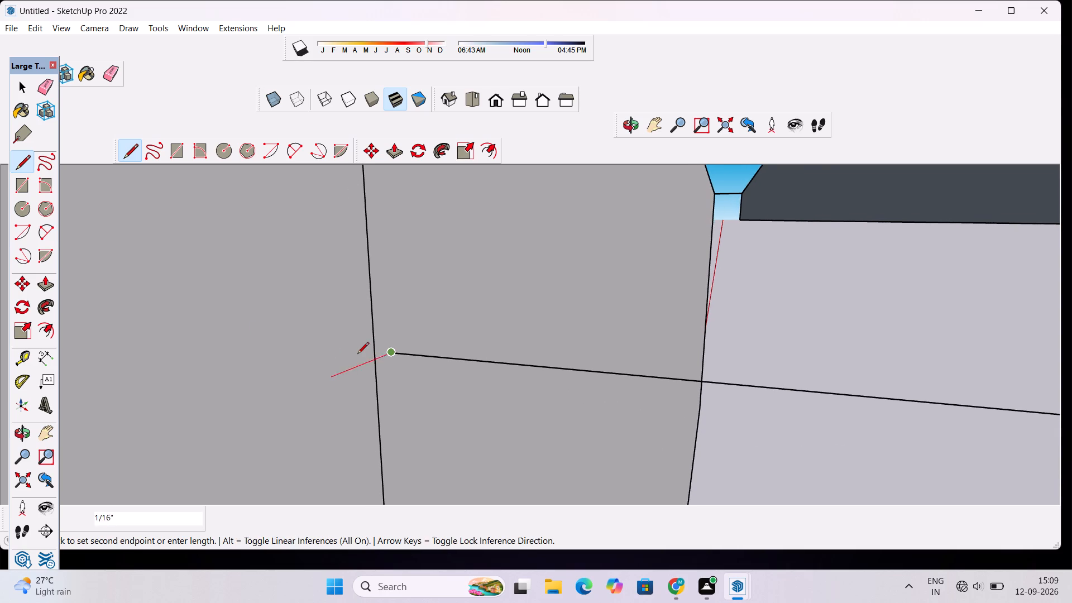
scroll(356, 353, "up", 4)
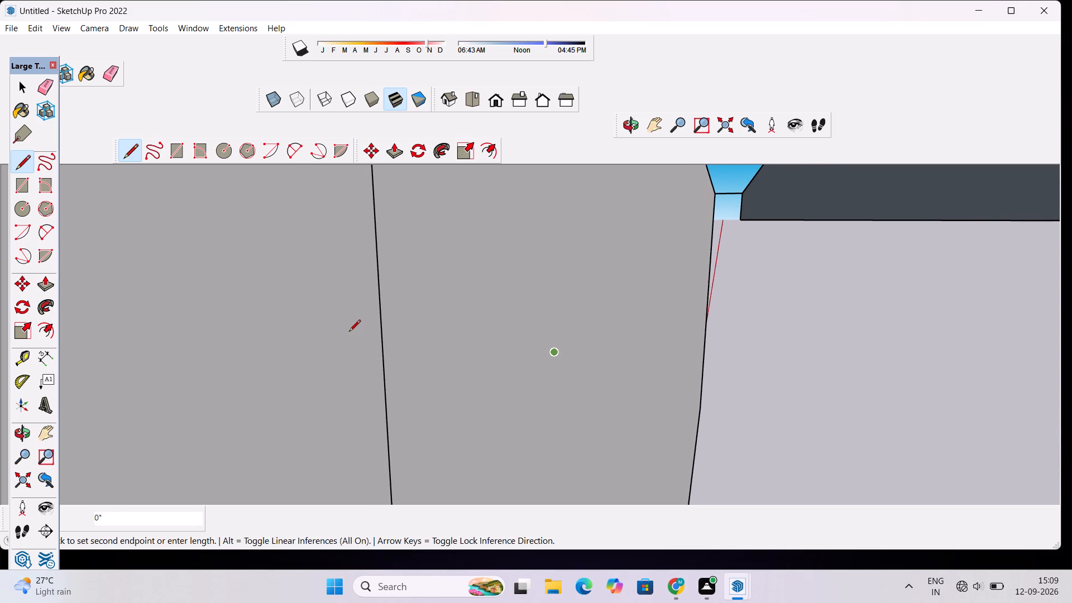
left_click(394, 329)
scroll(394, 329, "up", 5)
scroll(394, 329, "down", 2)
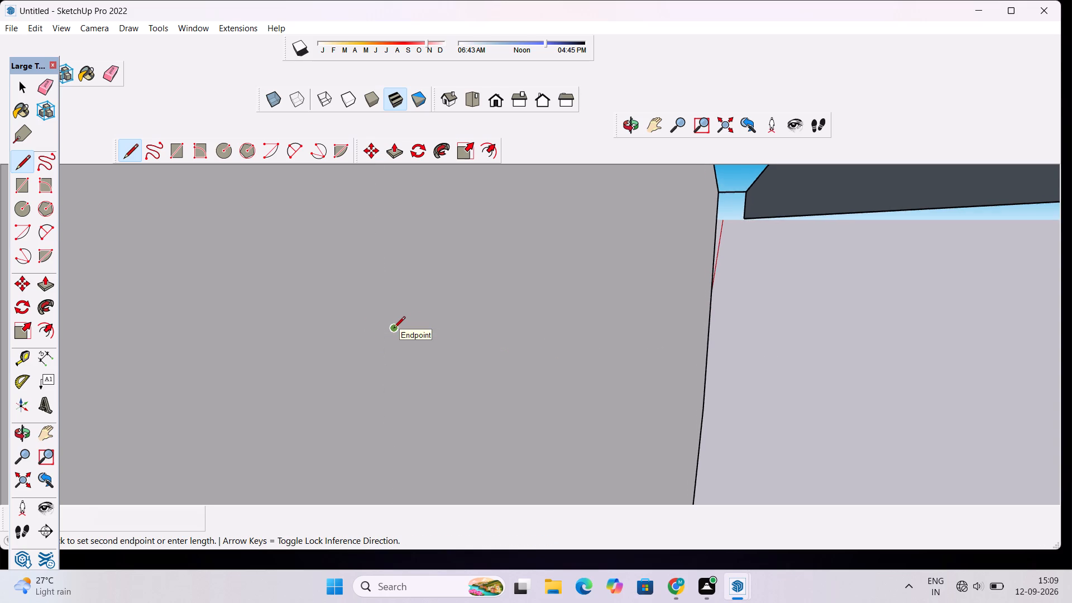
scroll(394, 329, "down", 6)
key("space")
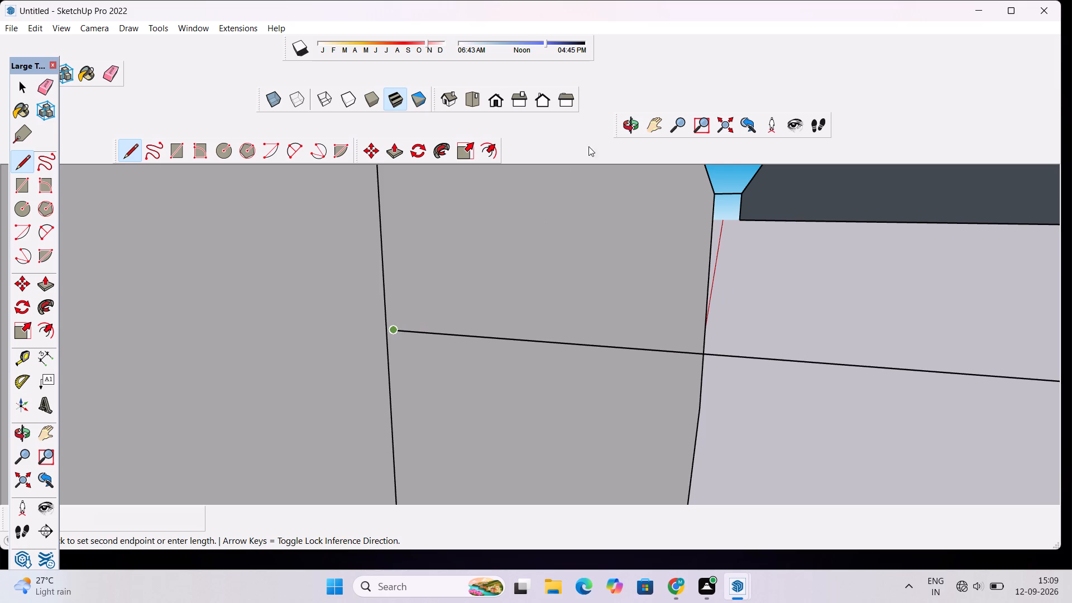
Extend the lower return line's inner end by about 7/16" towards the third strip's edge.
left_click(625, 126)
left_click_drag(642, 164, 580, 203)
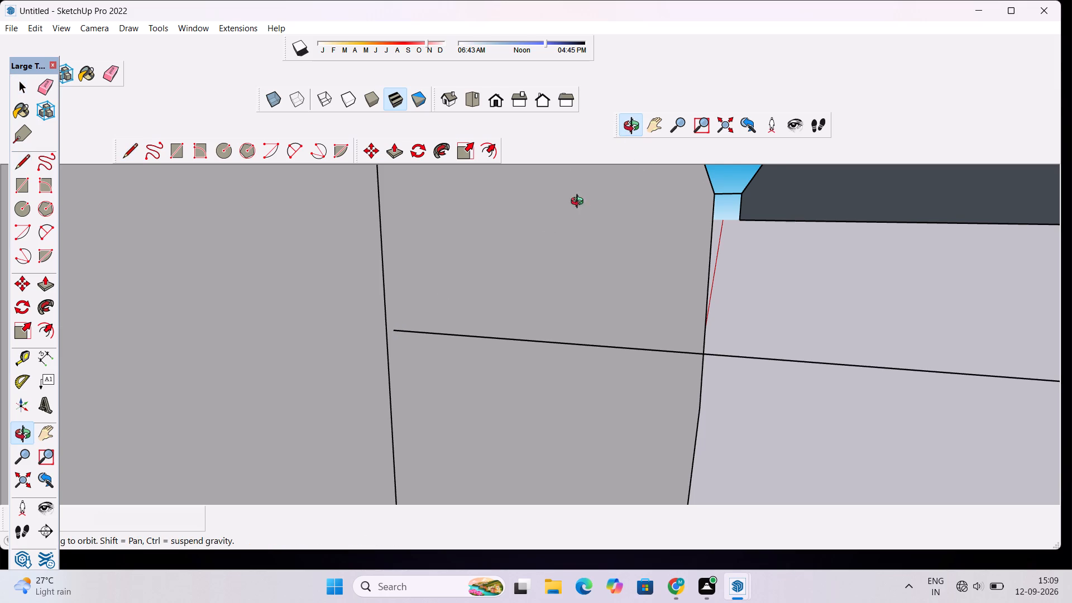
left_click_drag(580, 203, 390, 274)
scroll(413, 266, "down", 6)
left_click_drag(630, 265, 368, 327)
scroll(365, 321, "down", 6)
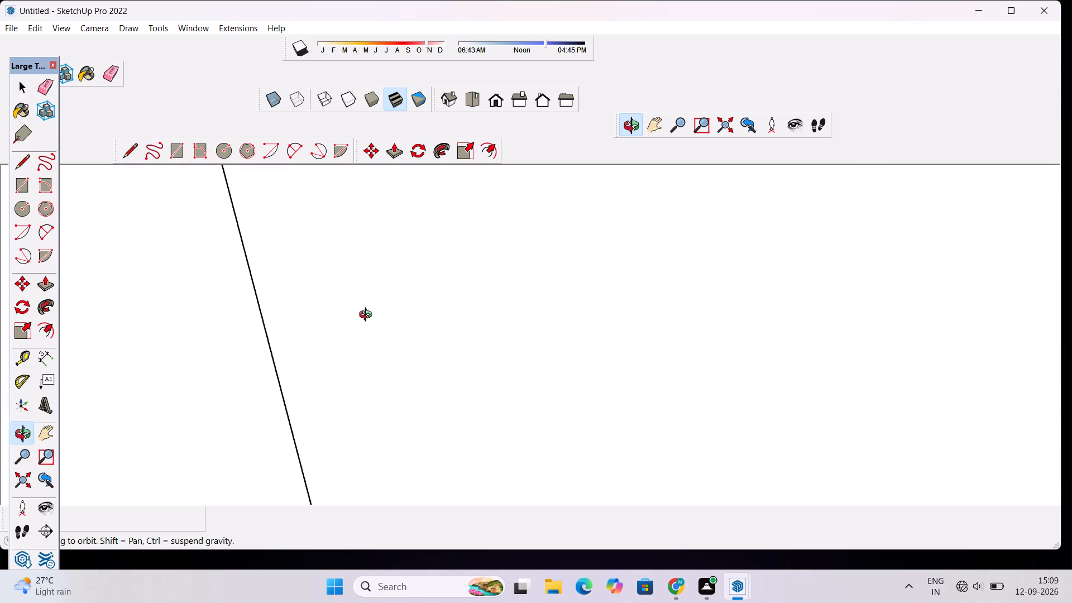
left_click_drag(566, 304, 415, 320)
scroll(399, 310, "down", 20)
scroll(399, 310, "down", 9)
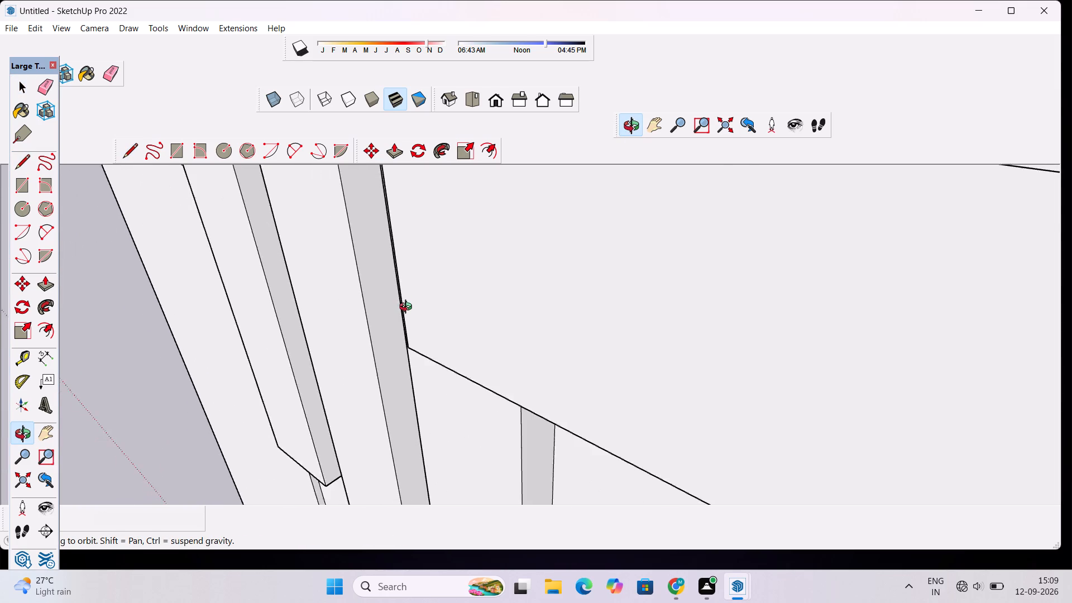
scroll(408, 308, "down", 13)
left_click_drag(528, 314, 437, 351)
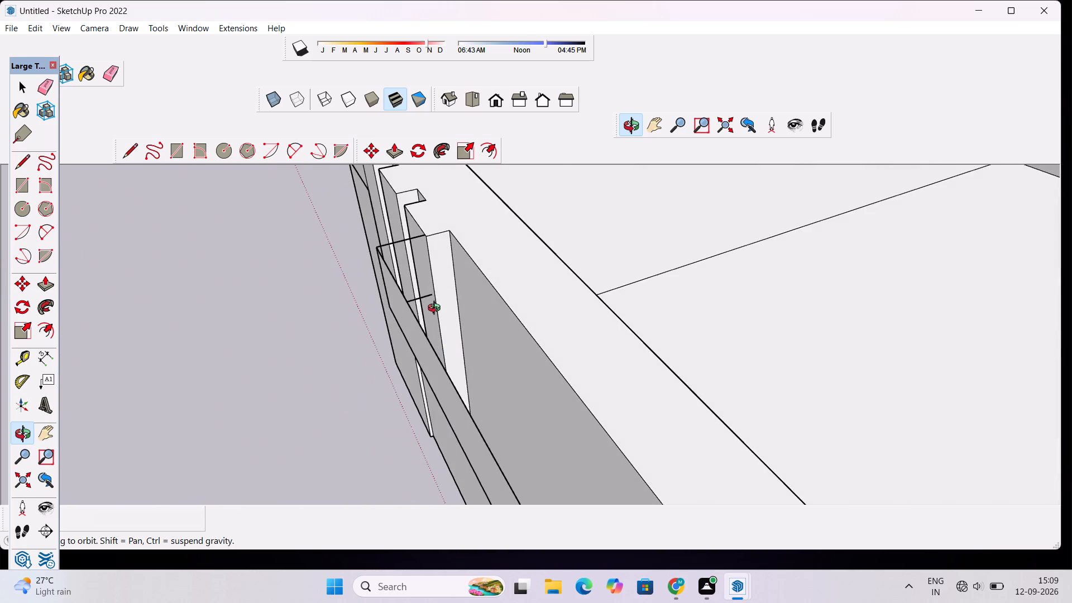
scroll(437, 309, "up", 20)
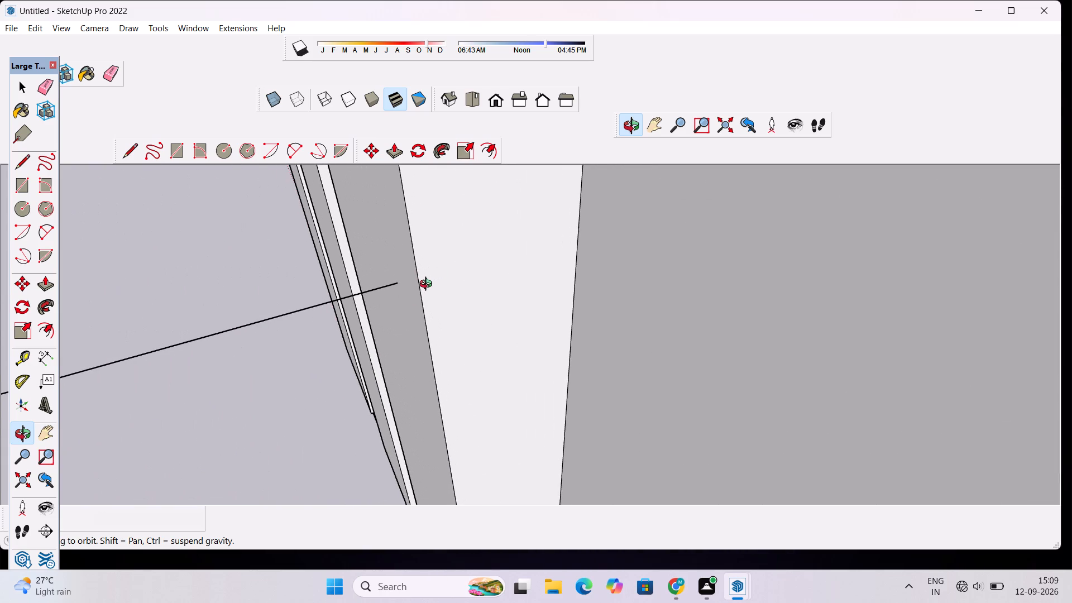
key("l")
left_click(394, 283)
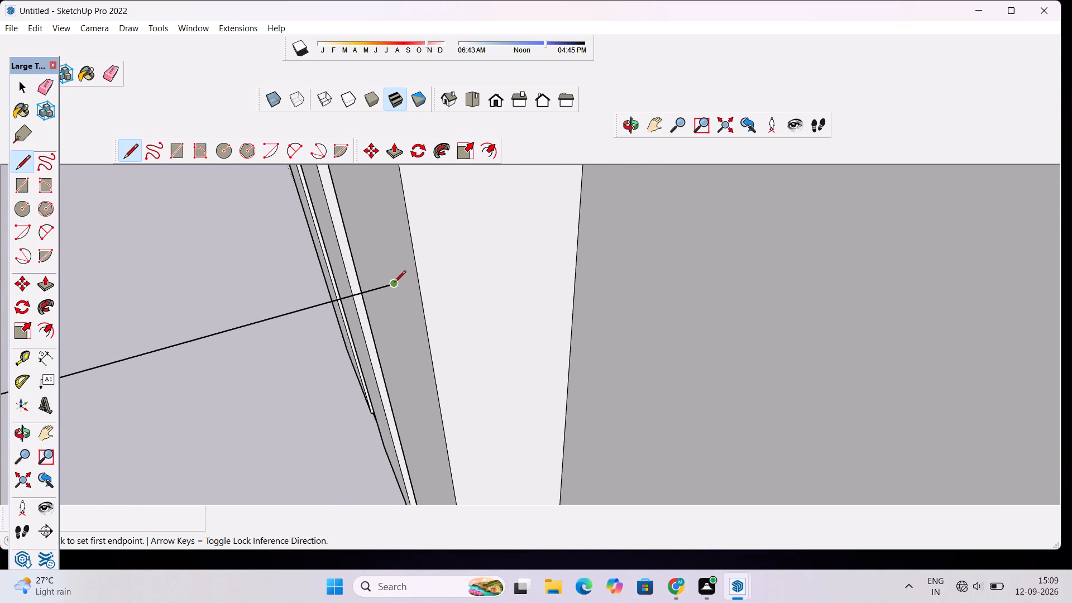
scroll(419, 272, "up", 8)
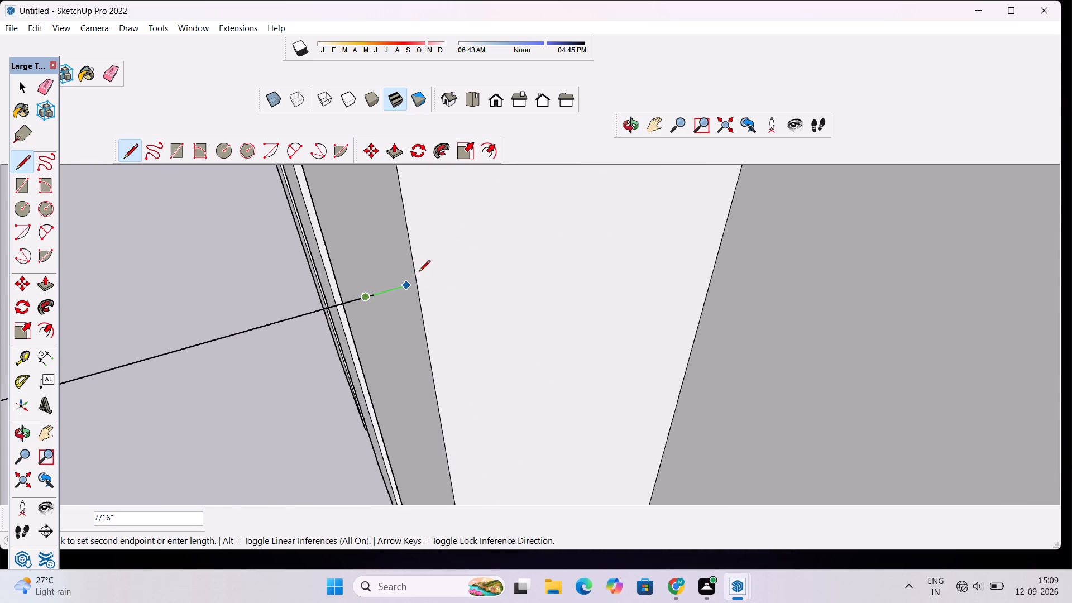
left_click(419, 272)
key("space")
Draw a 1' vertical line from the lower return line's inner end up to the upper return line, closing the band's end face.
scroll(419, 272, "down", 15)
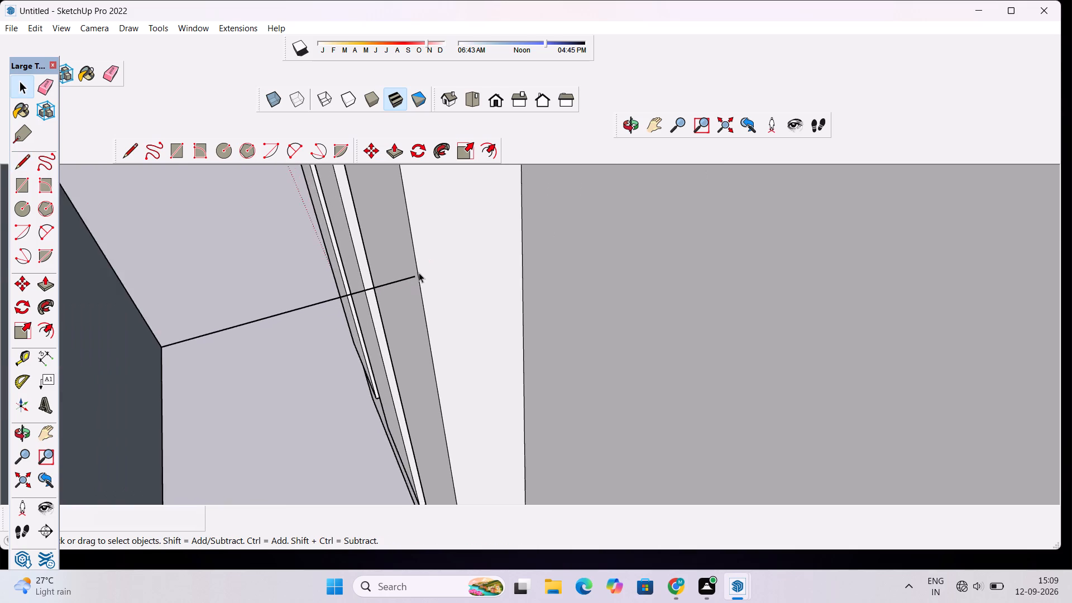
scroll(419, 272, "down", 3)
key("l")
scroll(410, 277, "down", 5)
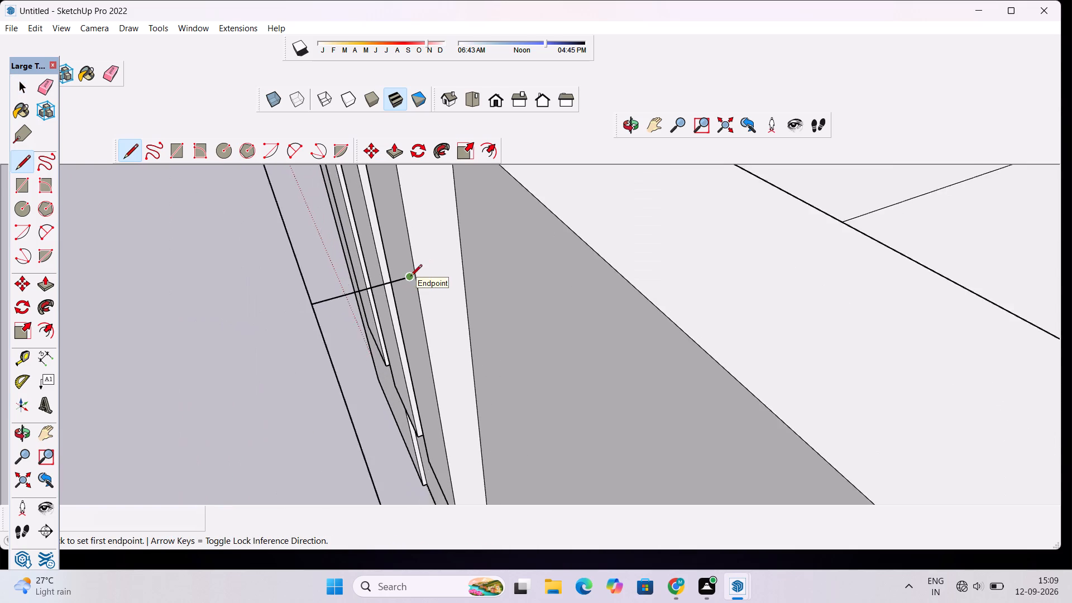
scroll(410, 277, "down", 3)
left_click(410, 276)
scroll(390, 175, "up", 5)
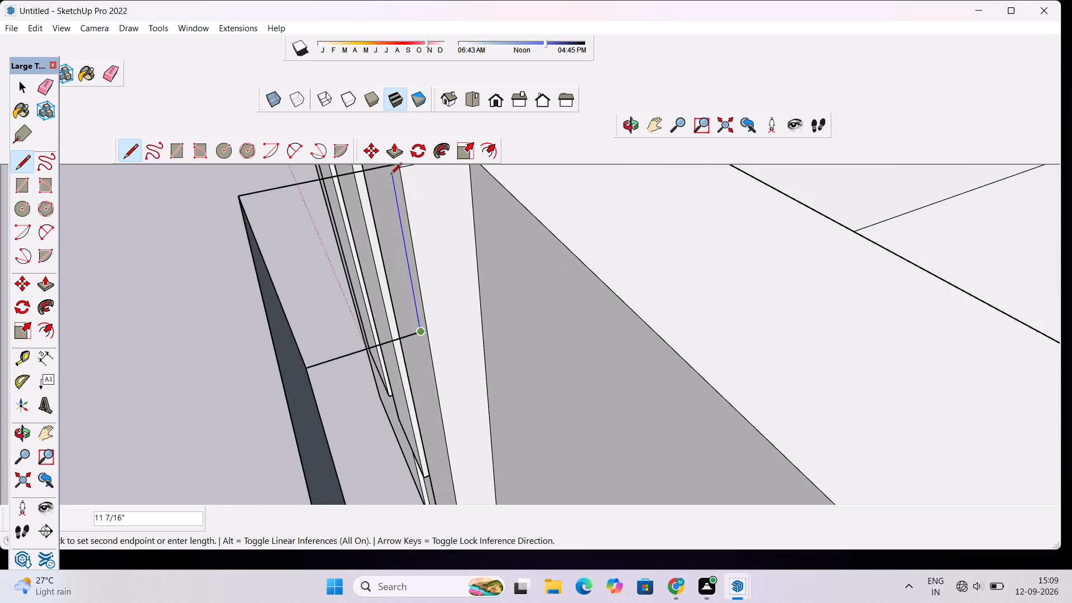
scroll(391, 176, "down", 6)
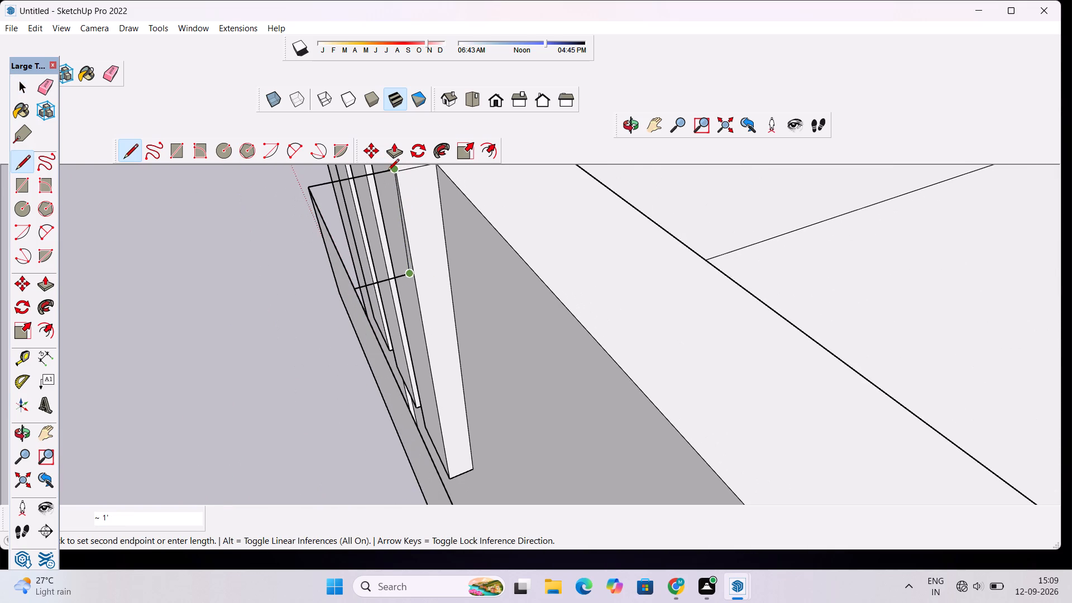
scroll(387, 171, "up", 3)
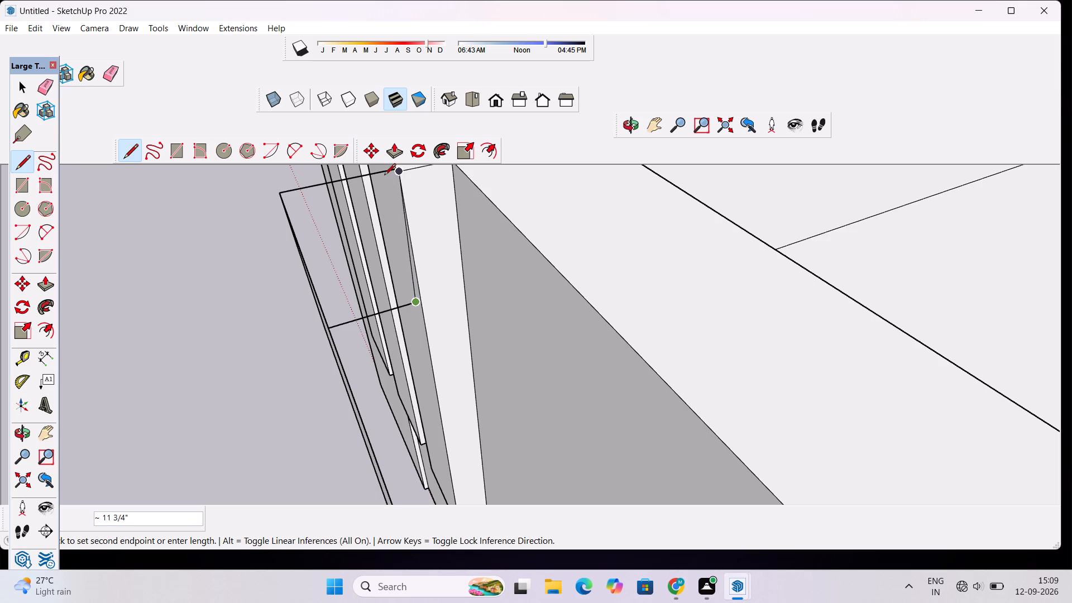
scroll(384, 172, "up", 5)
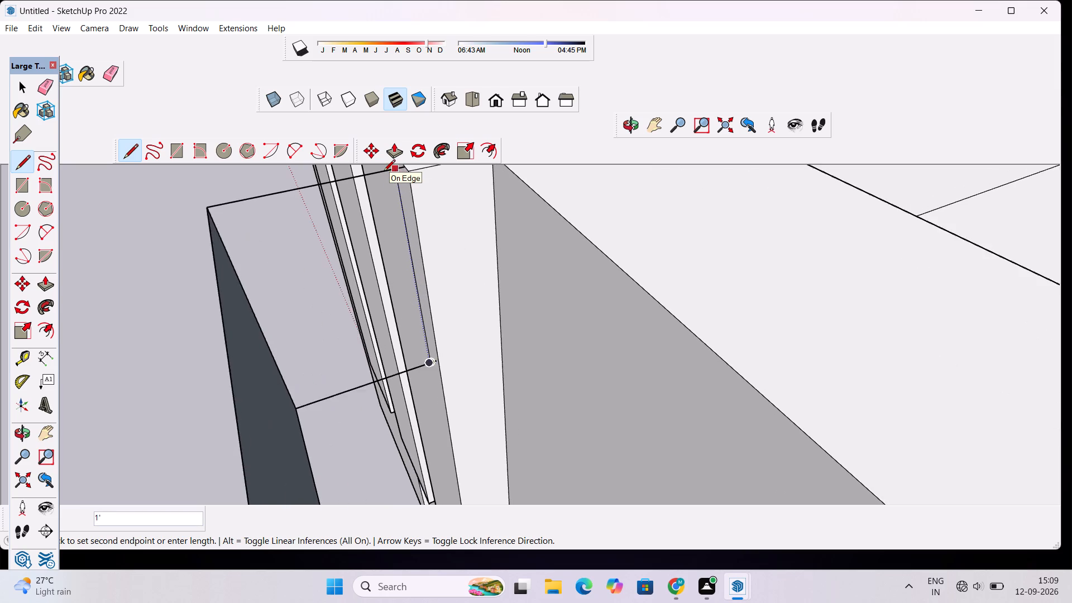
scroll(384, 172, "up", 4)
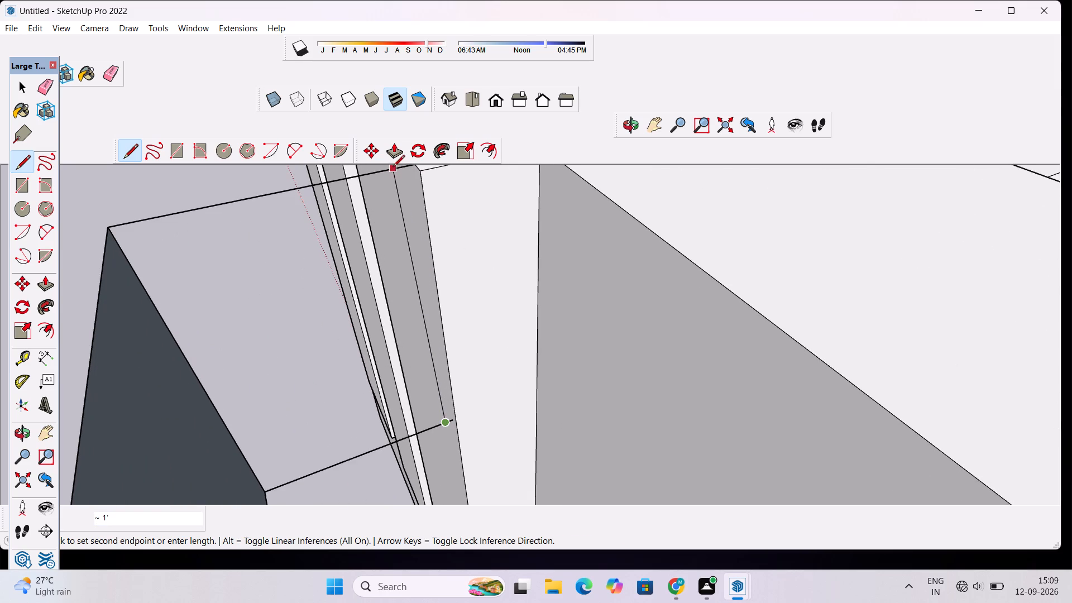
left_click(396, 167)
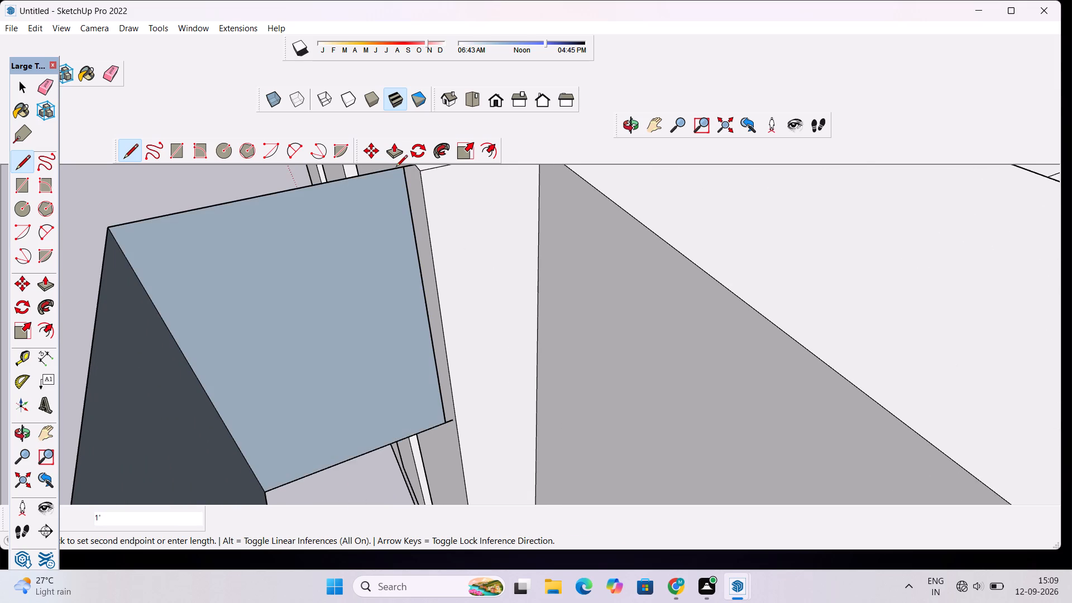
key("space")
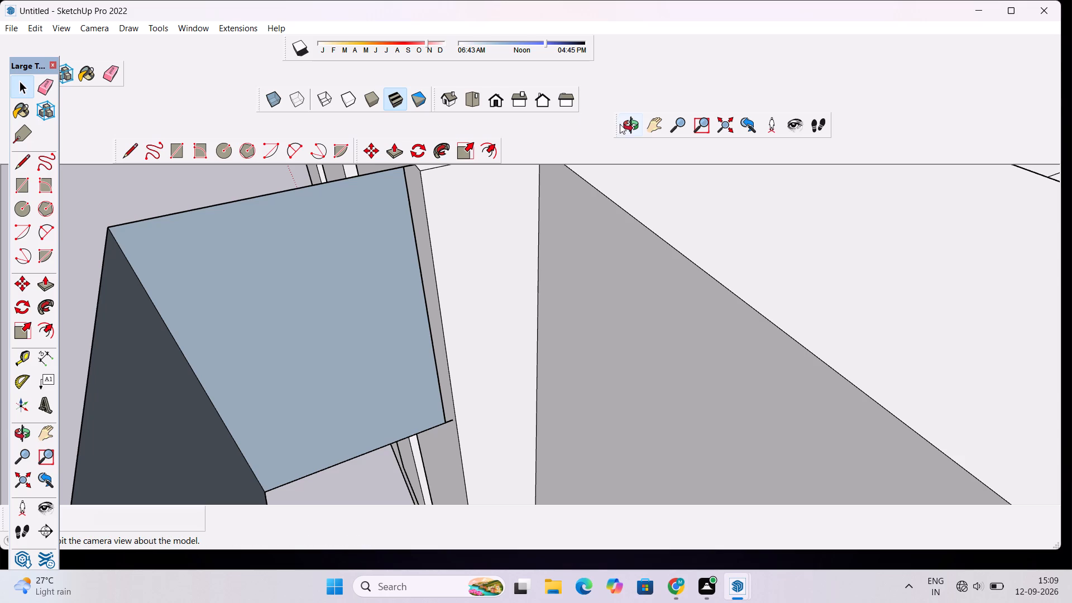
Erase the short line stub extending past the upper inner corner of the band's end face.
left_click(626, 125)
left_click_drag(433, 198, 578, 215)
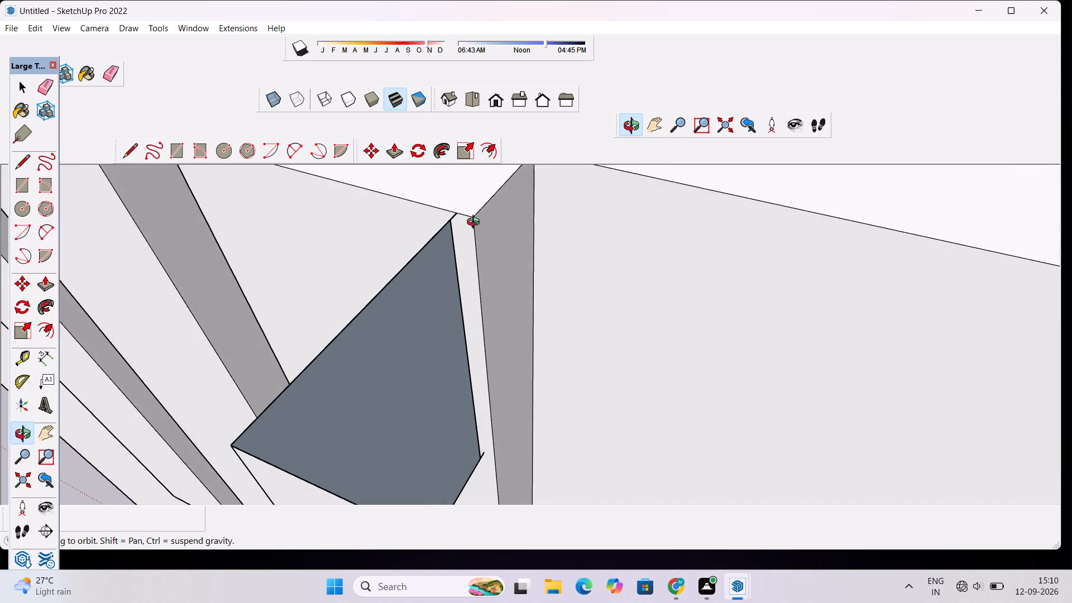
scroll(476, 223, "up", 6)
scroll(406, 215, "up", 8)
scroll(452, 213, "up", 3)
key("space")
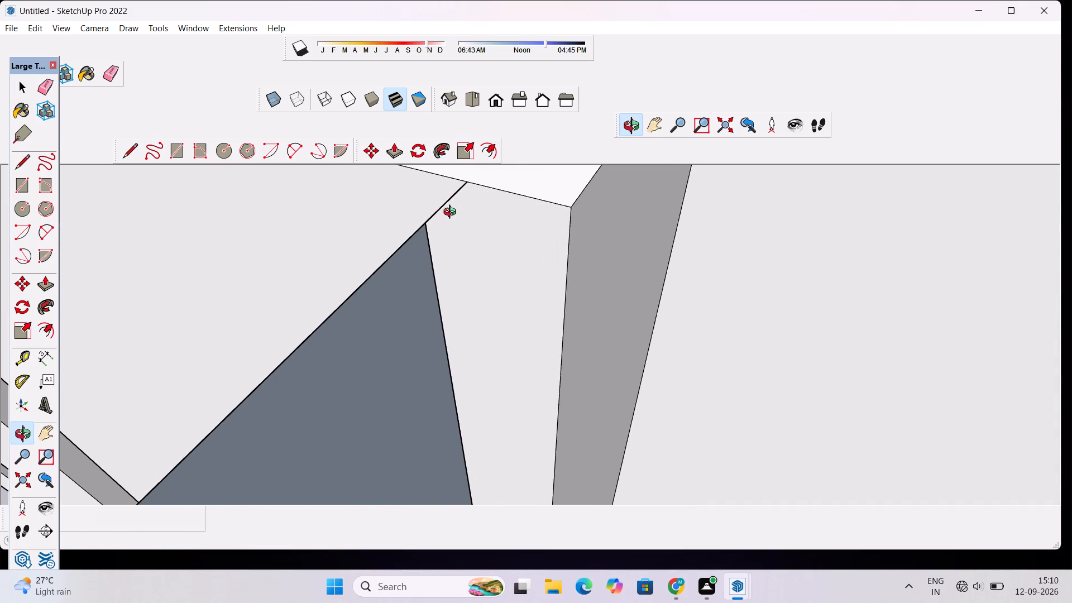
type("e")
left_click(447, 202)
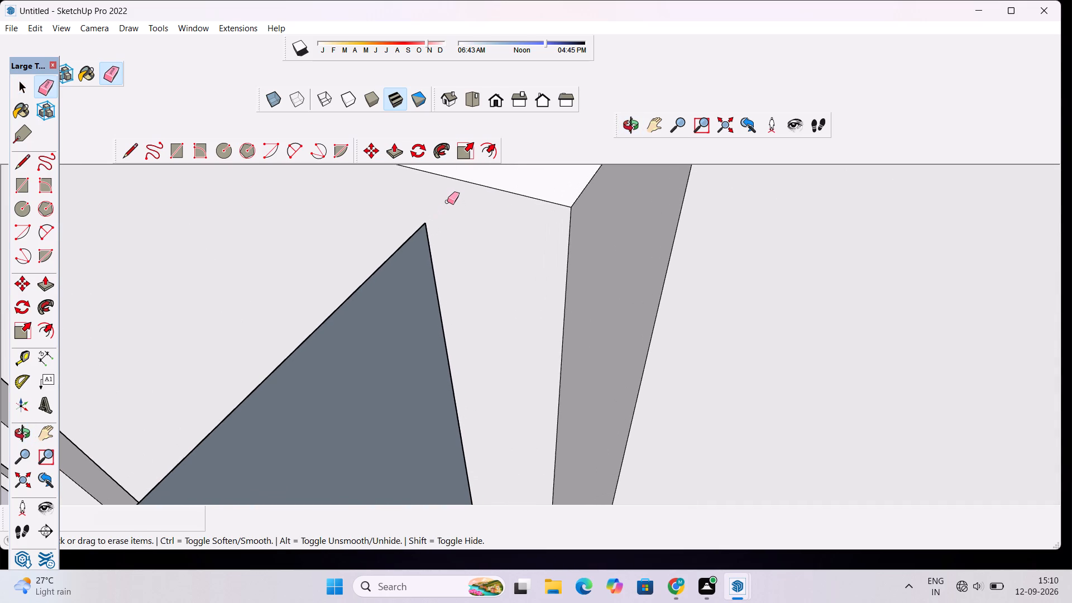
scroll(447, 202, "down", 11)
Move the end face's inner vertical edge about 3/8" so it meets the third strip's edge.
left_click(627, 128)
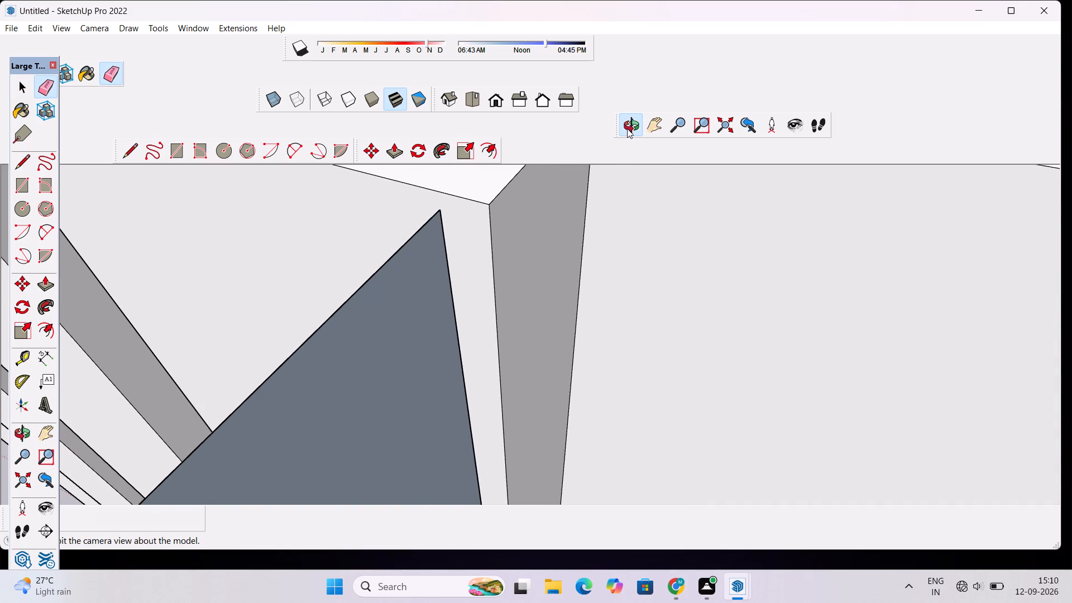
left_click_drag(561, 191, 923, 111)
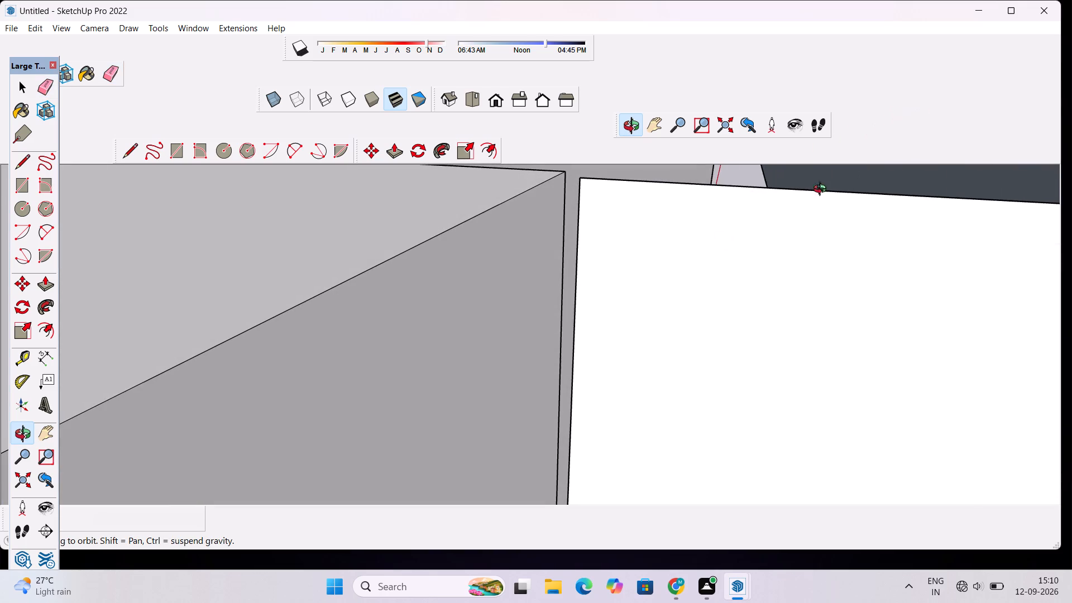
scroll(602, 305, "down", 12)
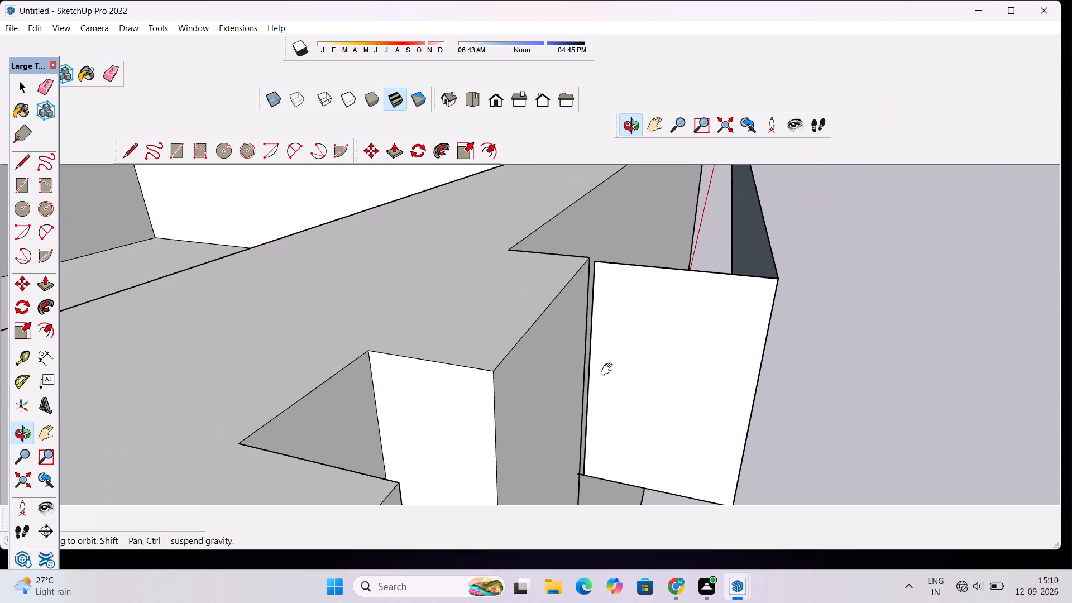
left_click_drag(609, 370, 601, 326, "shift")
scroll(575, 318, "up", 4, "shift")
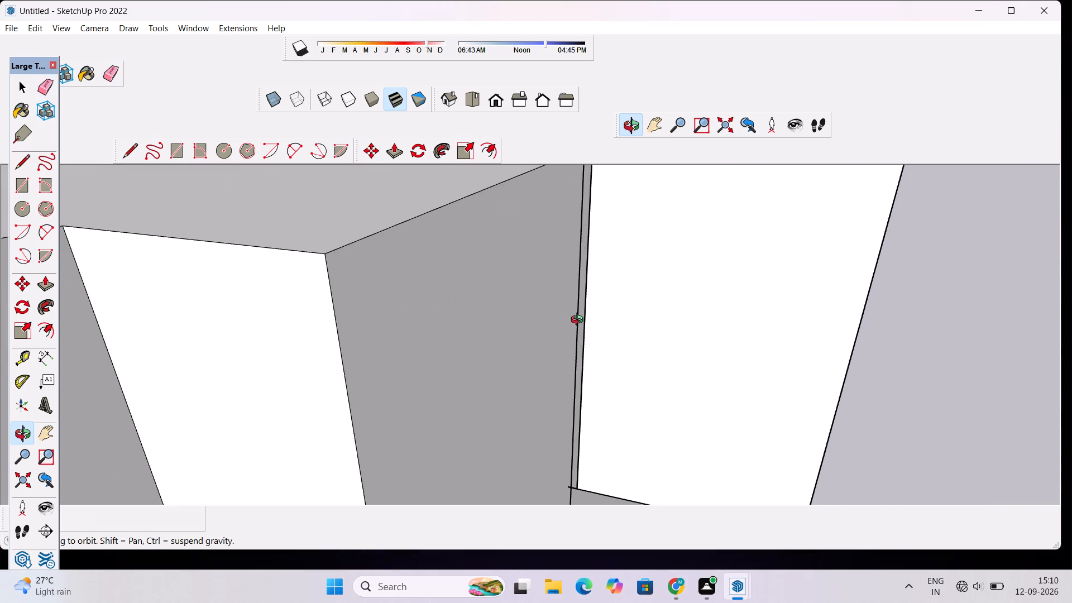
left_click_drag(585, 343, 602, 370)
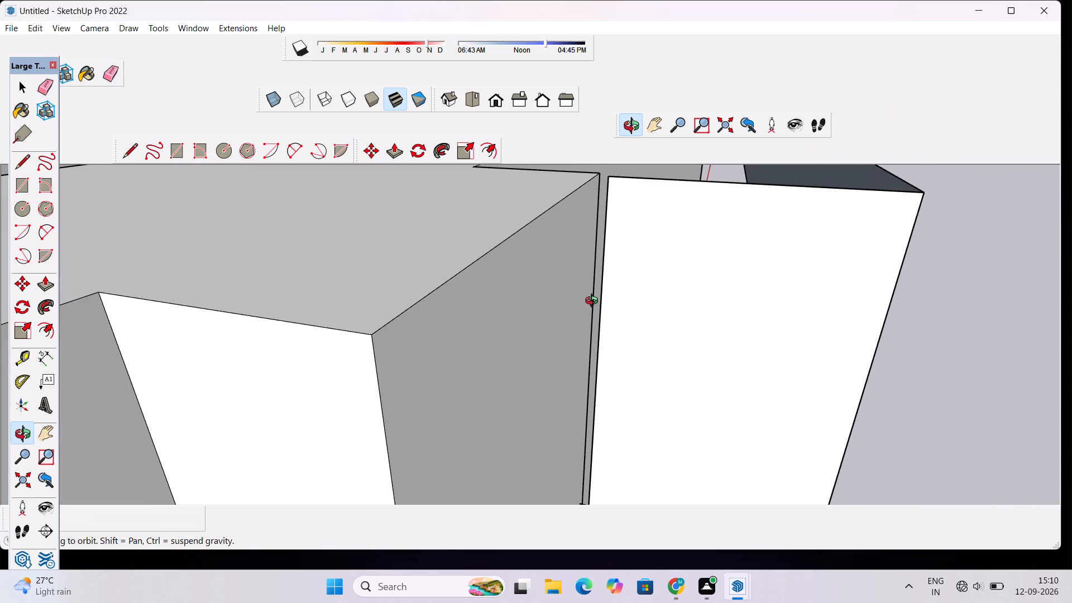
key("m")
left_click(606, 287)
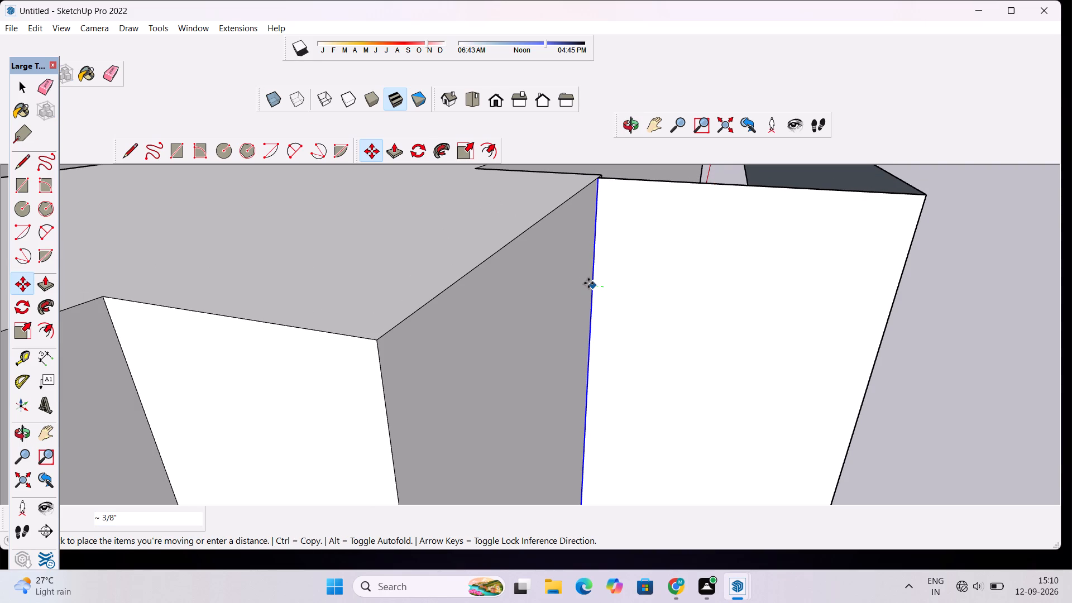
left_click(588, 283)
Push/Pull the back of the long front band face 1' inward to the parapet wall, making the band solid.
left_click(628, 126)
left_click_drag(725, 252, 725, 257)
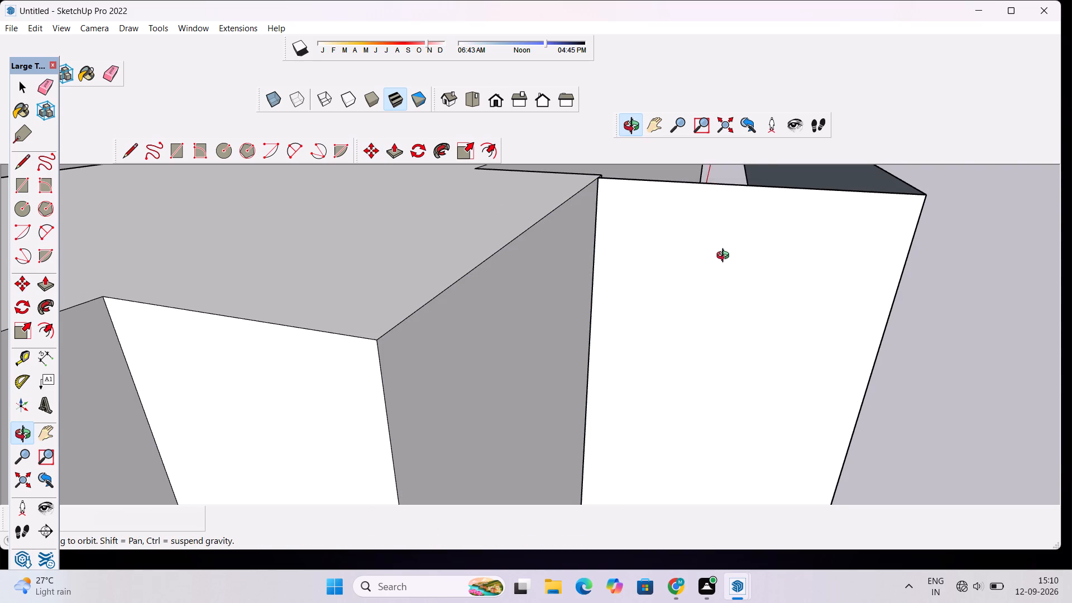
left_click_drag(725, 257, 443, 259)
scroll(433, 252, "down", 15)
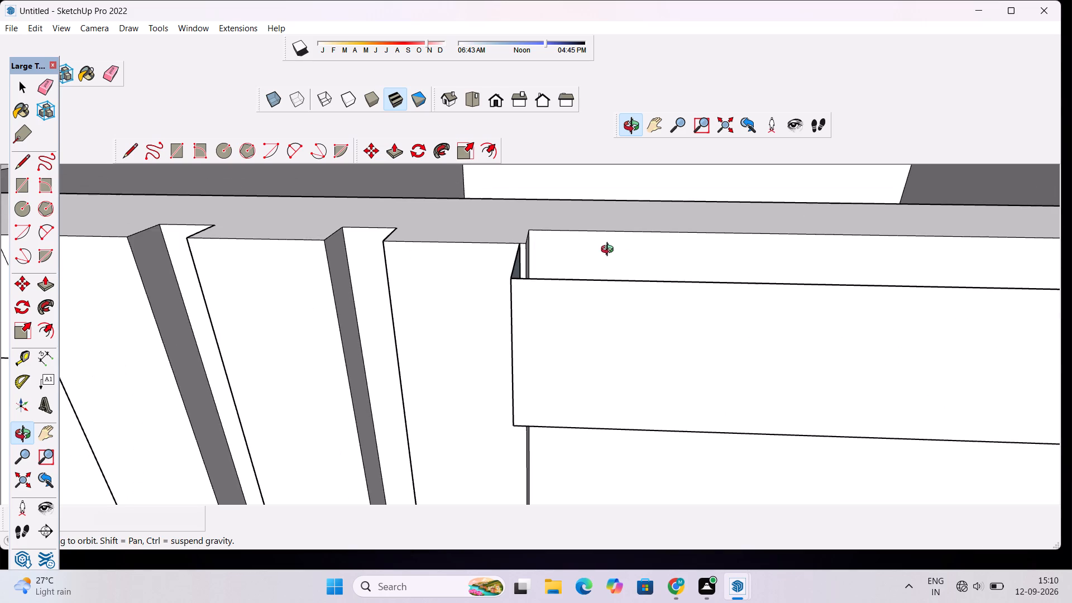
left_click_drag(697, 288, 448, 265)
scroll(438, 265, "down", 6)
left_click_drag(596, 310, 544, 310)
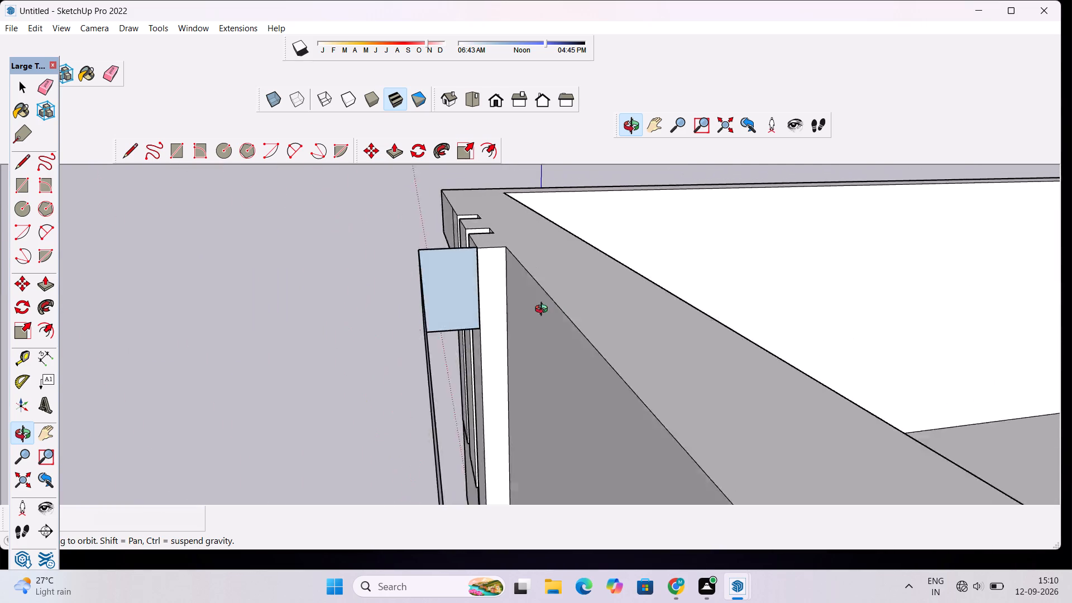
left_click_drag(544, 310, 512, 304)
scroll(505, 296, "down", 7)
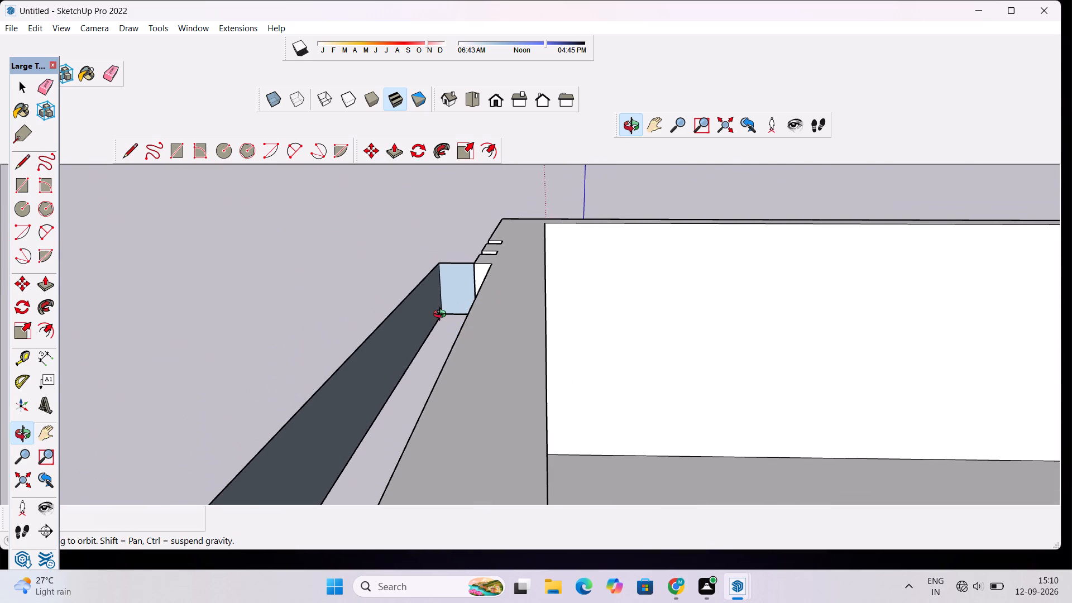
scroll(442, 315, "down", 9)
left_click_drag(487, 372, 475, 387)
scroll(382, 316, "down", 10)
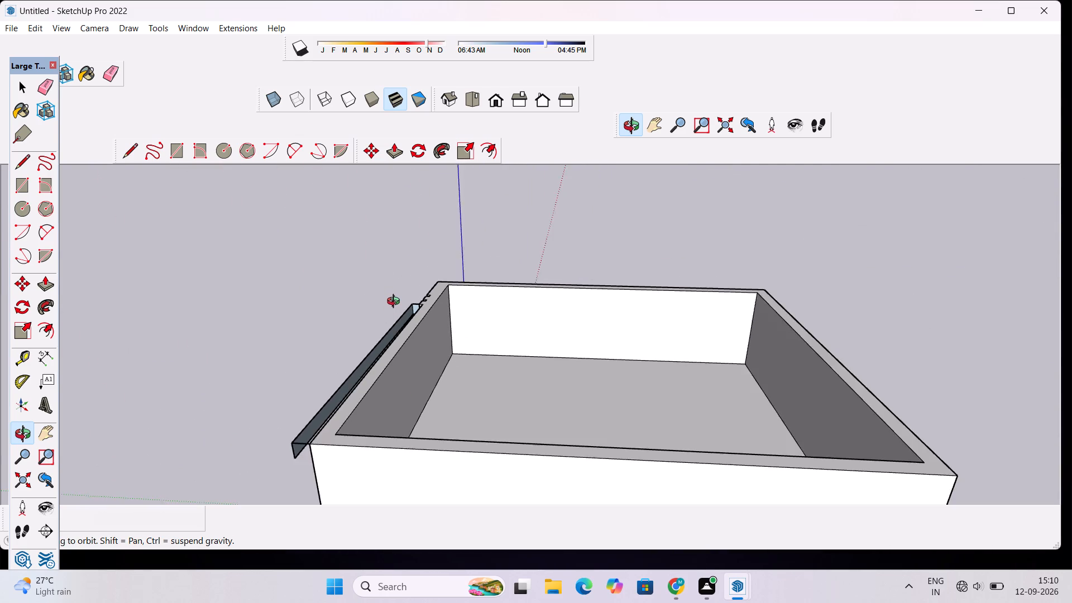
scroll(396, 303, "down", 2)
scroll(330, 412, "up", 9)
left_click_drag(330, 413, 357, 414)
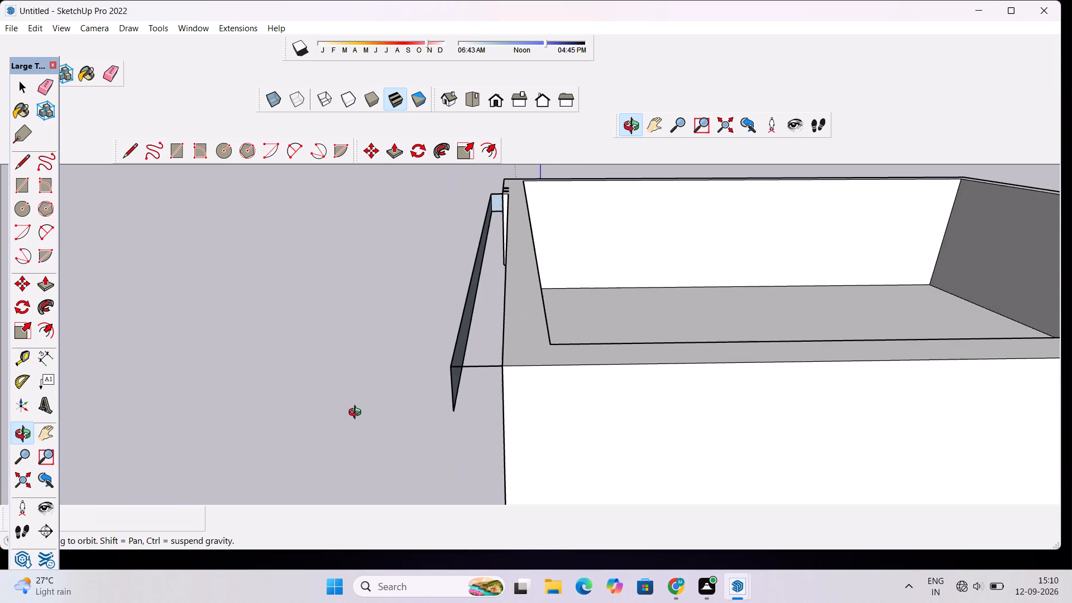
left_click_drag(508, 402, 475, 414)
scroll(490, 375, "up", 3)
scroll(490, 375, "down", 1)
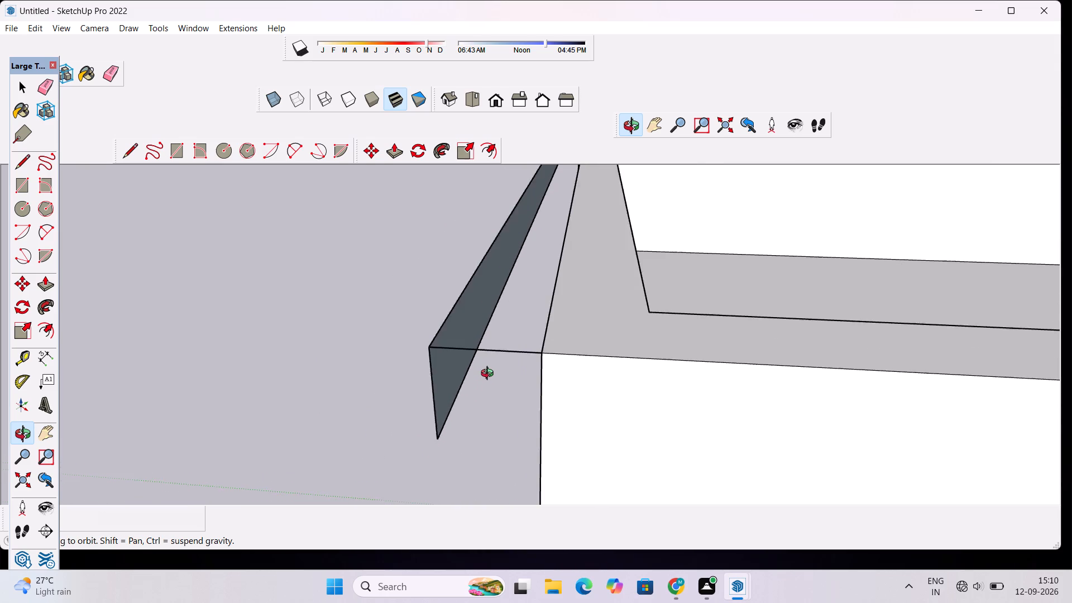
scroll(490, 375, "down", 1)
left_click_drag(490, 375, 470, 423, "shift")
left_click_drag(491, 374, 491, 375, "shift")
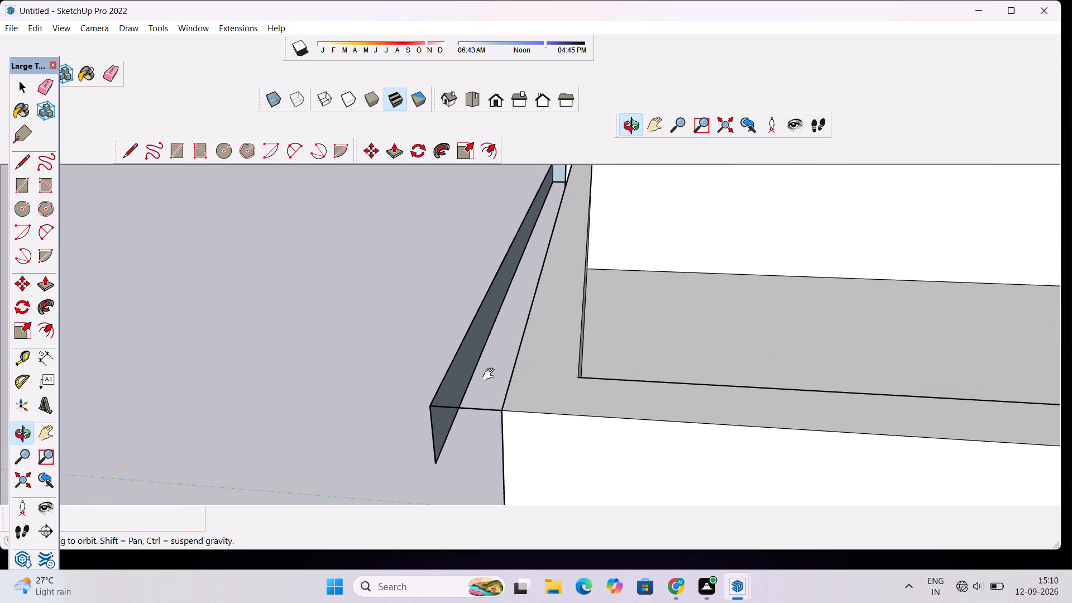
left_click_drag(491, 375, 474, 414, "shift")
scroll(473, 414, "up", 2)
key("space")
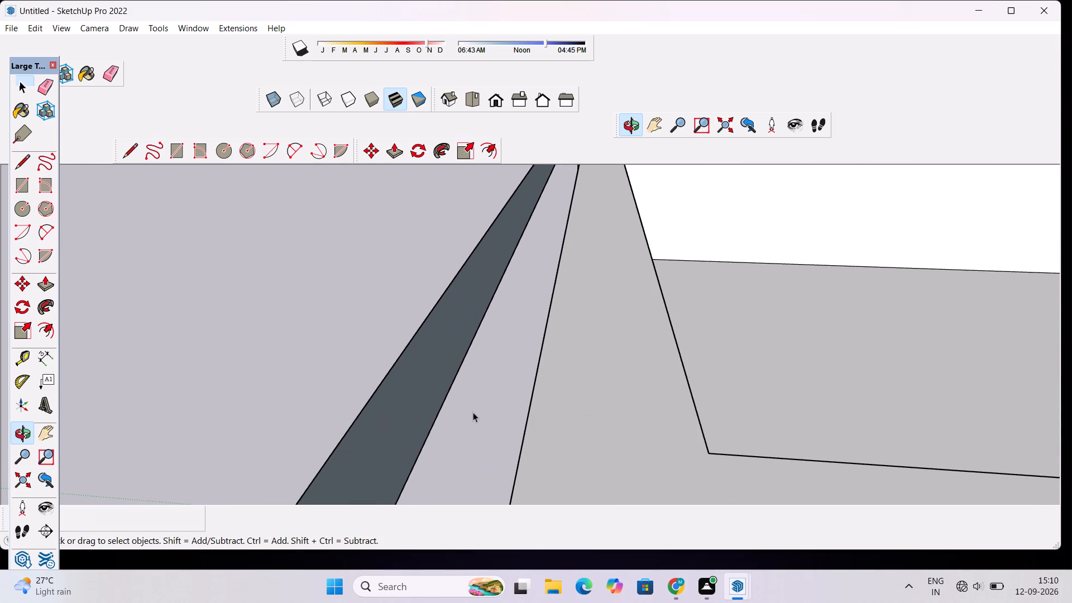
key("p")
scroll(419, 370, "down", 3)
left_click(419, 370)
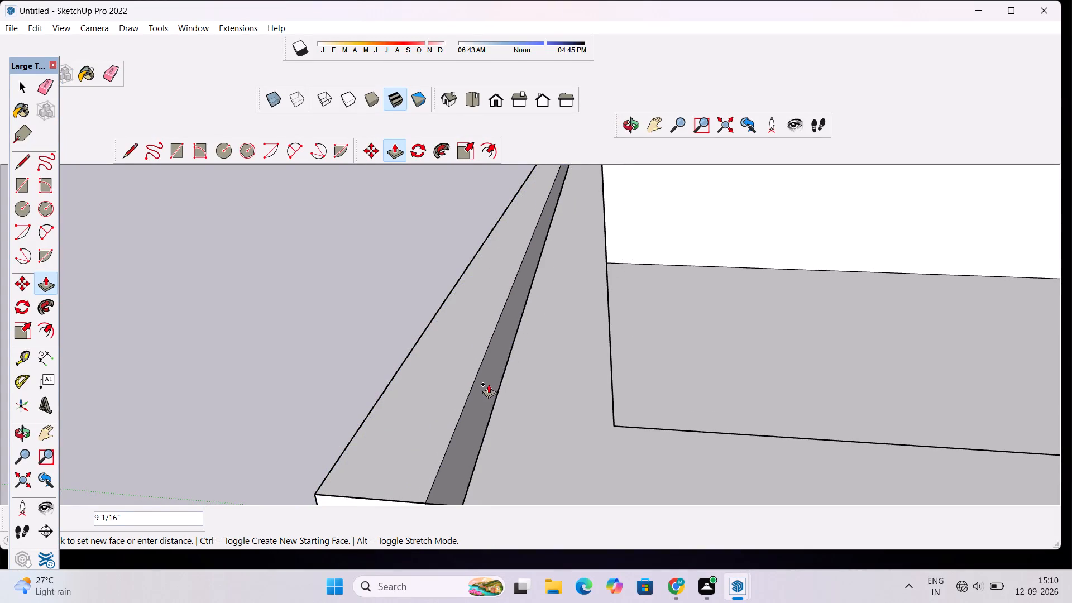
left_click(496, 400)
scroll(503, 342, "down", 9)
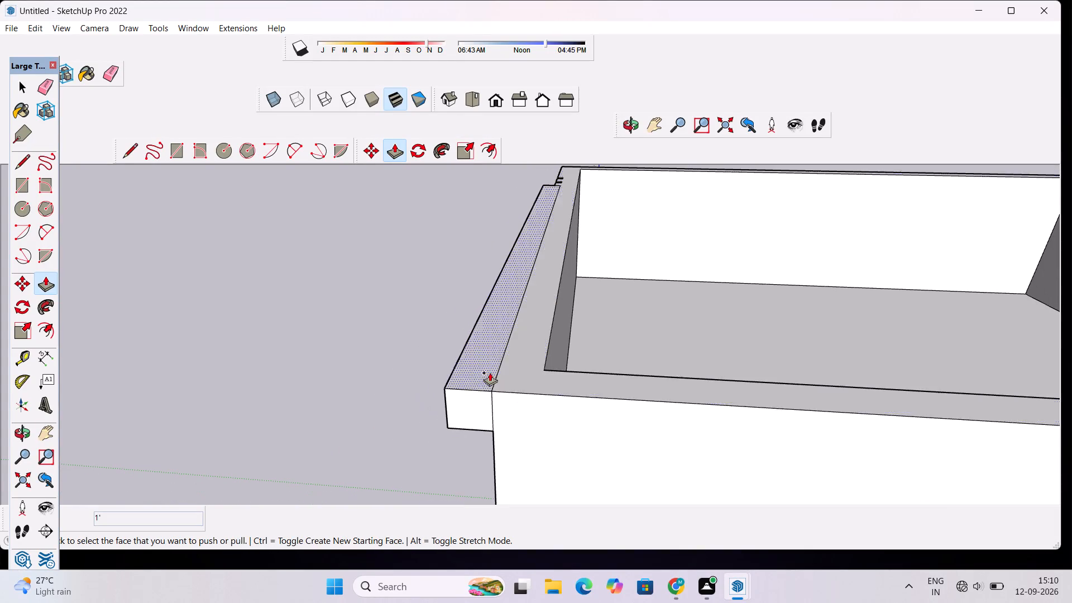
Push/Pull the end face of the long front parapet band 6" outward past the building corner.
left_click(631, 123)
left_click_drag(483, 267, 682, 230)
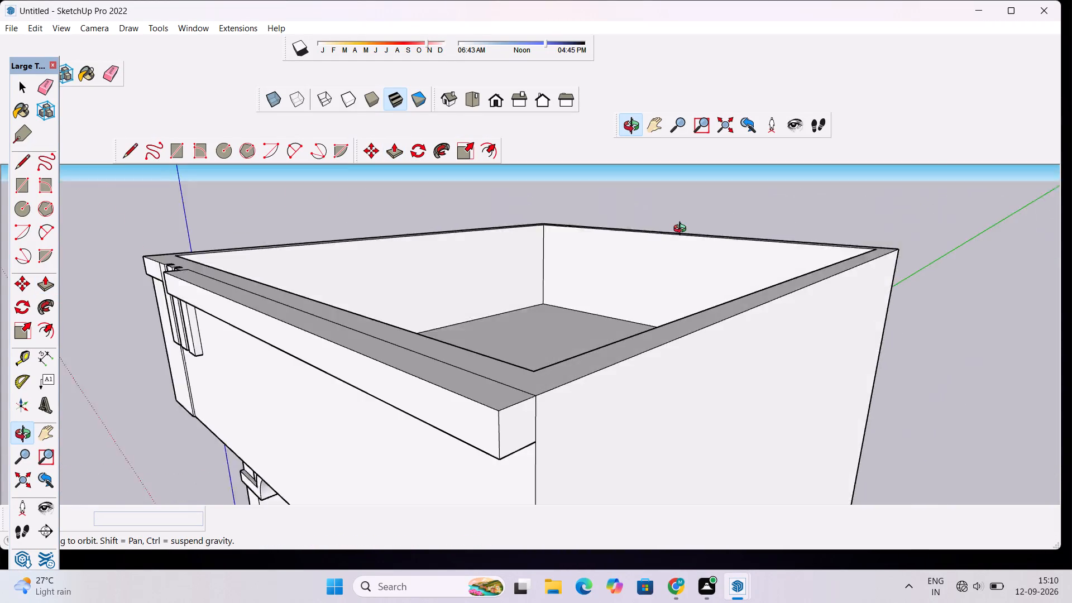
left_click_drag(682, 230, 841, 198)
scroll(812, 246, "down", 10)
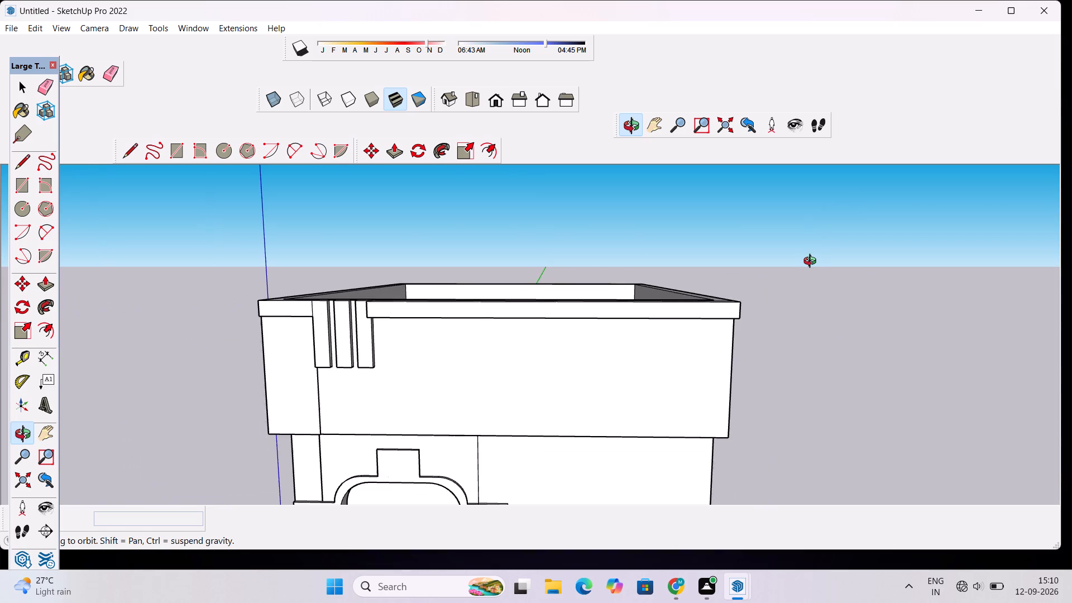
left_click_drag(636, 347, 351, 383)
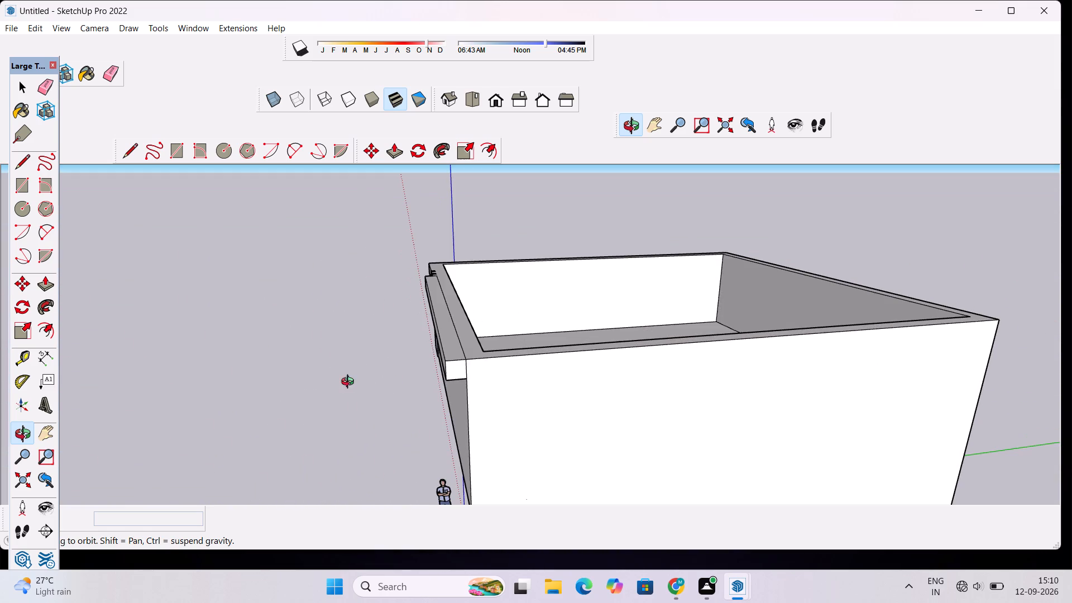
scroll(469, 383, "up", 1)
scroll(470, 364, "down", 4)
left_click_drag(546, 395, 507, 411)
scroll(382, 394, "up", 3)
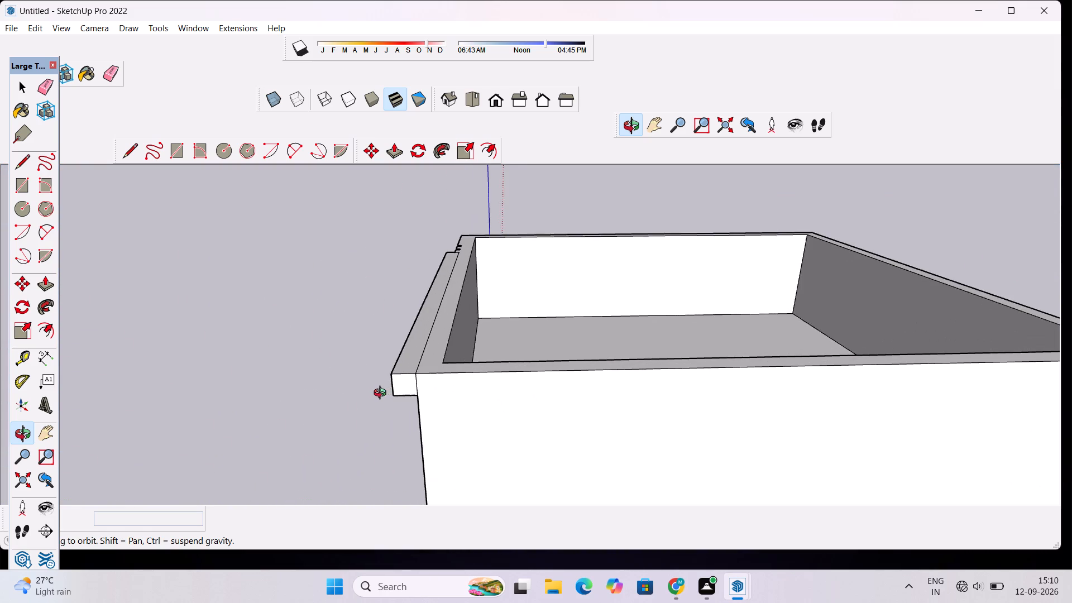
scroll(414, 395, "up", 2)
type("op")
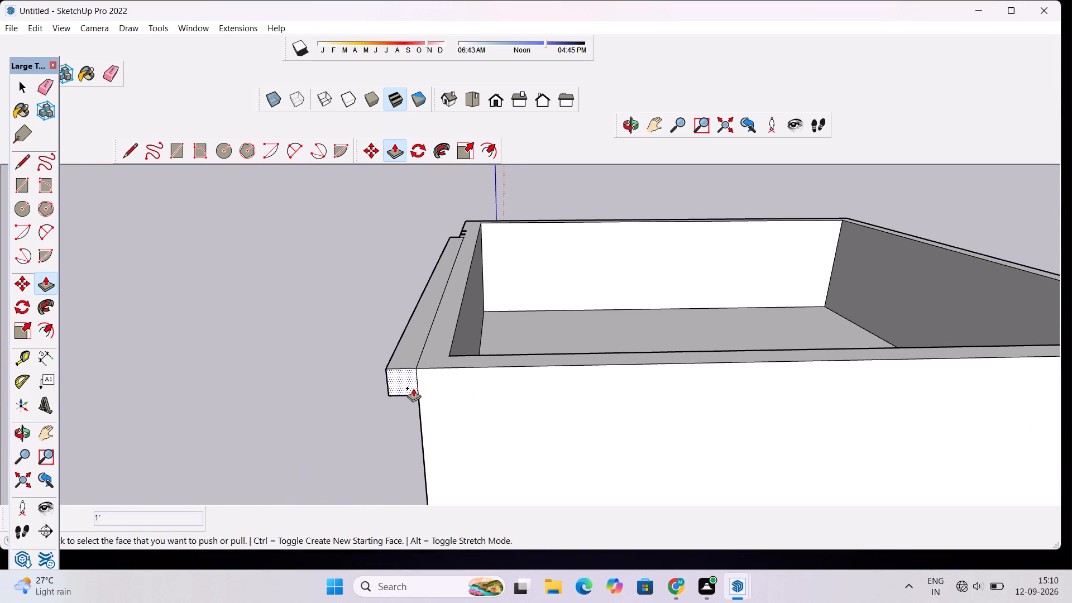
left_click(410, 381)
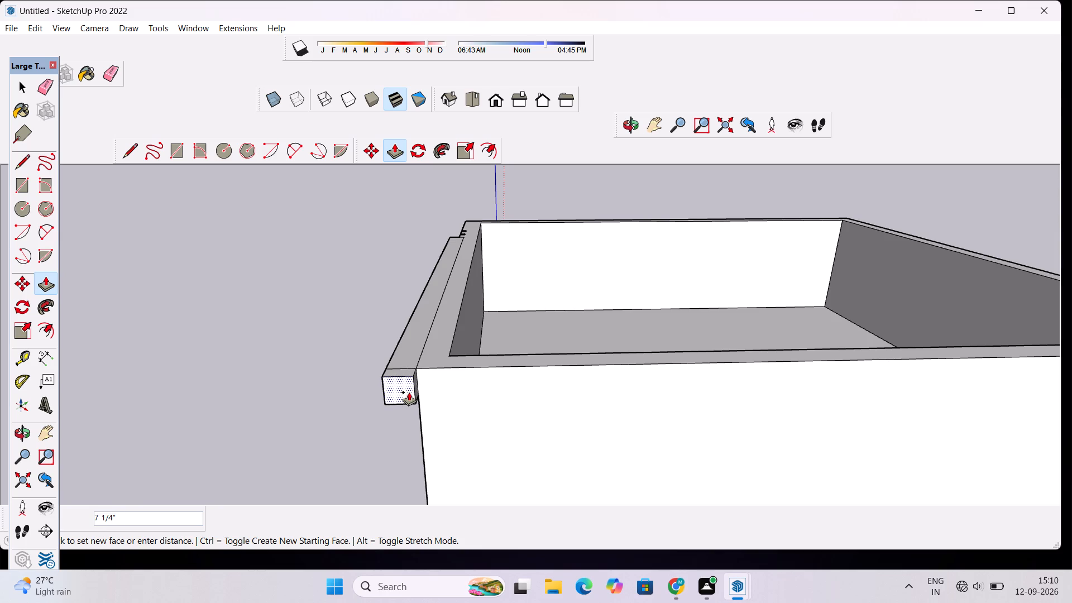
type("6\"")
key("Return")
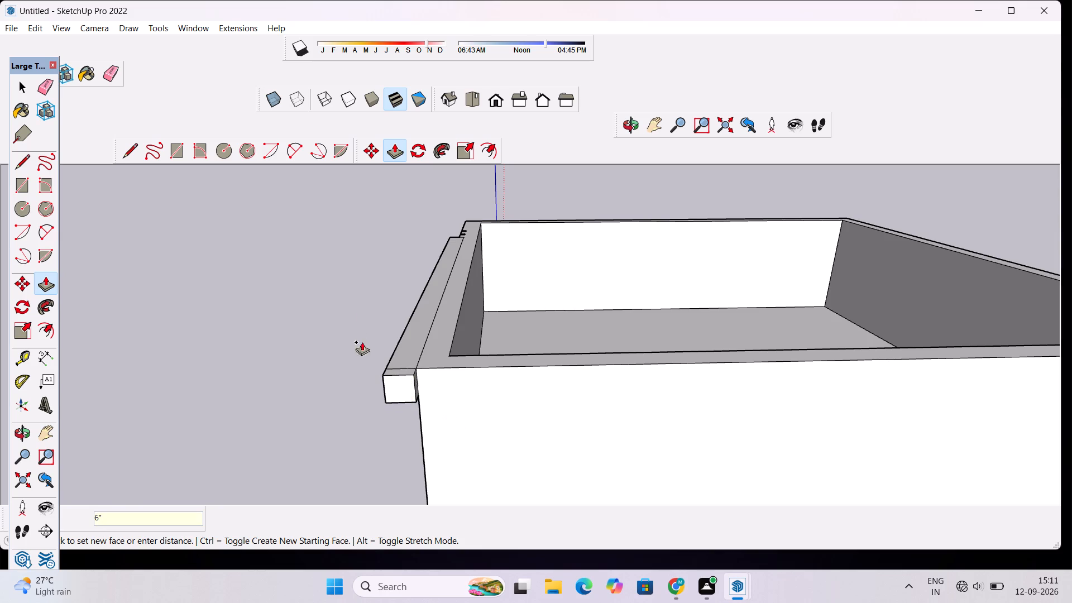
Push/Pull the inner side face of the band's corner extension 3' along the side wall.
scroll(439, 390, "up", 11)
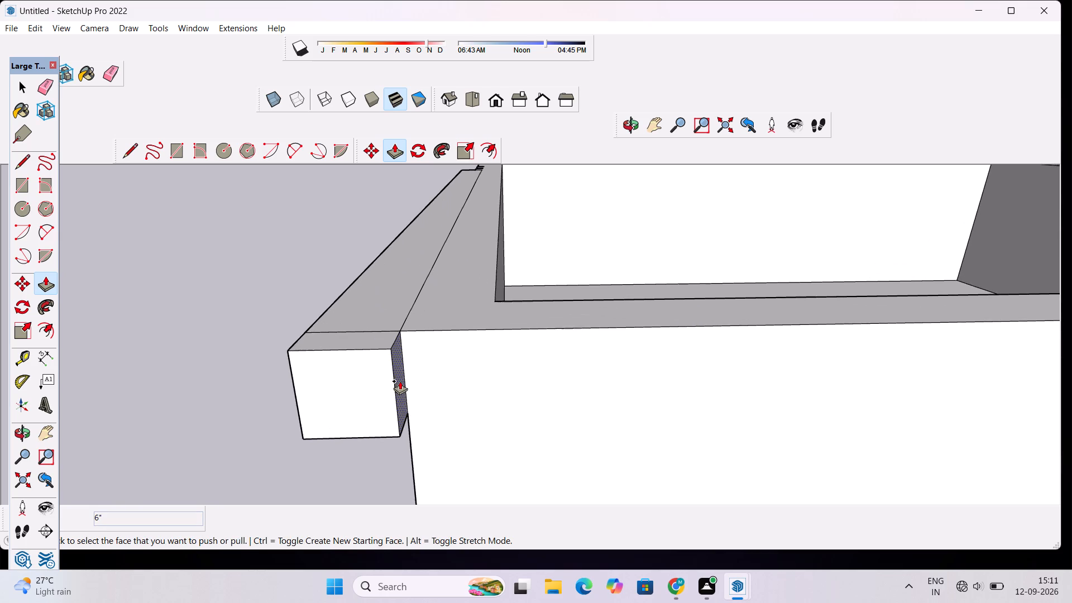
left_click(400, 381)
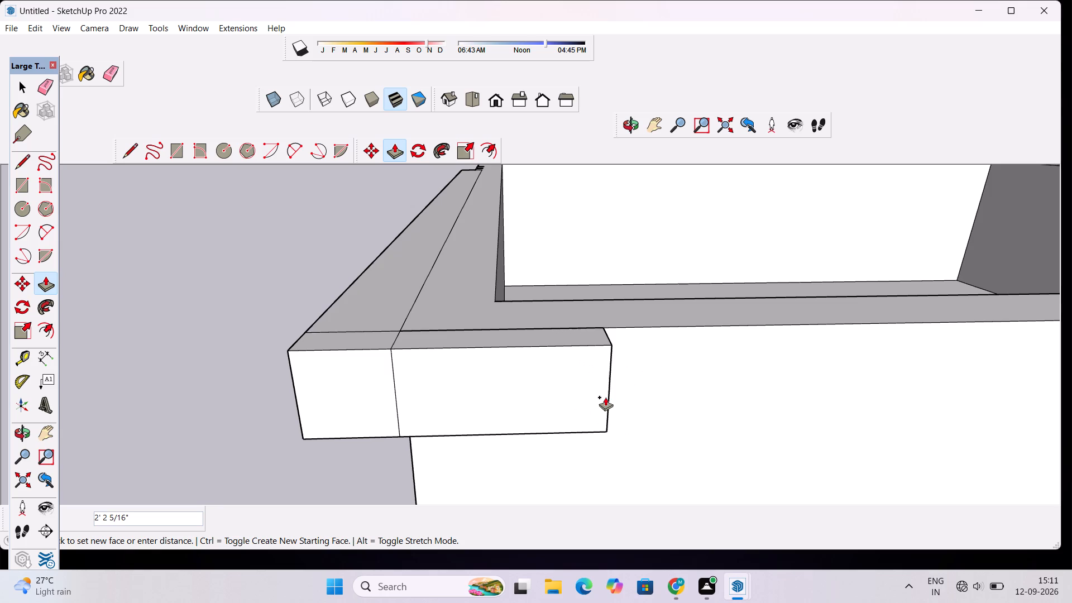
type("3'")
key("Return")
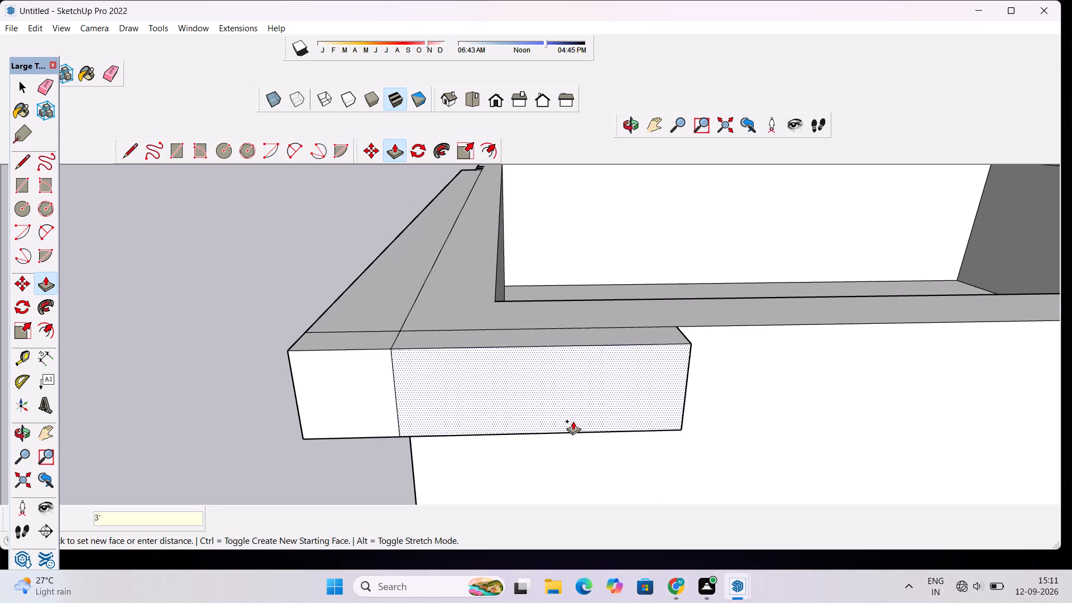
Examine the front facade and the wrapped parapet band from the front, the corner and below.
key("space")
left_click(636, 130)
left_click_drag(427, 262, 726, 193)
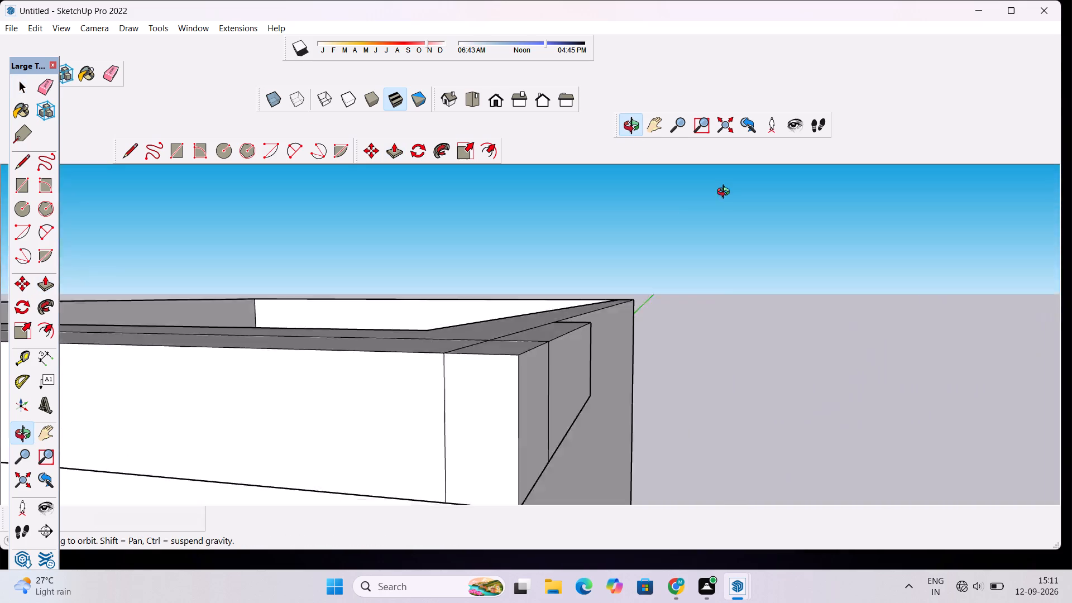
left_click_drag(726, 193, 738, 188)
scroll(739, 186, "down", 17)
left_click_drag(727, 241, 728, 277)
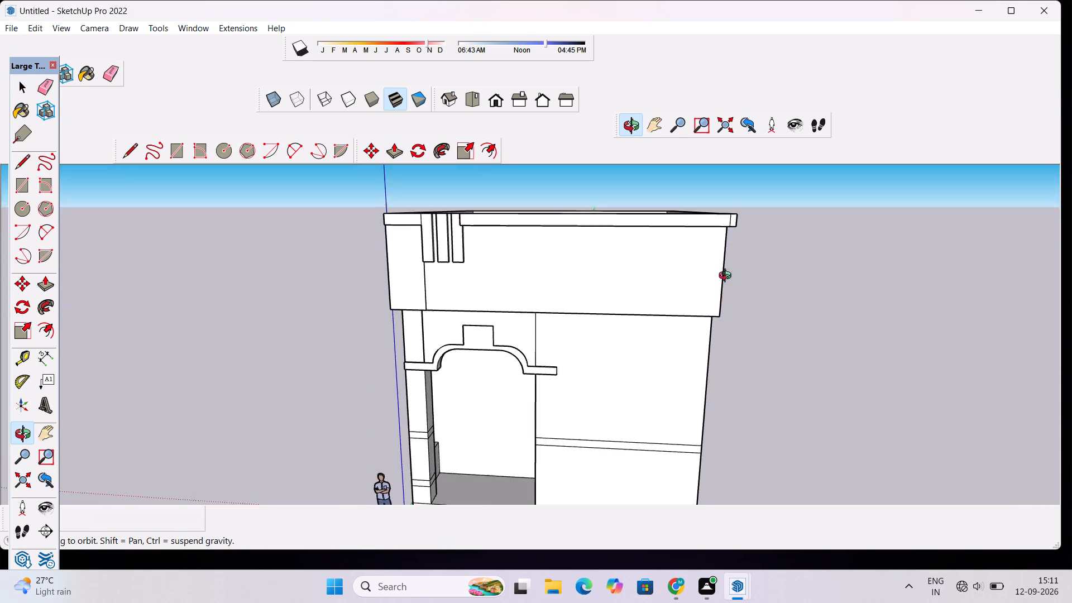
left_click_drag(728, 277, 745, 242)
scroll(654, 296, "down", 5)
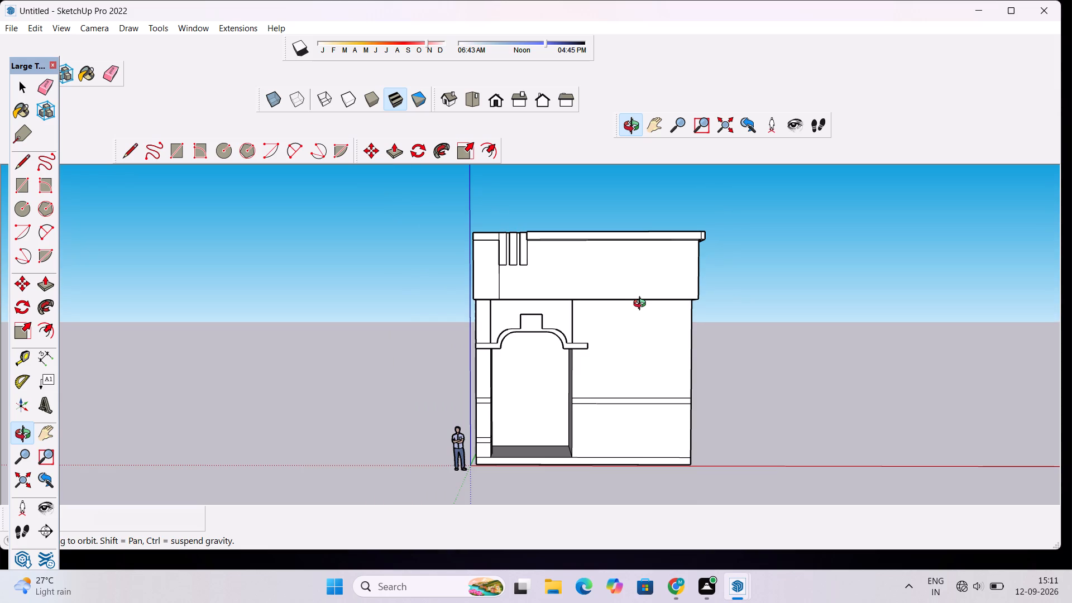
scroll(595, 288, "down", 3)
left_click_drag(595, 289, 595, 317)
scroll(611, 270, "up", 5)
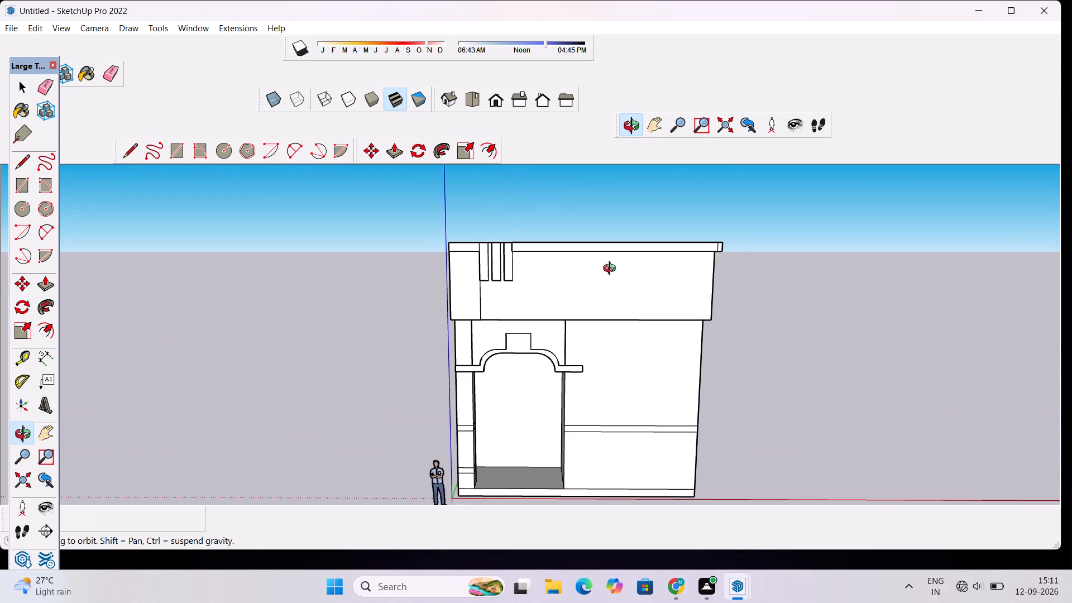
left_click_drag(612, 270, 582, 291)
scroll(594, 298, "up", 9, "shift")
left_click_drag(608, 289, 583, 277, "shift")
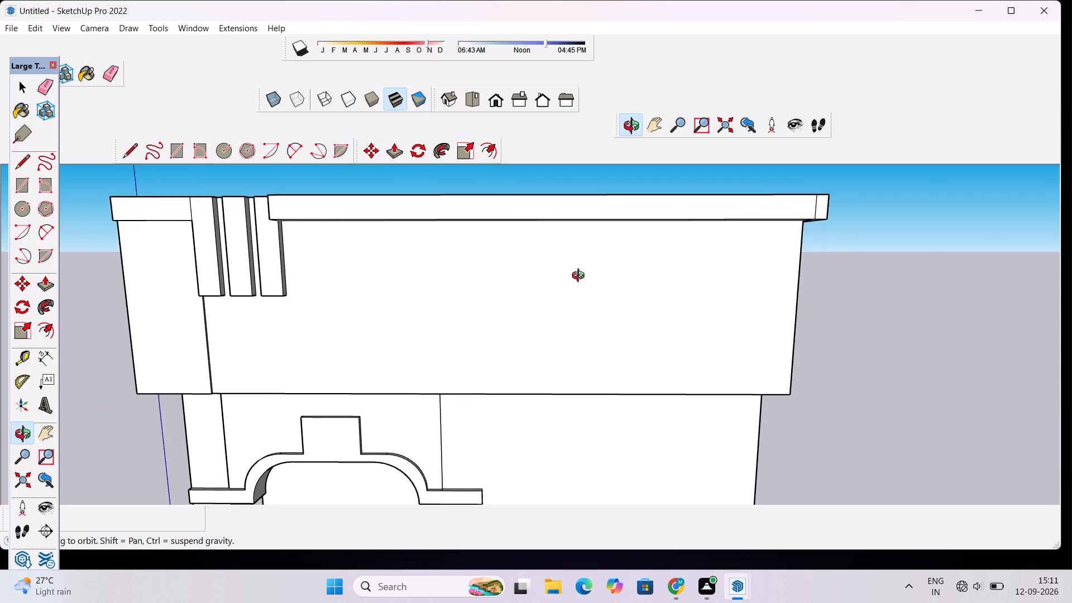
scroll(581, 277, "down", 3)
left_click_drag(582, 277, 591, 231)
scroll(591, 233, "up", 3)
left_click_drag(577, 247, 578, 222)
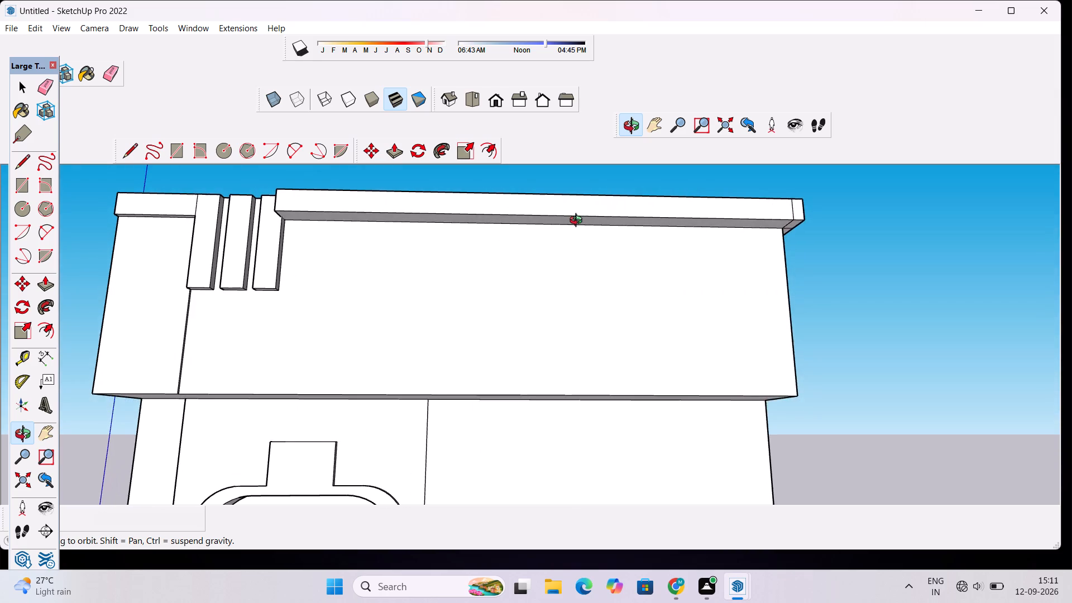
left_click_drag(578, 222, 582, 246)
scroll(582, 246, "up", 1)
left_click_drag(595, 215, 616, 185)
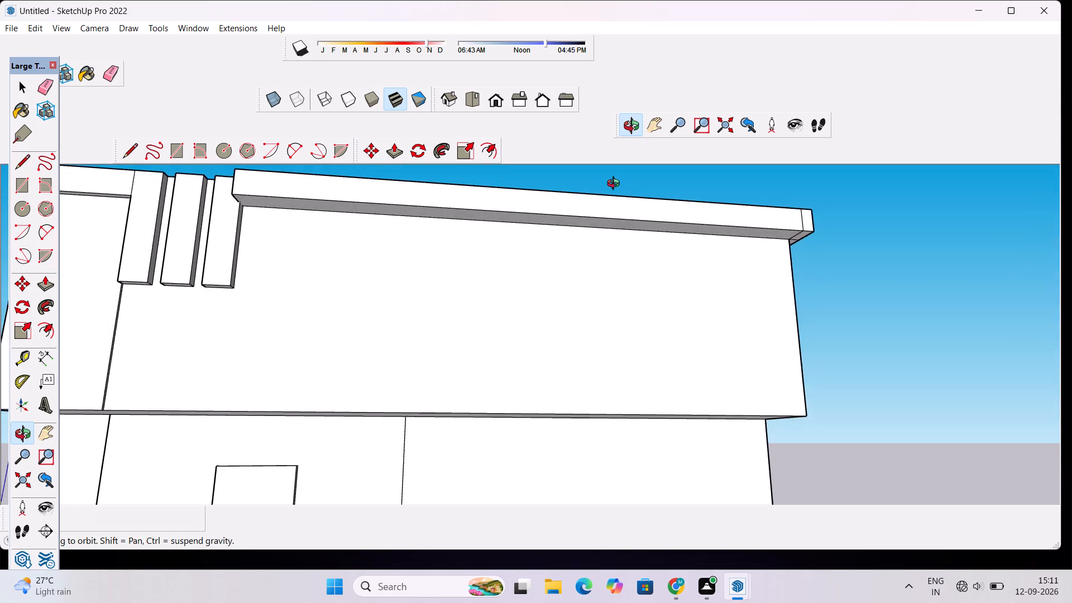
left_click_drag(616, 185, 616, 184)
left_click_drag(616, 186, 615, 217)
scroll(596, 241, "down", 3)
left_click_drag(591, 246, 554, 286, "shift")
left_click_drag(528, 308, 525, 310)
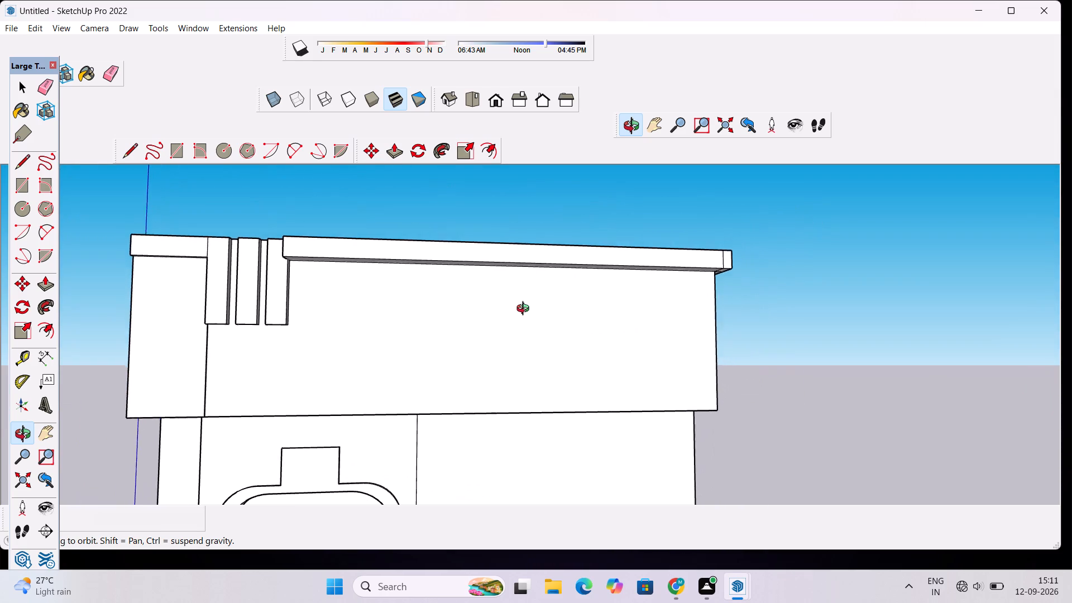
left_click_drag(525, 310, 510, 318)
scroll(493, 324, "up", 3)
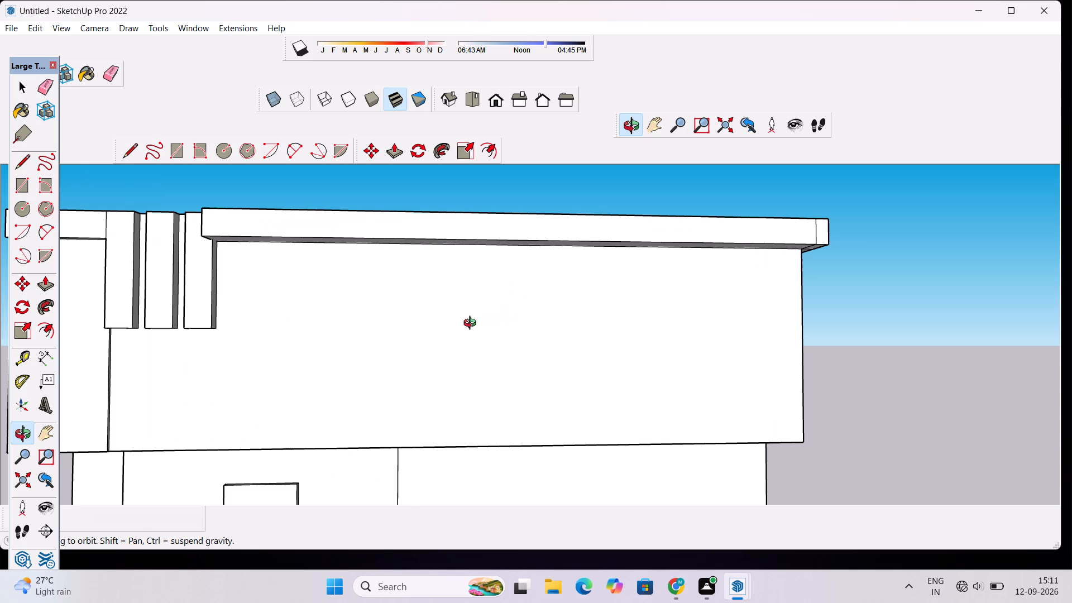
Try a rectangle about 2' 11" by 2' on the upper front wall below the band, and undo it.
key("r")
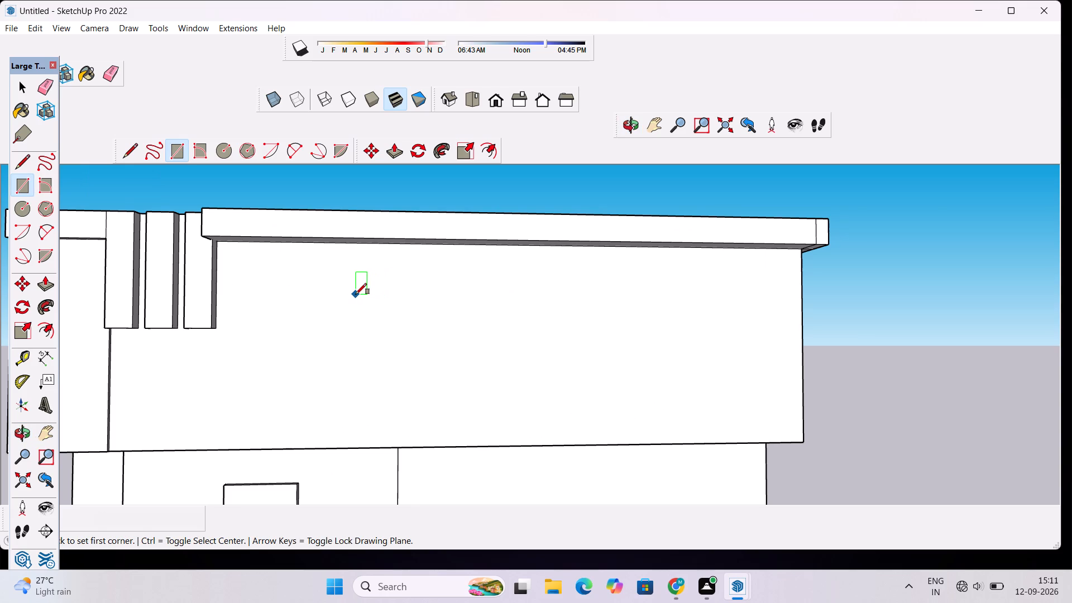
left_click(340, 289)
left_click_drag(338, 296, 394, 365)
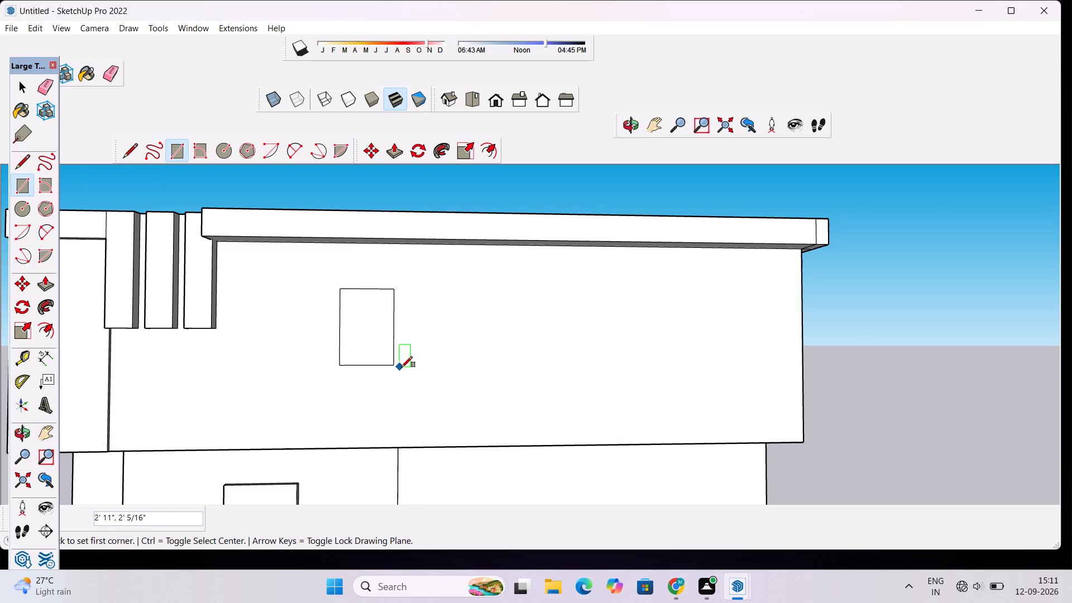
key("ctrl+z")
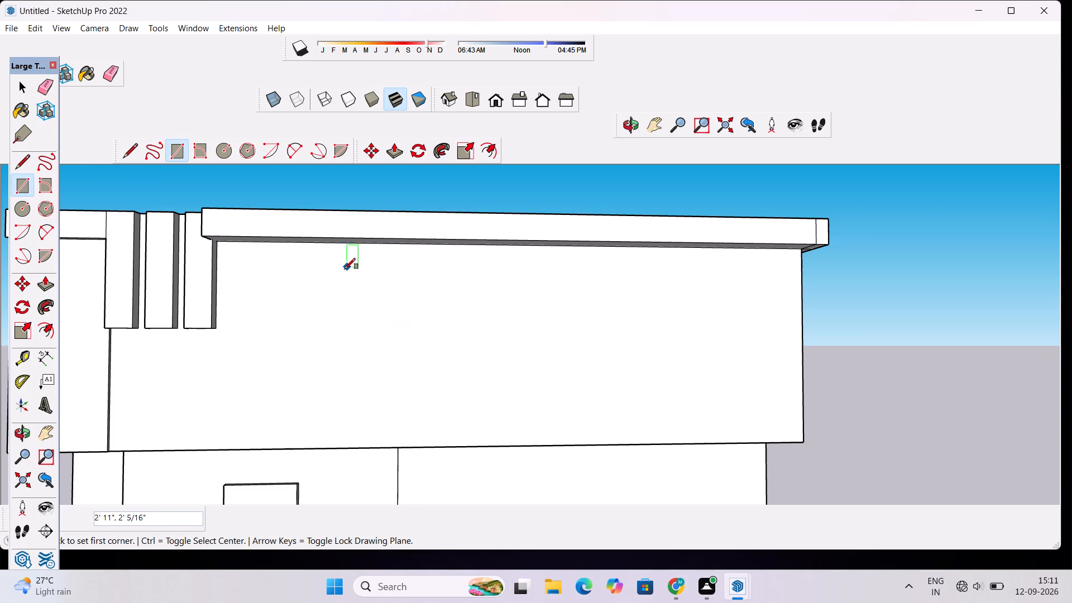
Draw a rectangle about 3' 10 1/2" by 3' 1 1/4" on the upper front wall, below the band and beside the strips.
left_click(320, 280)
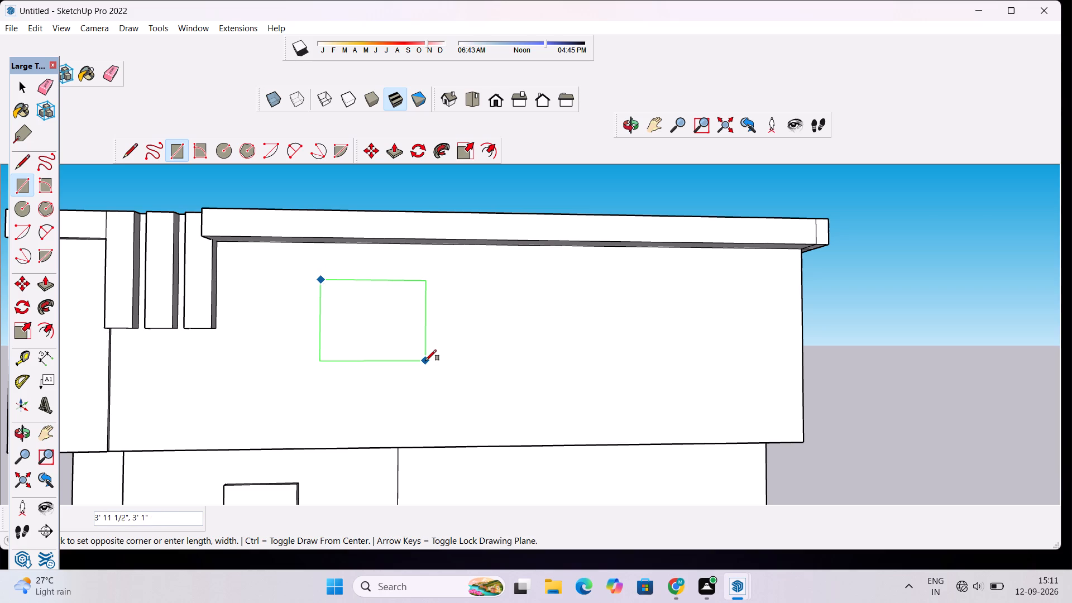
left_click(423, 361)
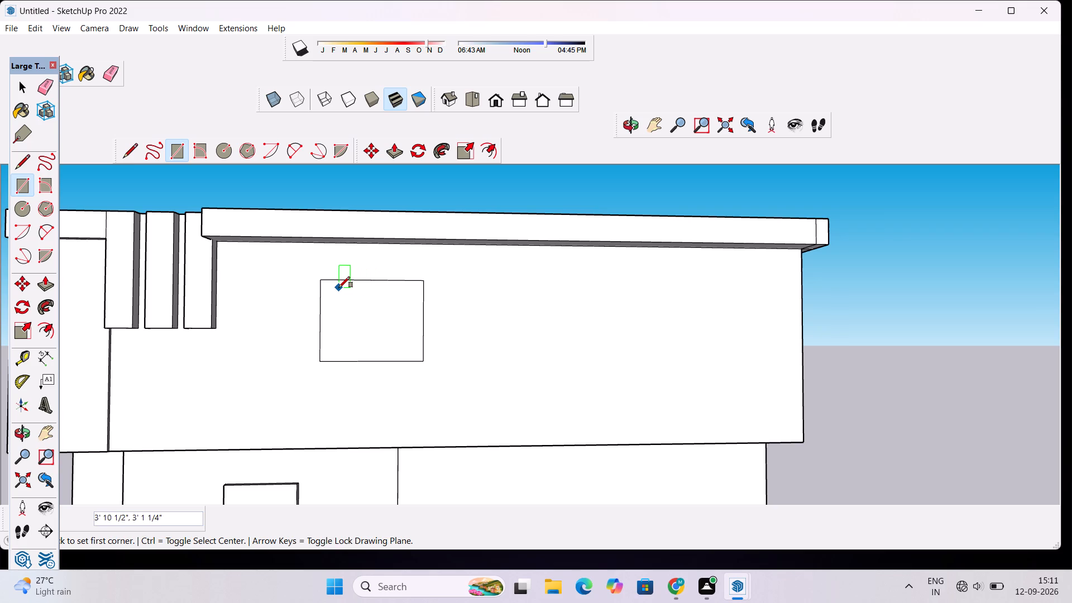
Offset the new wall rectangle inward by about 5 1/2" to form an outer frame.
scroll(339, 288, "up", 1)
key("space")
type("of")
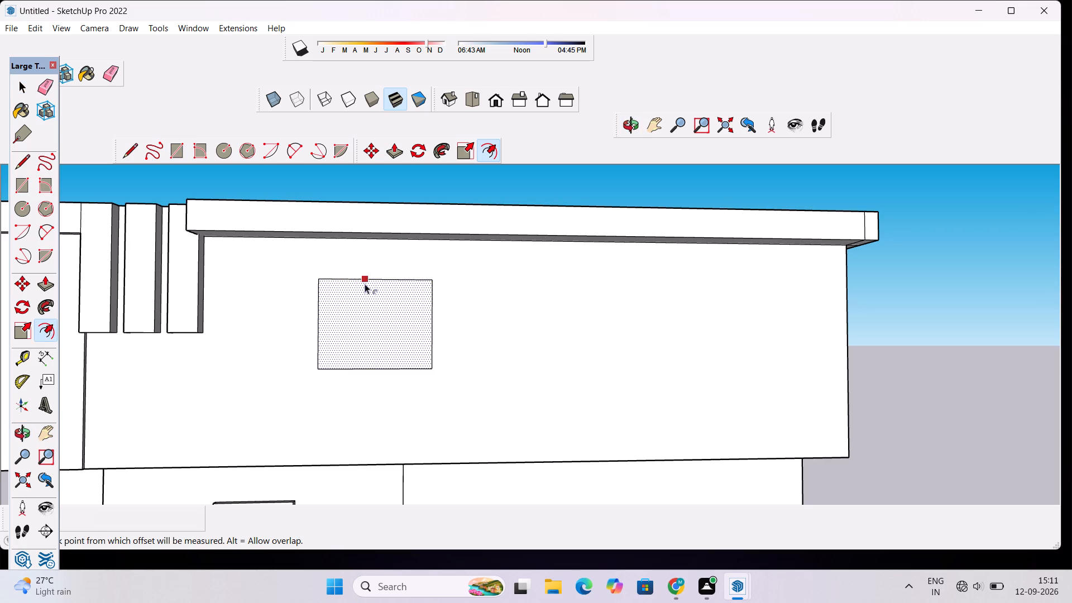
left_click(365, 281)
left_click(363, 280)
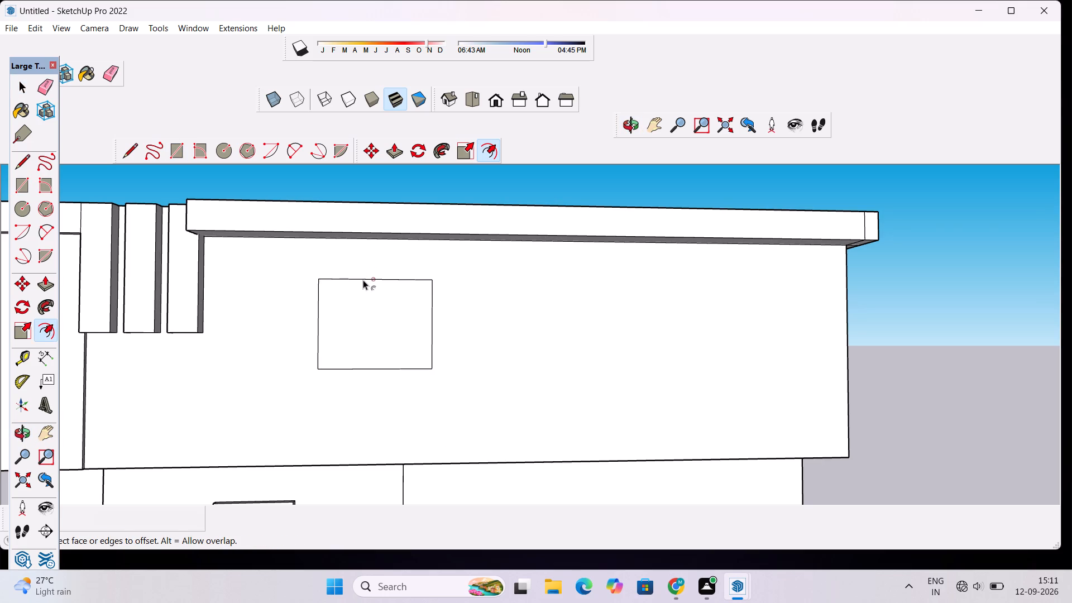
left_click(364, 286)
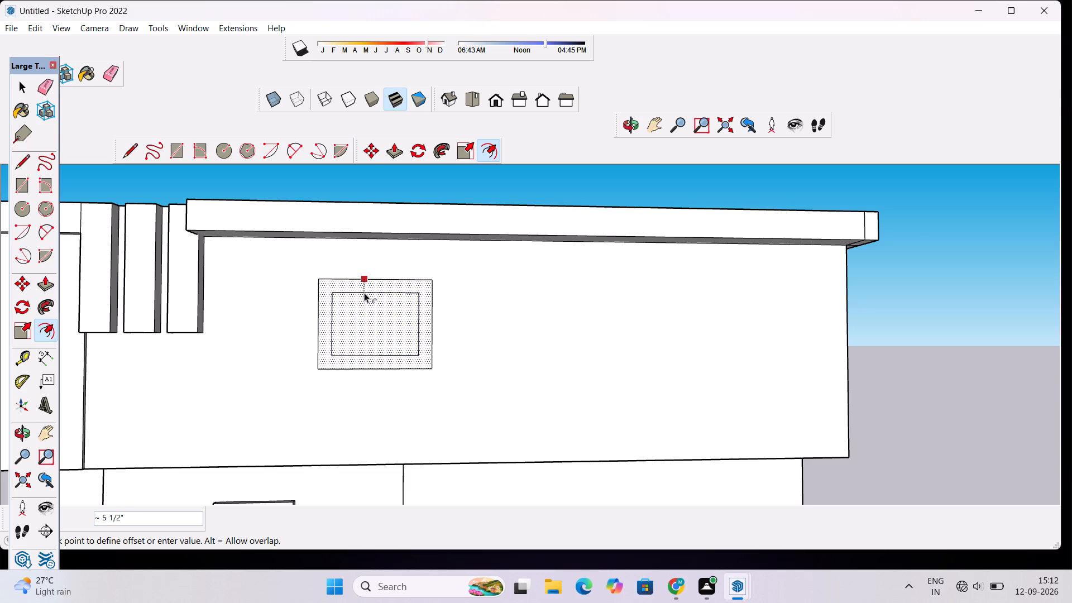
left_click(364, 293)
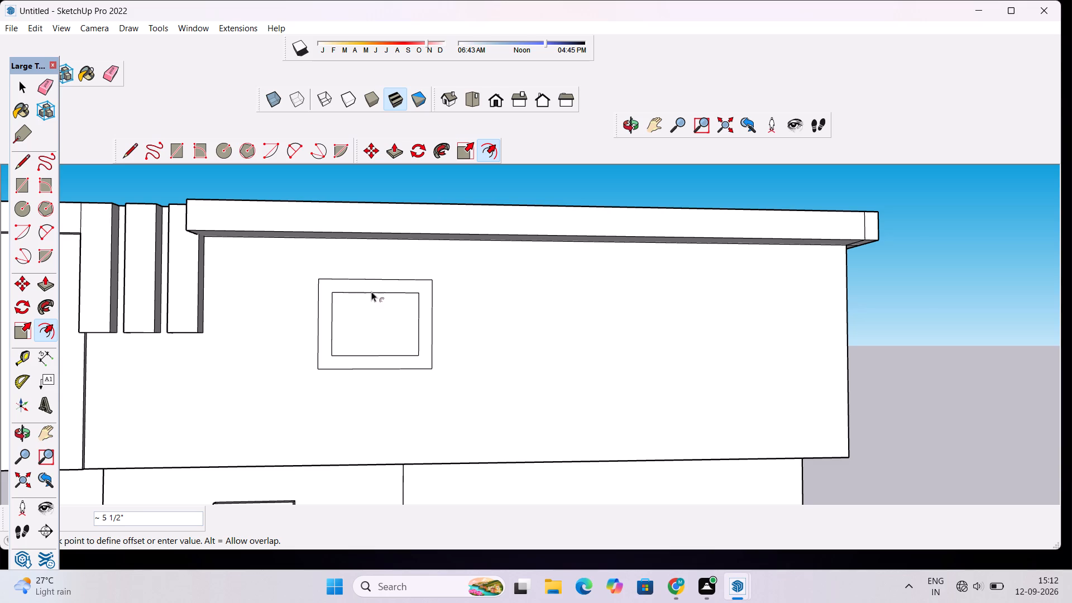
Offset the inner rectangle inward by about 3 7/8" to form a second, smaller frame.
left_click(371, 292)
left_click(372, 303)
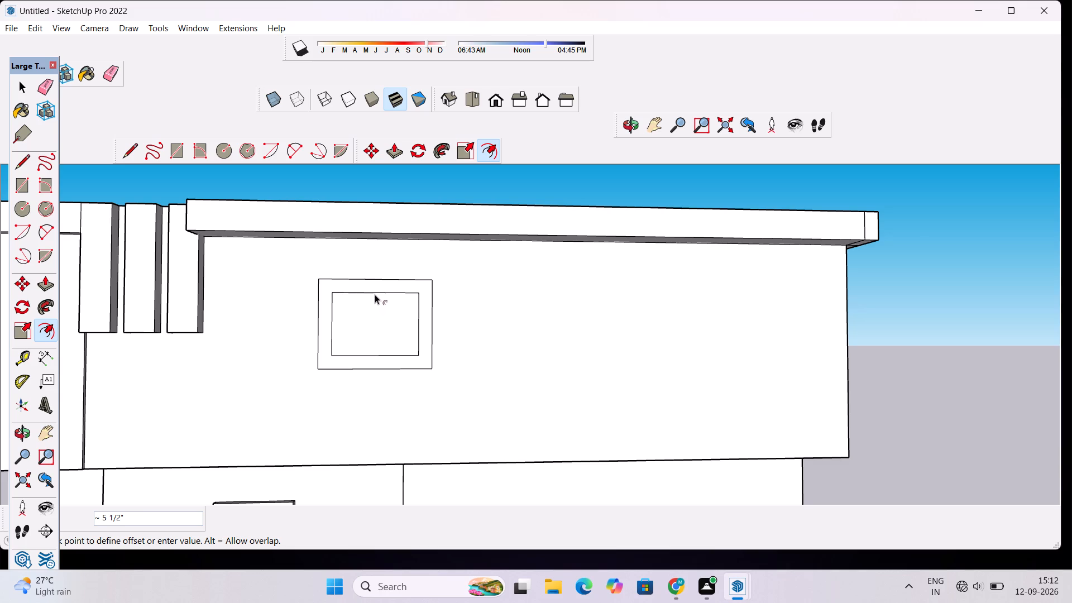
left_click(385, 295)
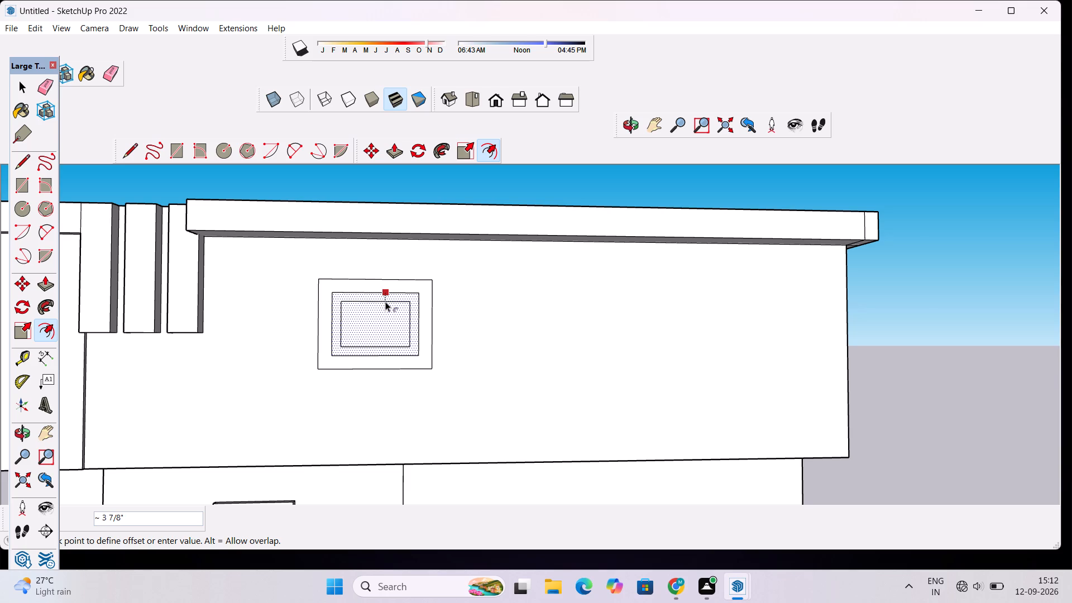
left_click(385, 301)
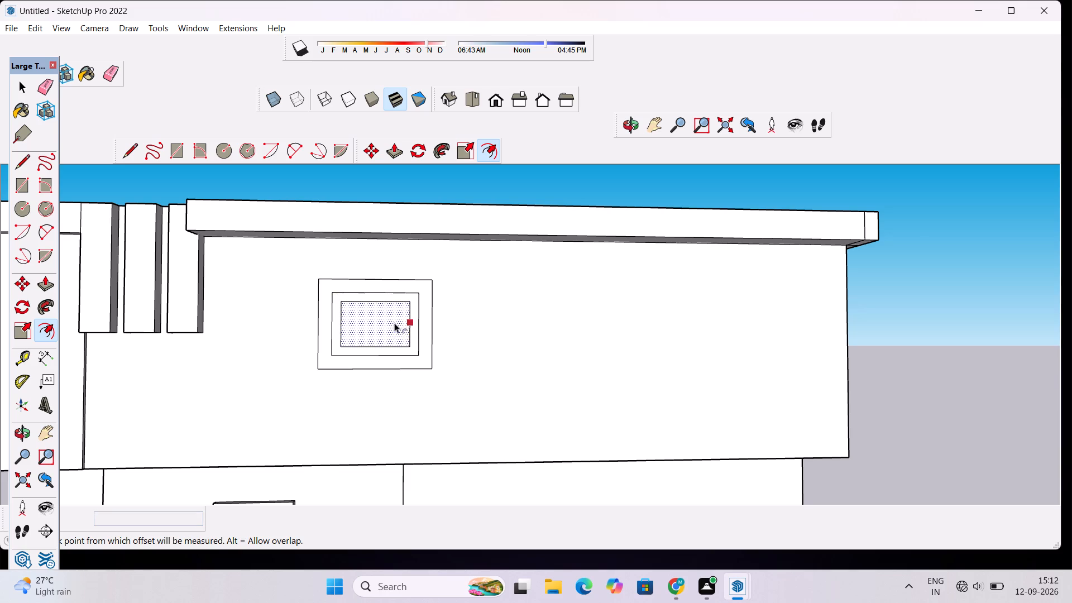
key("space")
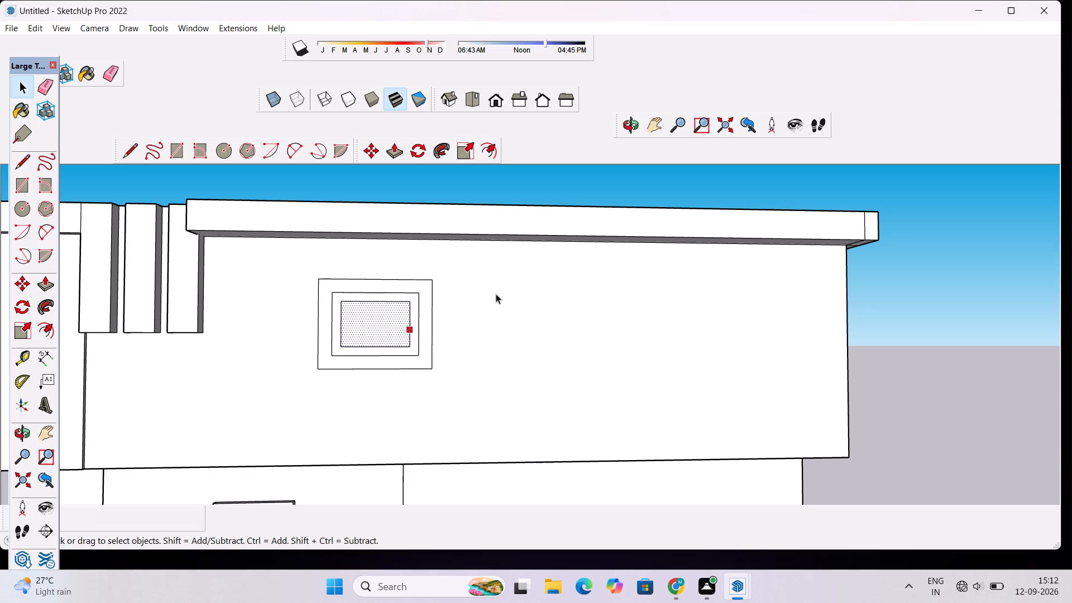
Push/Pull the outer frame face 2" outward from the upper front wall.
scroll(424, 303, "up", 2)
left_click(421, 286)
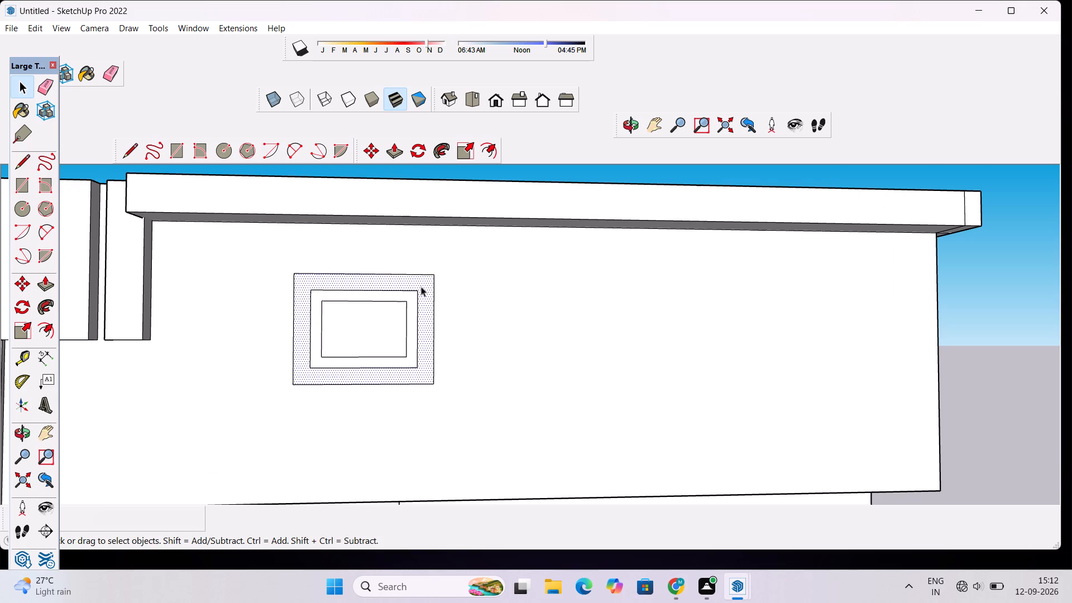
key("p")
left_click(421, 286)
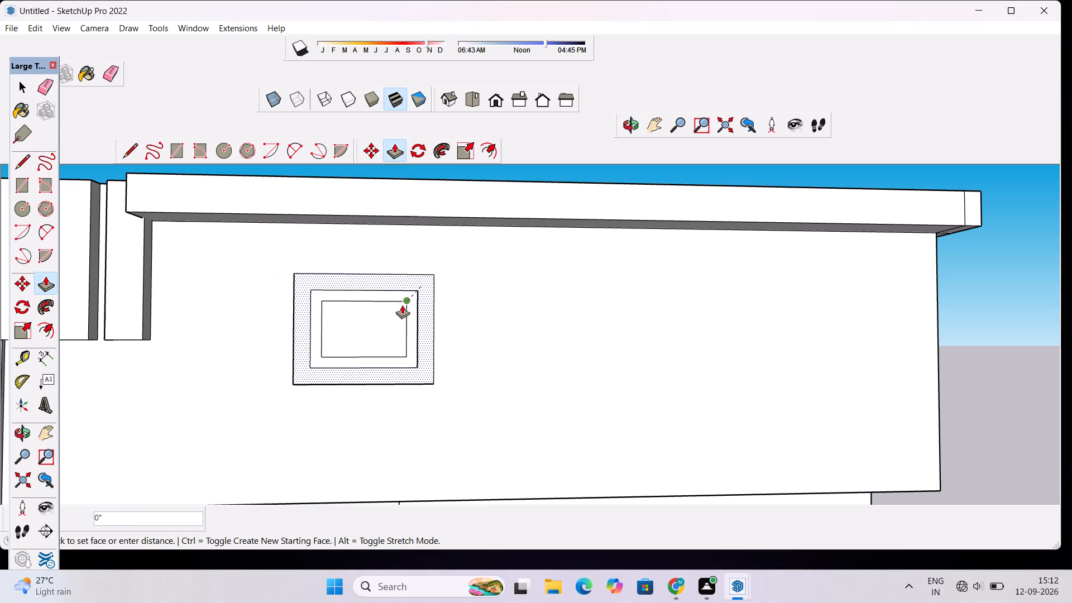
type("2\"")
key("Return")
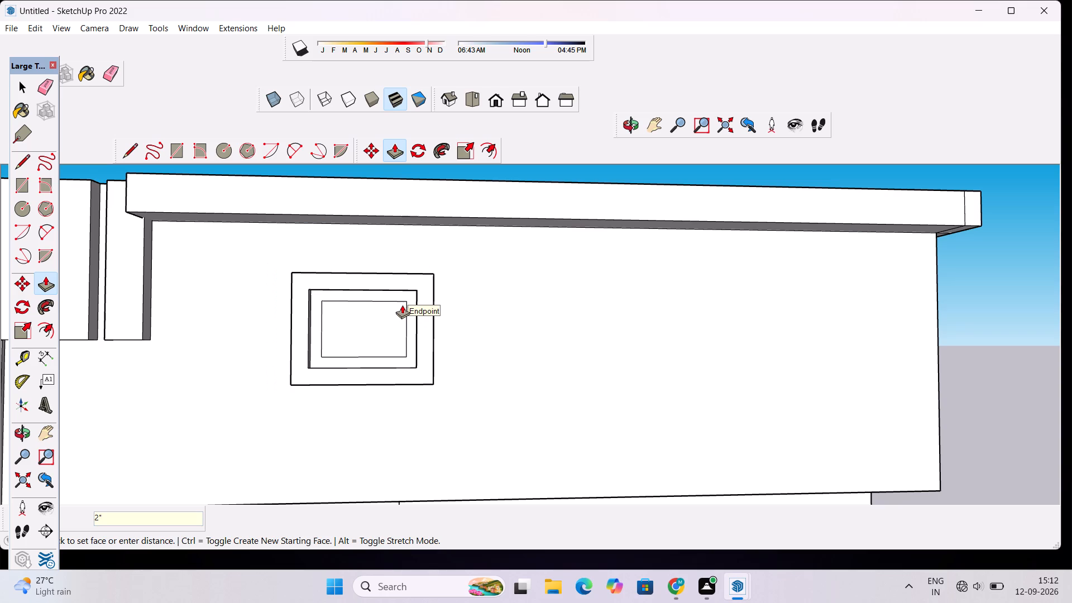
Push/Pull the inner frame face of the small wall panel 1" outward, leaving its central rectangle recessed.
scroll(402, 305, "down", 1)
left_click(634, 126)
left_click_drag(506, 238, 429, 344)
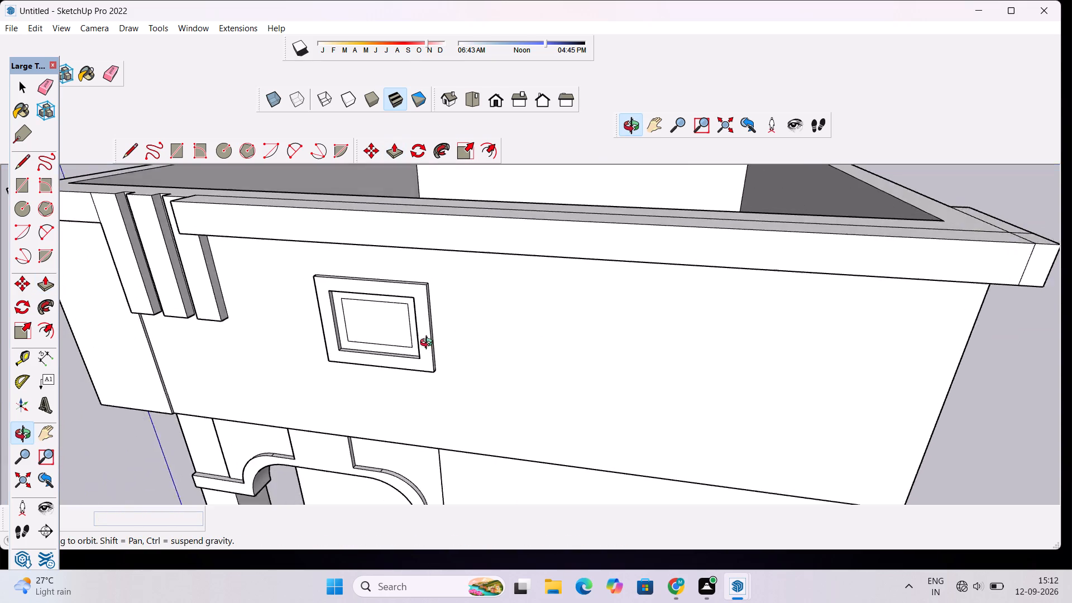
left_click_drag(429, 344, 422, 344)
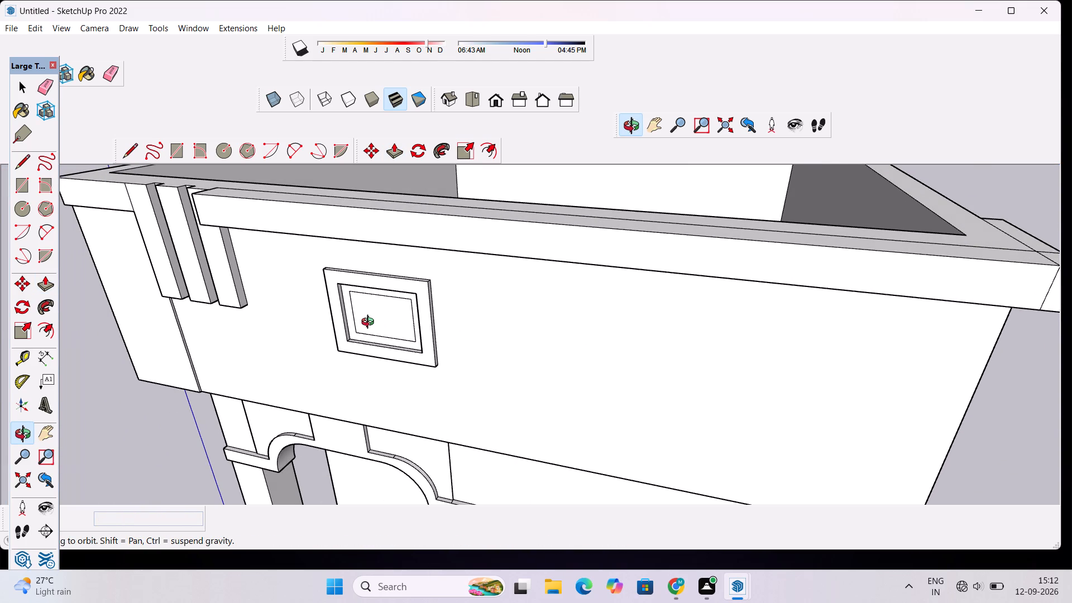
scroll(370, 323, "up", 8)
key("space")
left_click(334, 309)
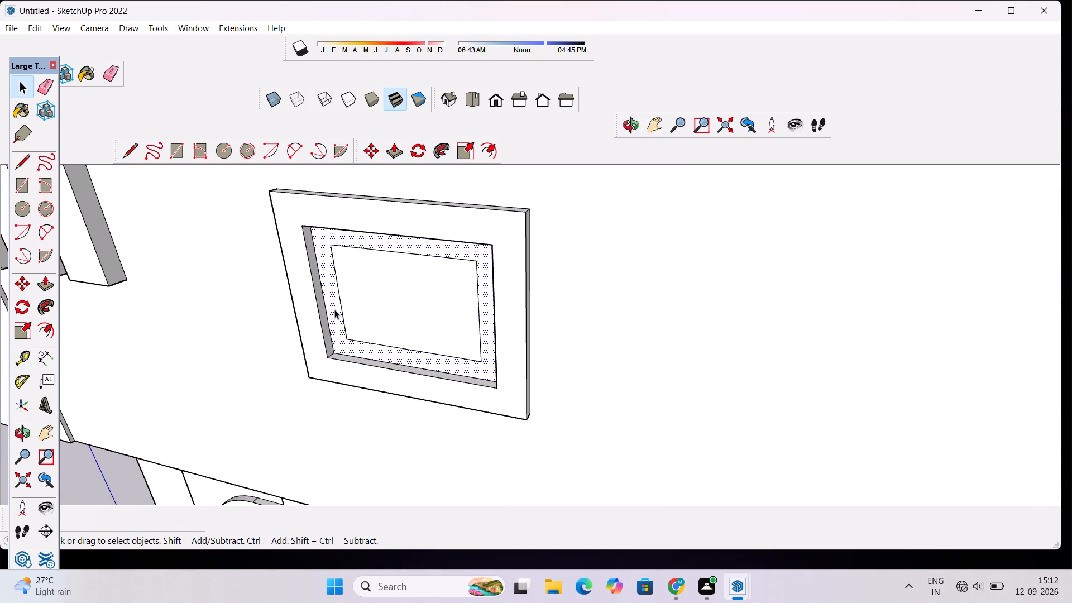
key("p")
left_click(334, 309)
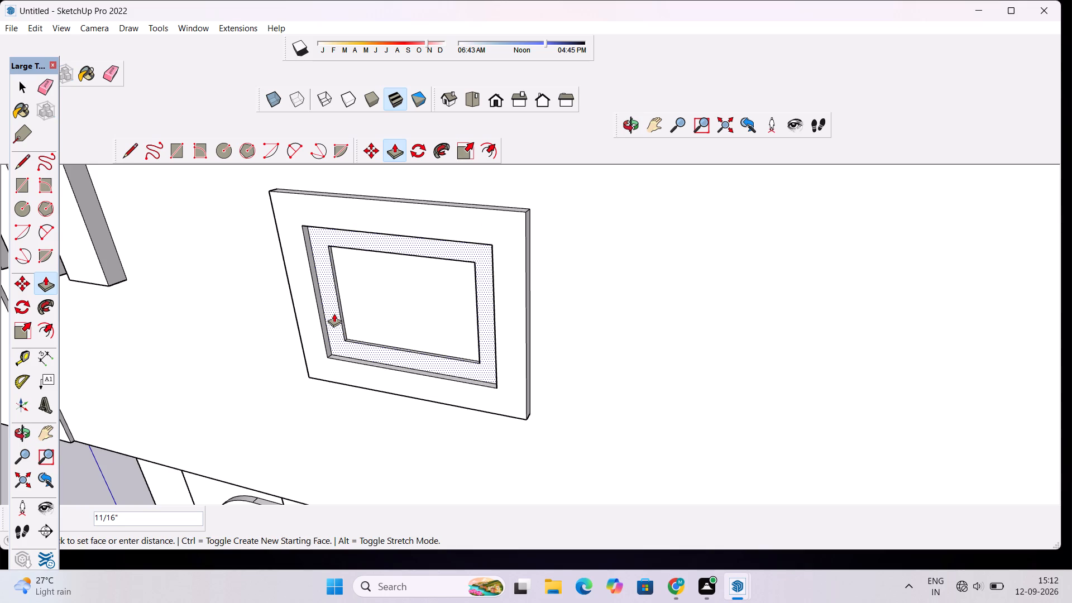
type("1\"")
key("Return")
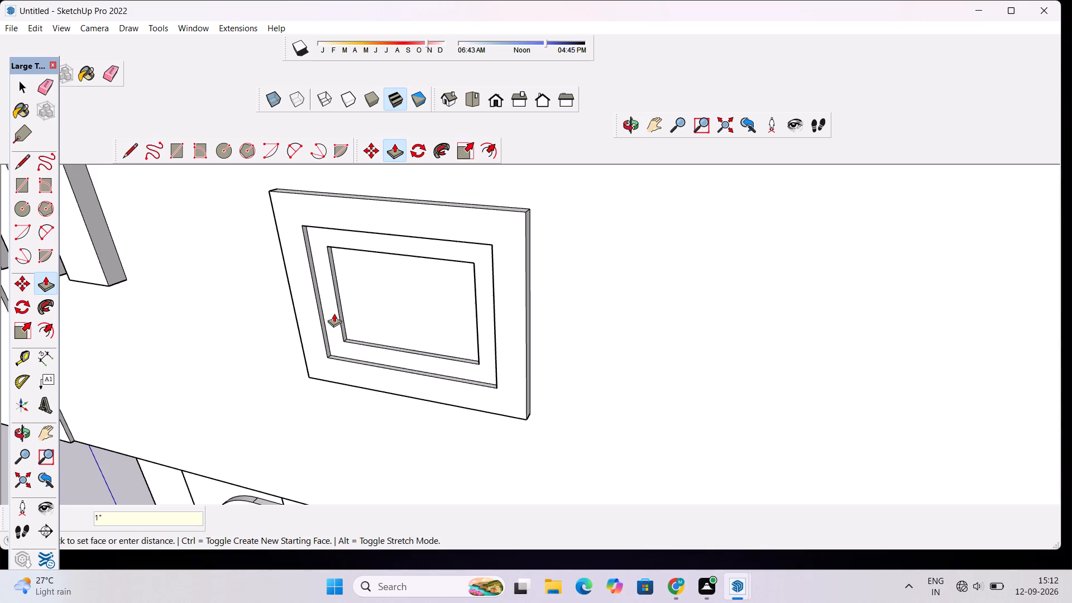
Draw a larger rectangle about 6' 6 1/2" by 4' 9" on the upper front wall, between the small framed panel and the far corner.
scroll(333, 322, "down", 5)
left_click(635, 132)
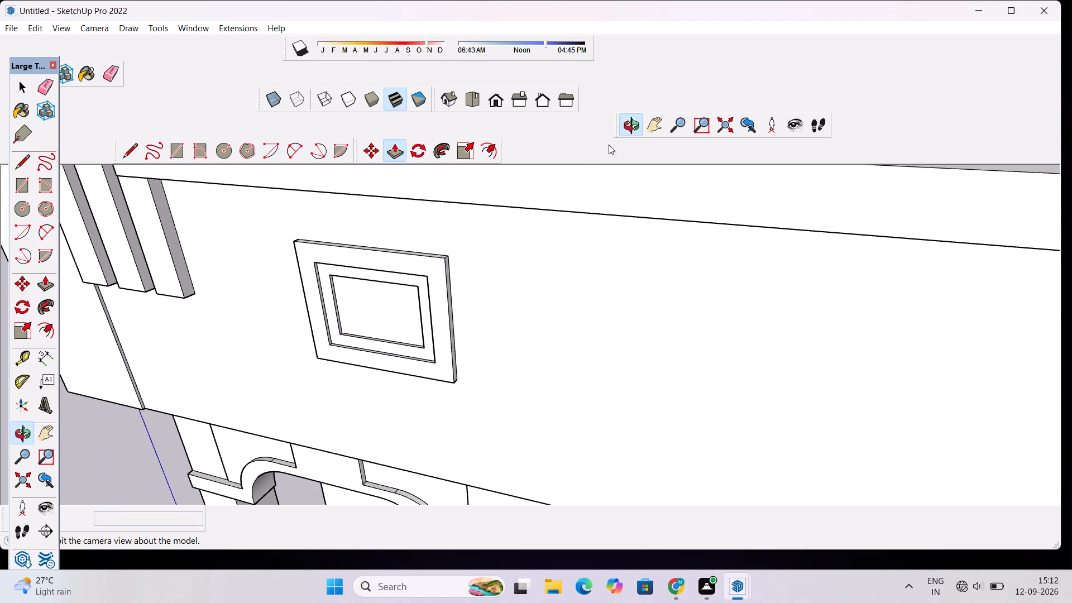
left_click_drag(468, 233, 504, 207)
scroll(487, 222, "down", 5)
left_click_drag(315, 280, 321, 279)
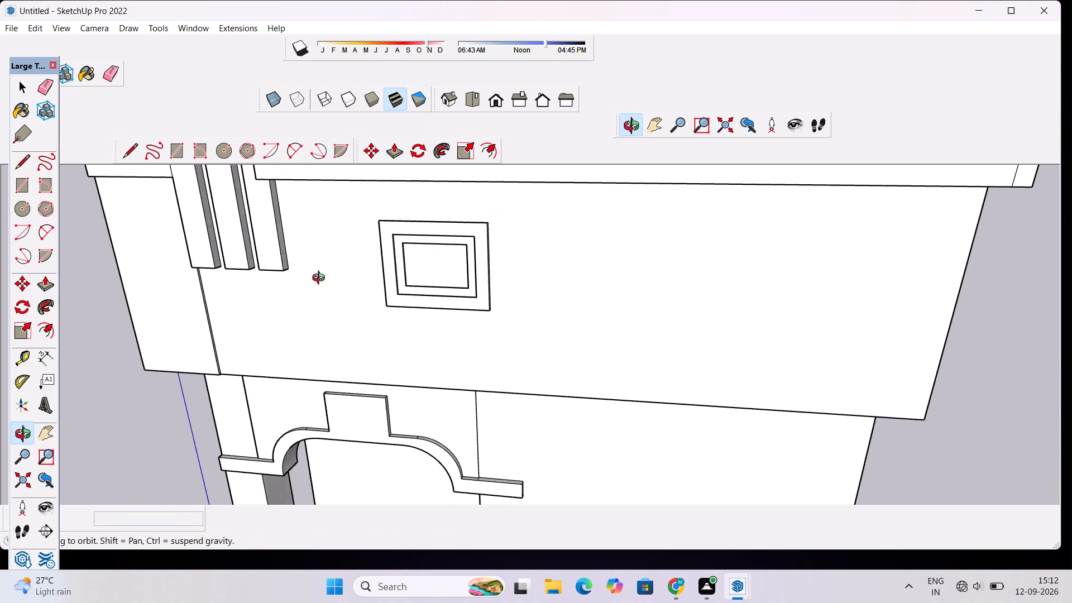
left_click_drag(321, 279, 338, 271)
scroll(341, 270, "down", 5)
left_click_drag(518, 274, 422, 277, "shift")
scroll(422, 277, "up", 4, "shift")
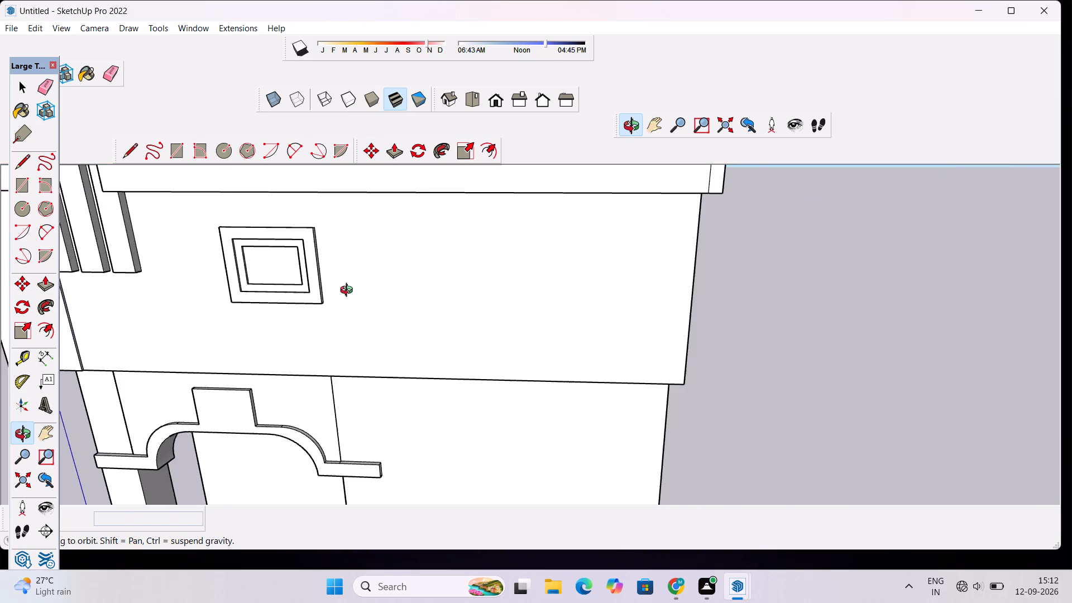
left_click_drag(348, 291, 380, 267)
scroll(381, 265, "down", 10)
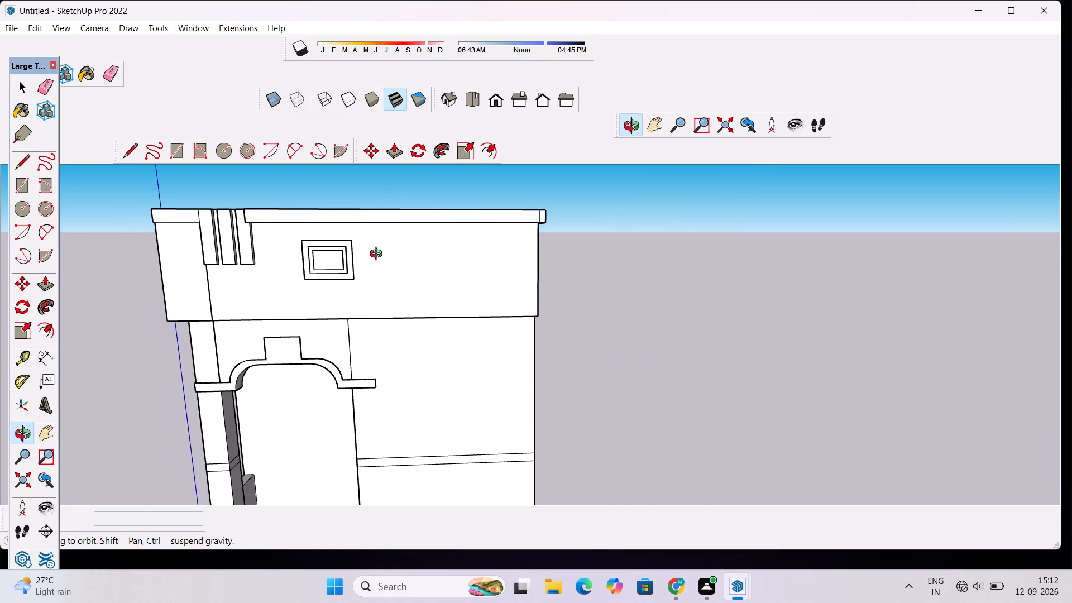
key("r")
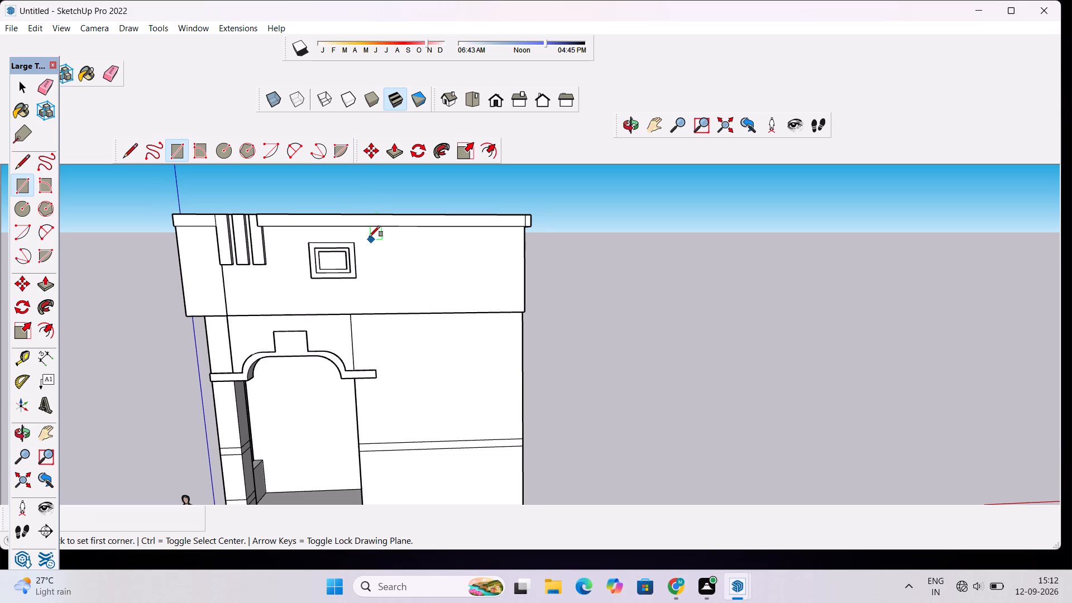
scroll(369, 235, "up", 8)
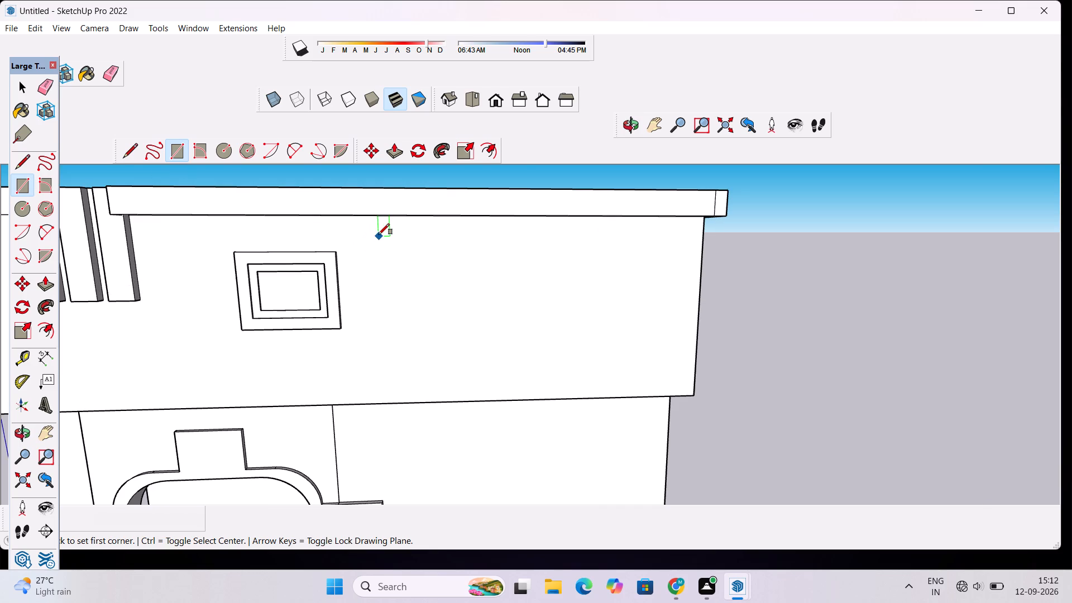
left_click(379, 234)
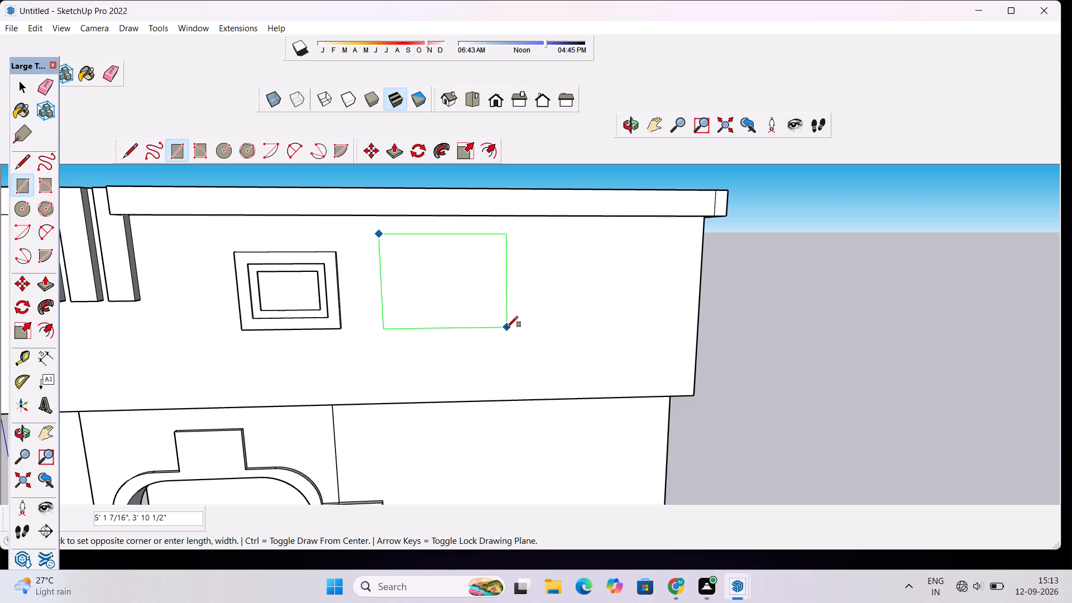
left_click(540, 347)
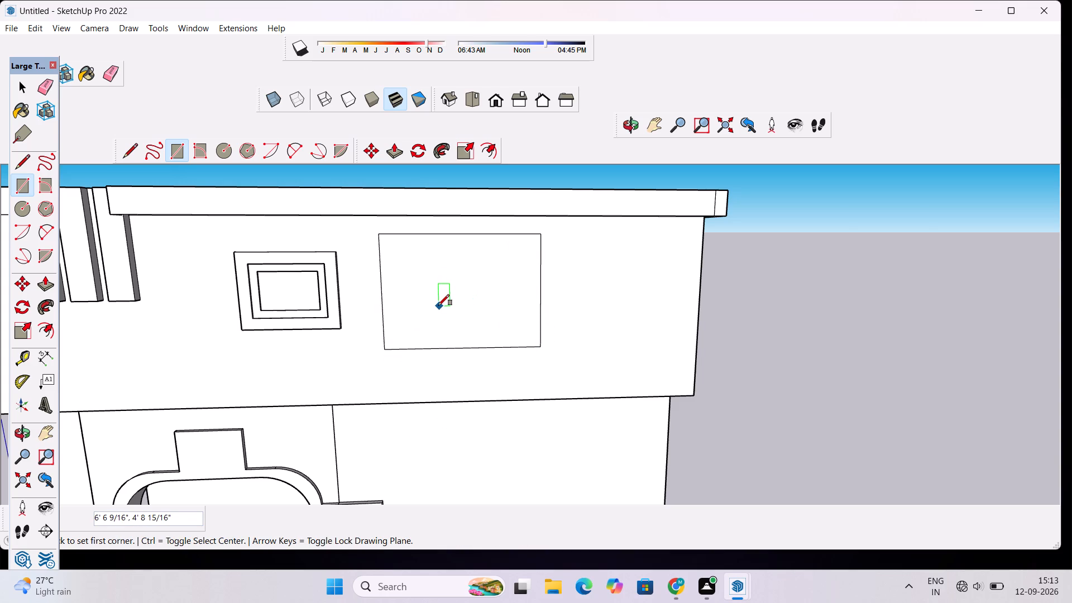
Offset the large wall rectangle inward to form its outer frame.
key("space")
key("o")
key("f")
left_click(442, 238)
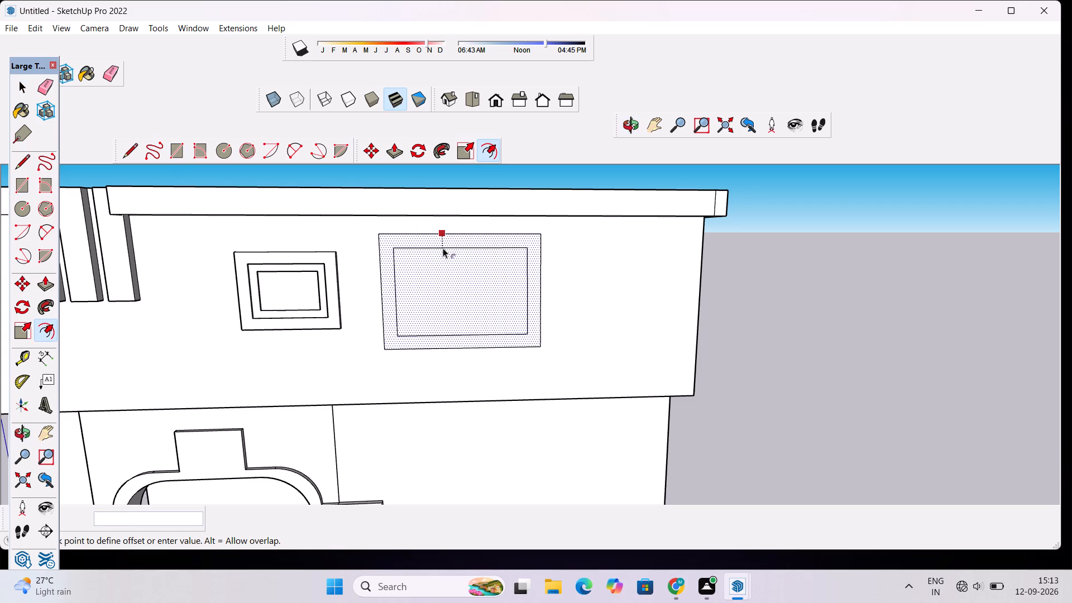
left_click(443, 248)
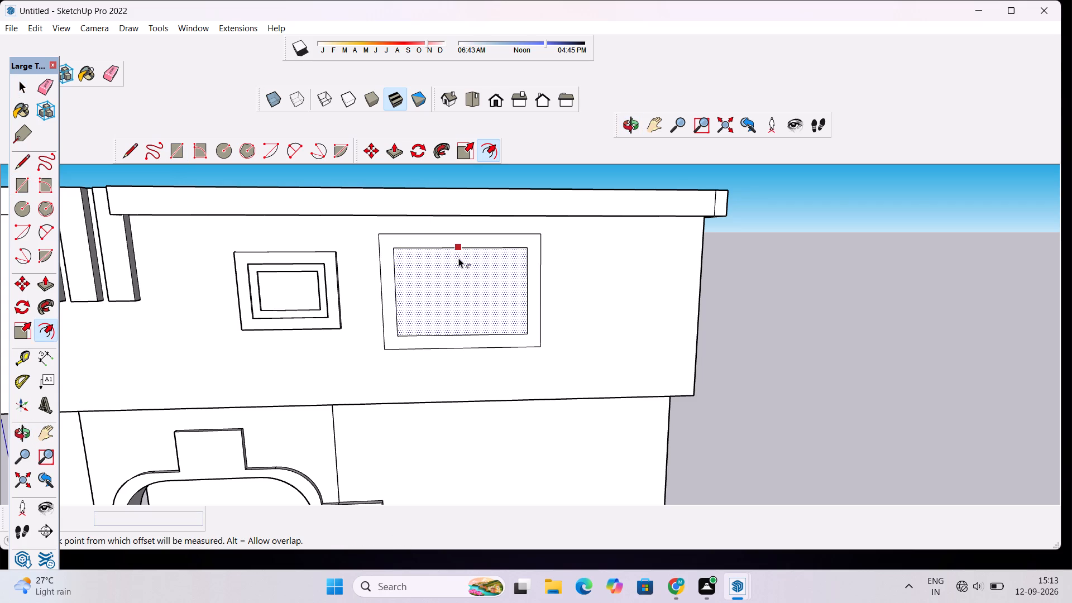
Offset the large panel's inner rectangle inward by about 8 7/16" to form a second frame.
left_click(458, 258)
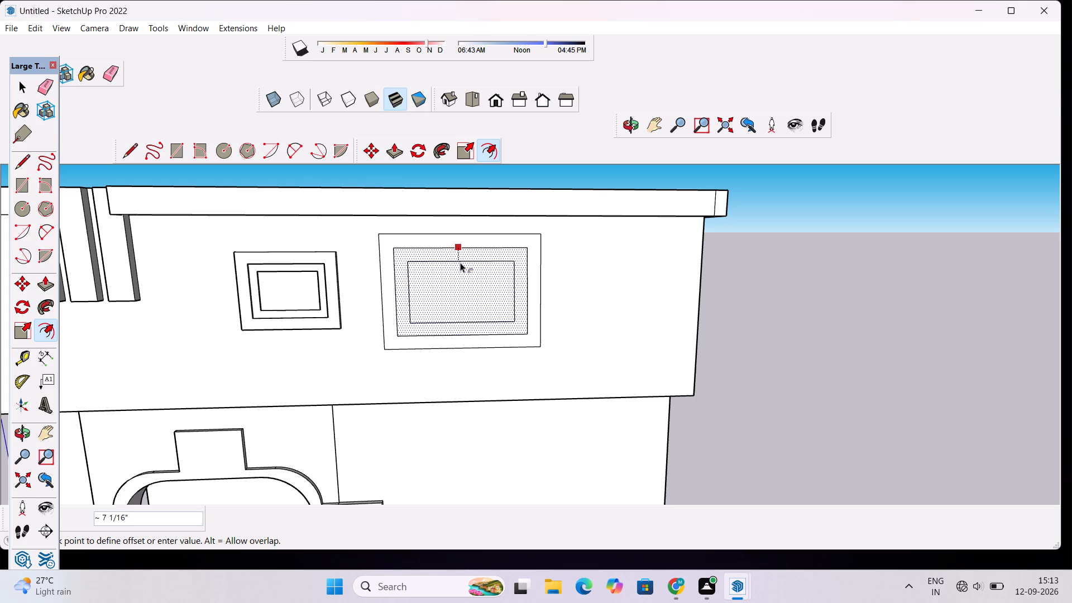
left_click(461, 265)
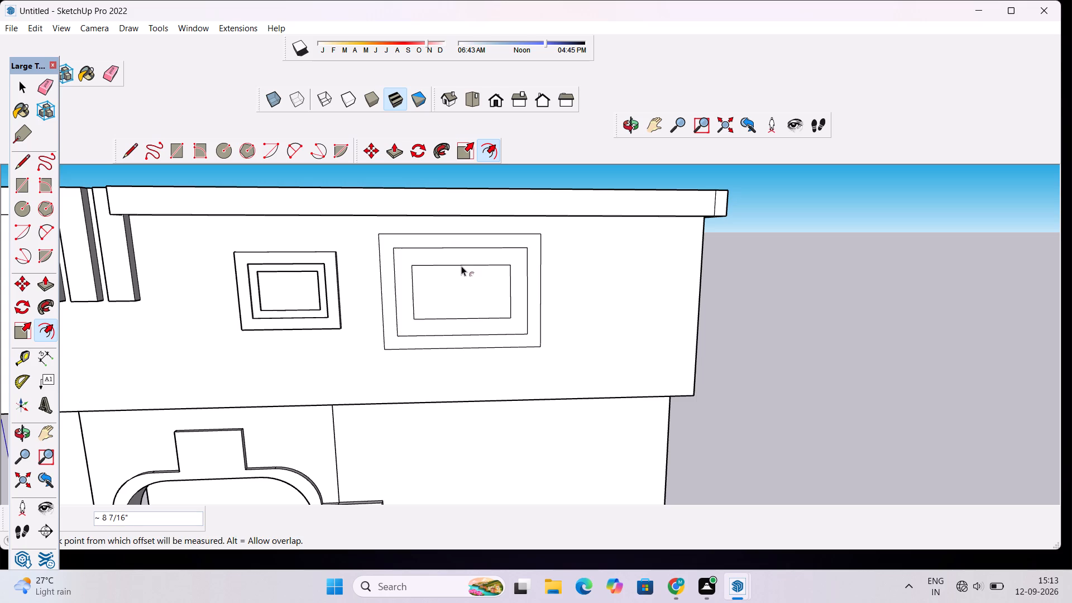
Push/Pull the large panel's outer frame 2" outward, level with the small panel's outer frame.
scroll(461, 266, "down", 9)
left_click(631, 130)
left_click_drag(587, 234, 571, 248)
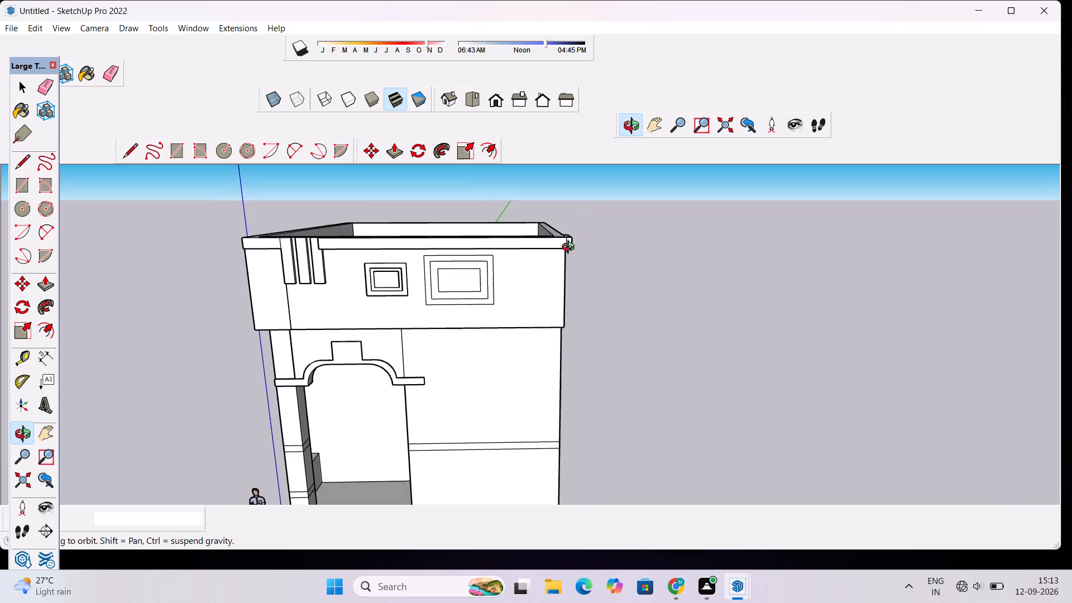
left_click_drag(571, 248, 542, 246)
scroll(517, 234, "down", 5)
left_click_drag(434, 312, 473, 286)
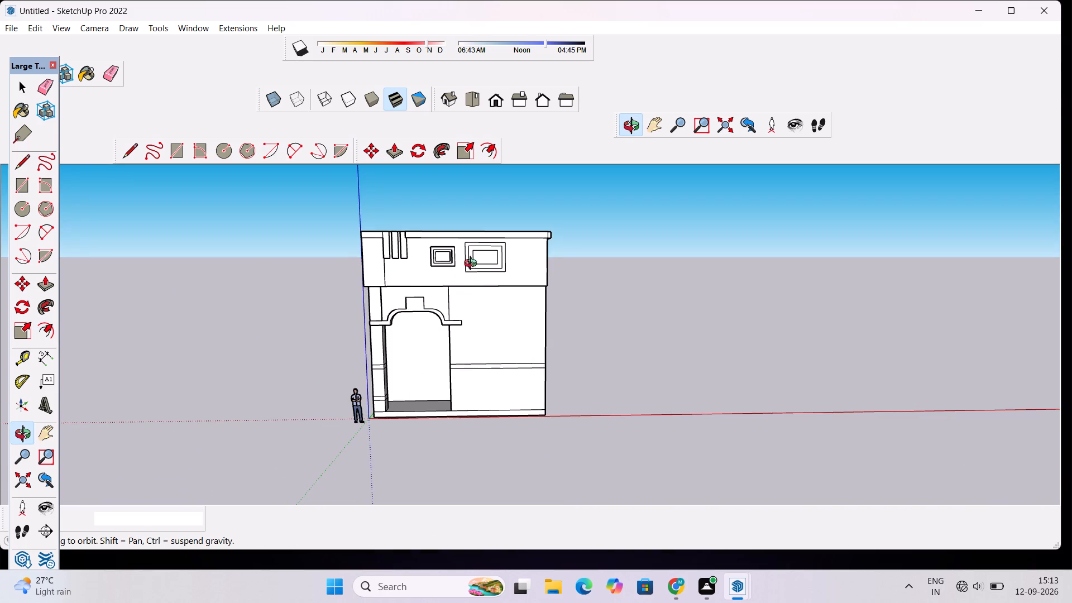
scroll(470, 255, "down", 2)
scroll(432, 279, "up", 4)
left_click_drag(447, 264, 452, 301)
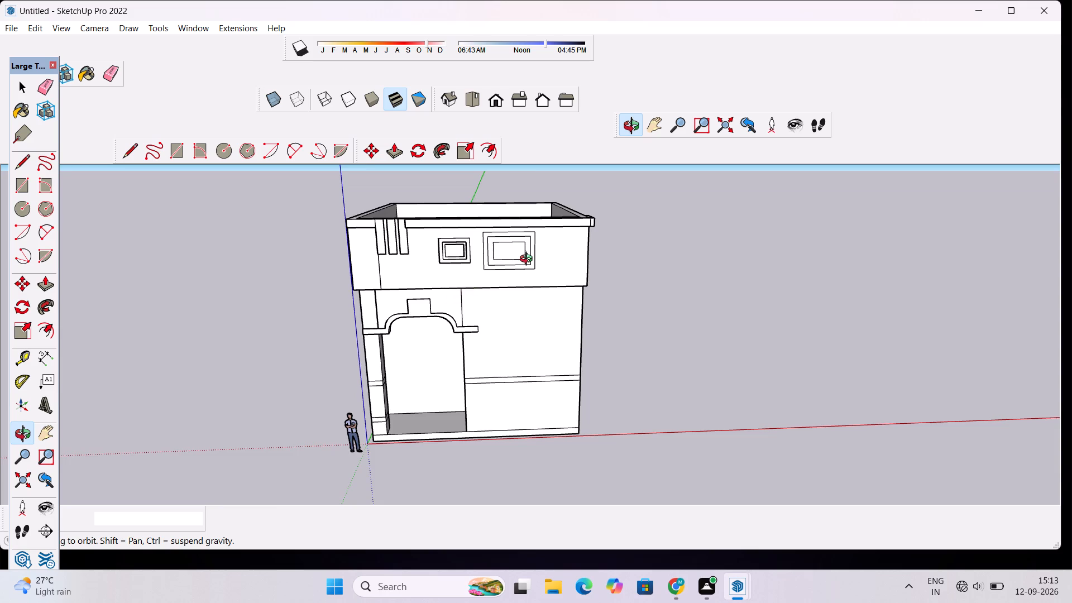
scroll(529, 260, "up", 3)
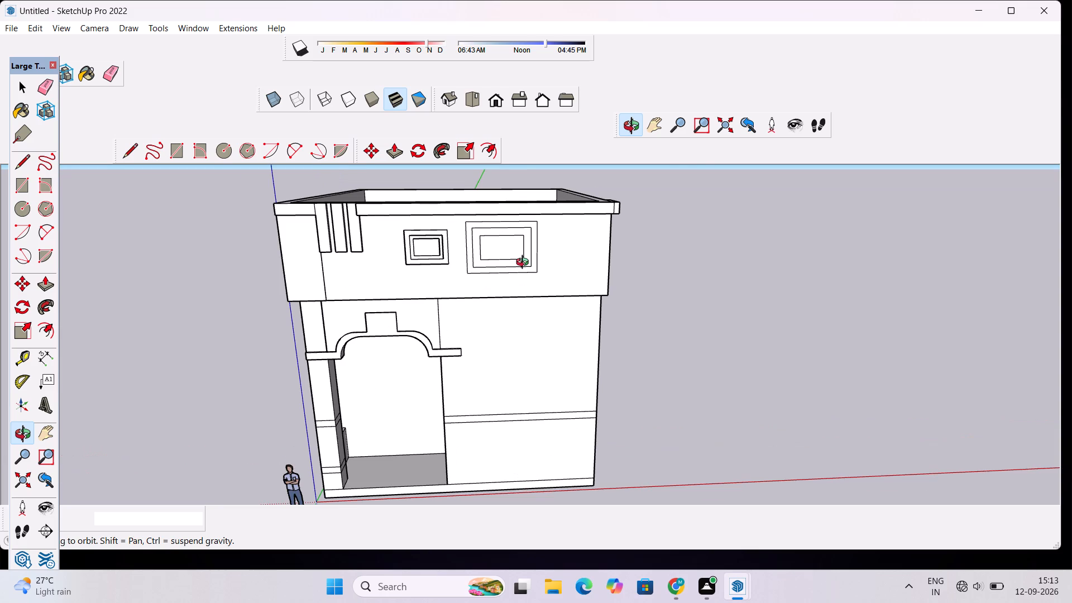
scroll(525, 264, "up", 6)
scroll(533, 258, "down", 4)
left_click_drag(529, 243, 520, 286, "shift")
scroll(519, 262, "up", 8, "shift")
key("p")
left_click(518, 241)
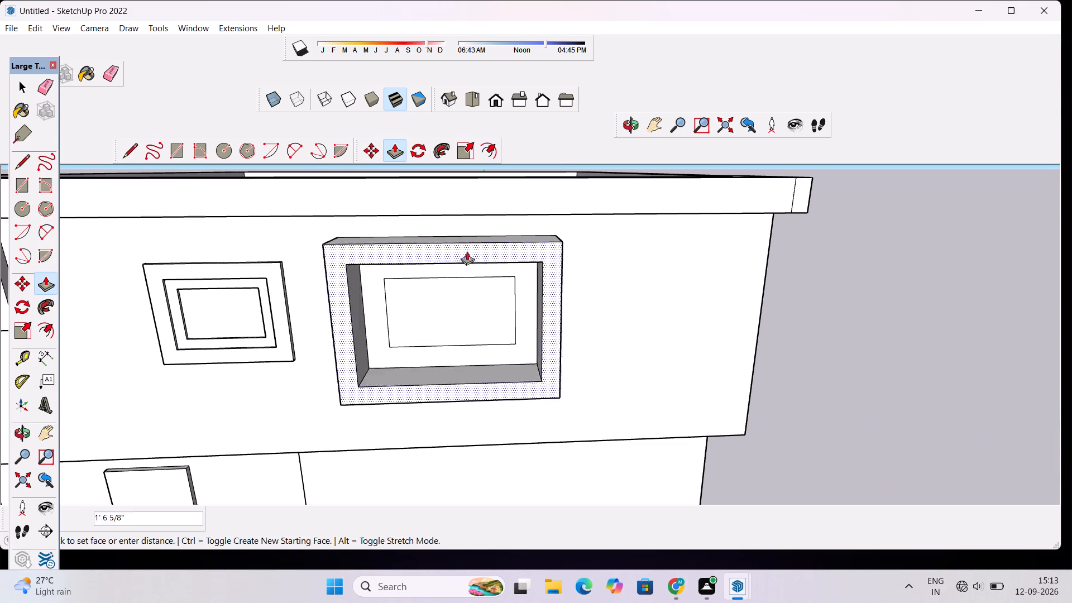
left_click(240, 268)
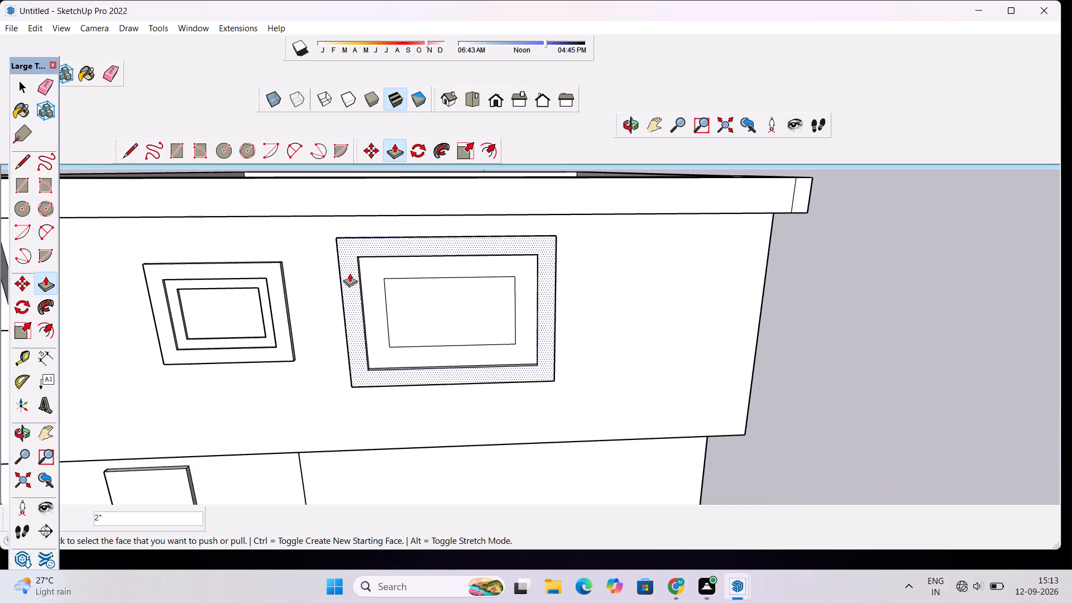
Push/Pull the large panel's inner frame 1" outward, level with the small panel's inner frame.
left_click(374, 270)
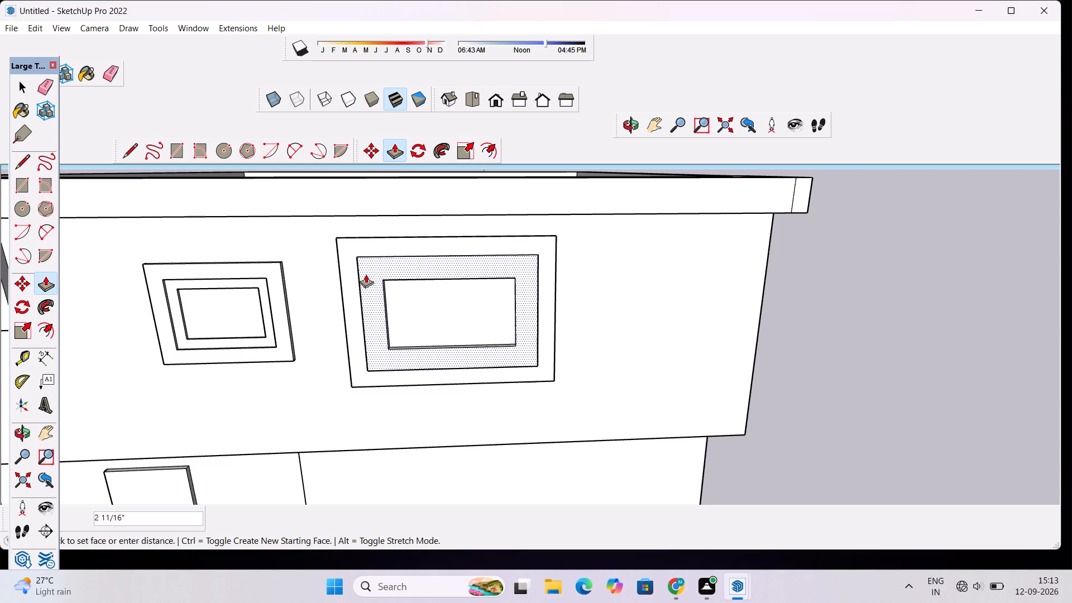
left_click(254, 288)
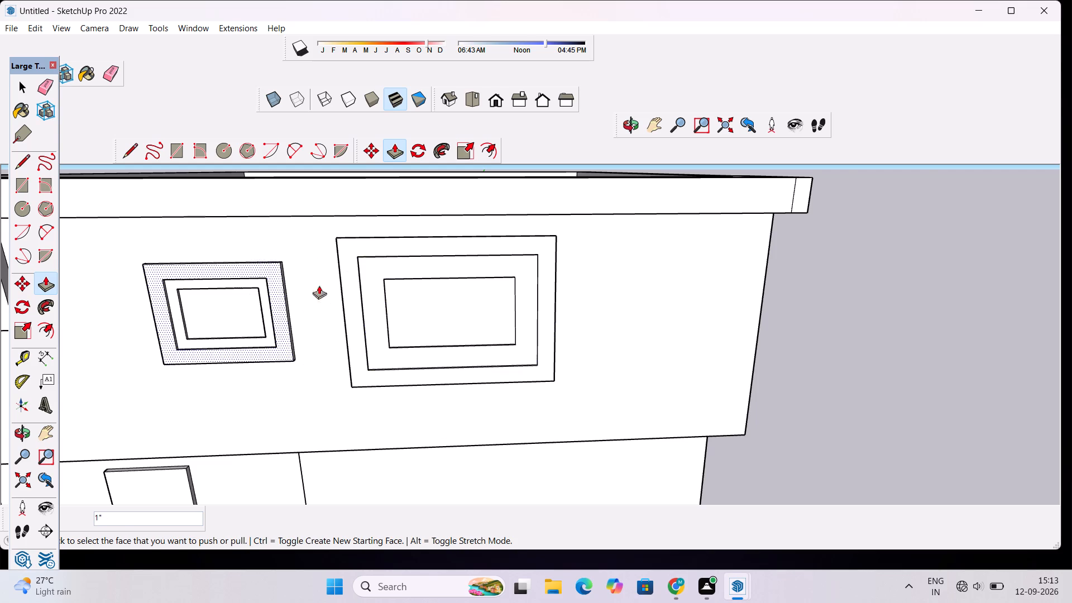
Examine both framed panels and the upper front wall from several angles and distances.
left_click(629, 132)
left_click_drag(653, 276, 495, 297)
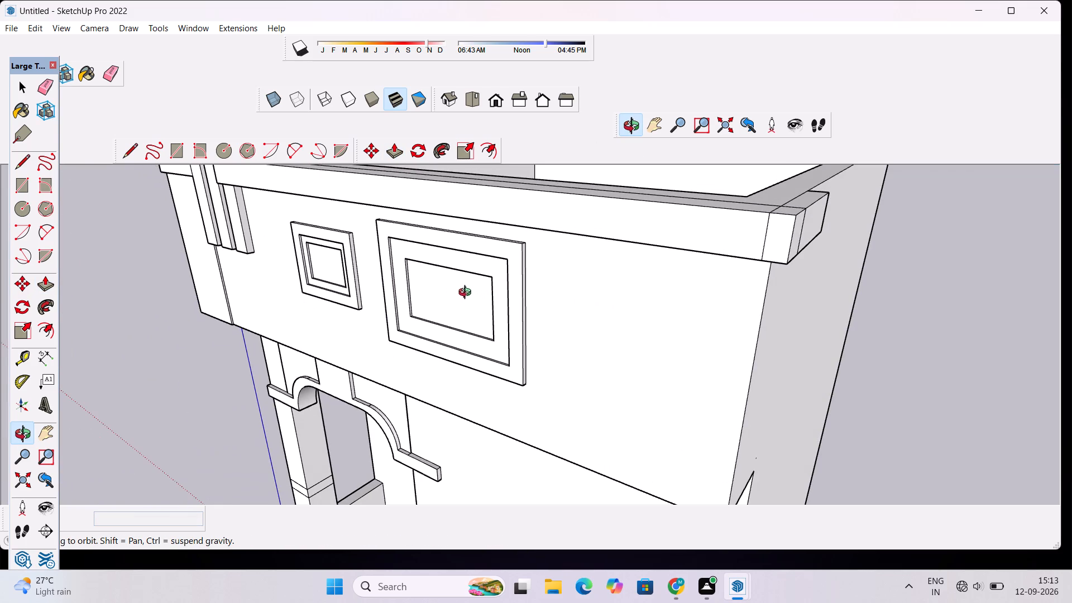
scroll(425, 305, "up", 5)
left_click_drag(392, 314, 461, 309)
scroll(462, 308, "down", 5)
left_click_drag(455, 318, 515, 322)
scroll(529, 323, "down", 5)
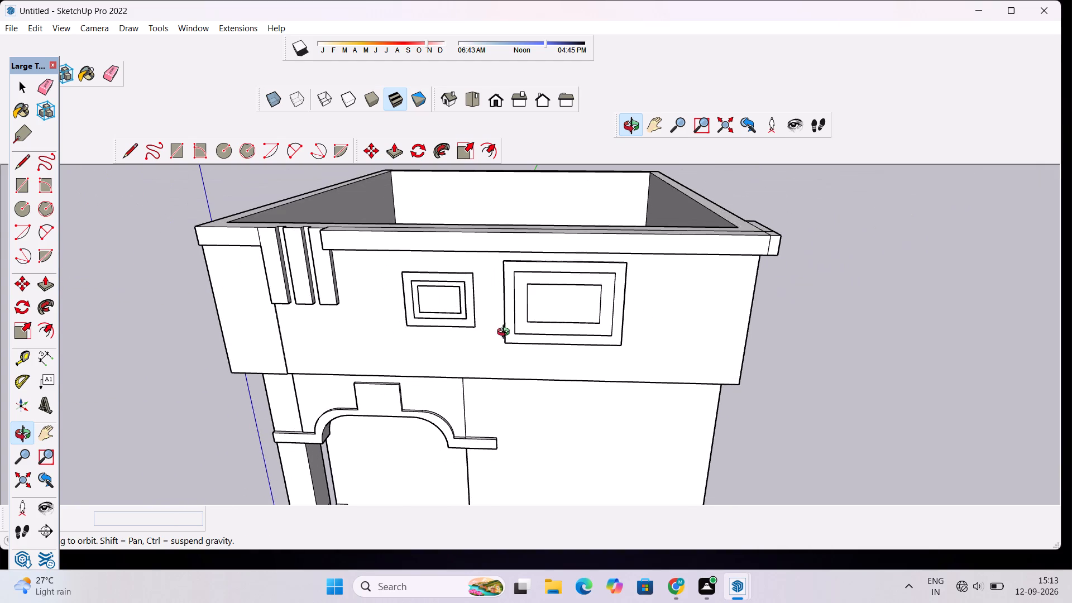
left_click_drag(506, 333, 522, 313)
left_click_drag(511, 338, 539, 315)
left_click_drag(615, 305, 523, 305, "shift")
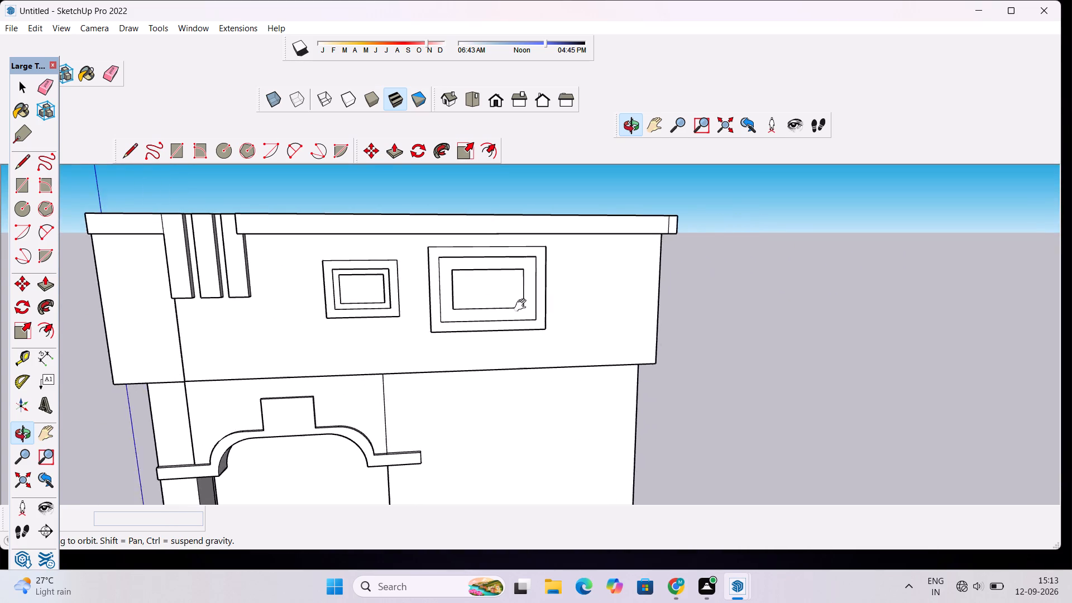
left_click_drag(523, 305, 452, 326, "shift")
scroll(450, 326, "down", 2, "shift")
left_click_drag(485, 328, 392, 321, "shift")
scroll(411, 346, "up", 4, "shift")
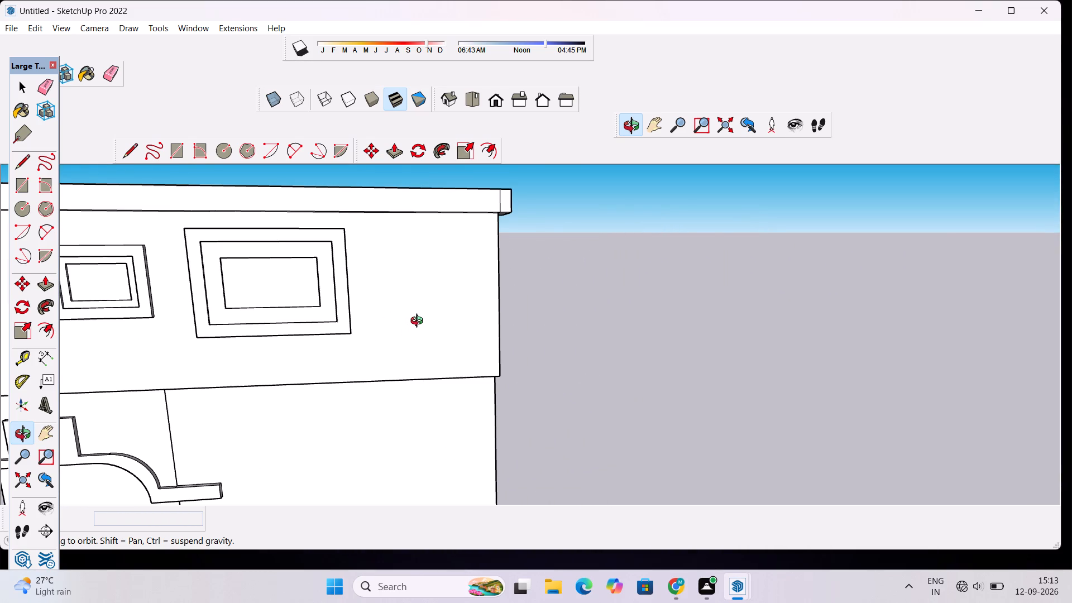
scroll(419, 319, "down", 6)
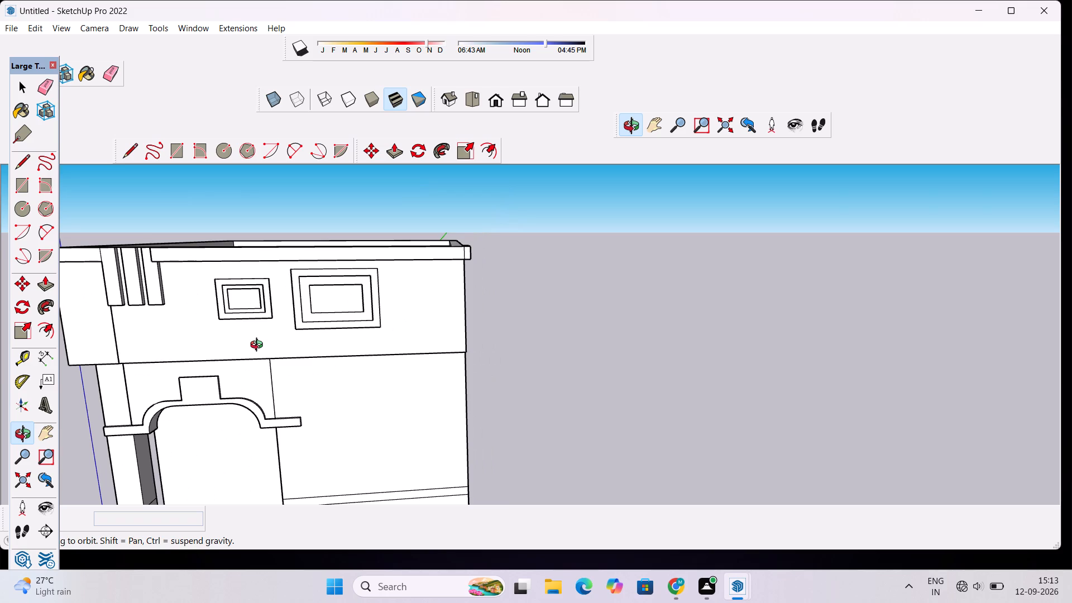
scroll(402, 332, "up", 3)
left_click_drag(451, 298, 433, 368)
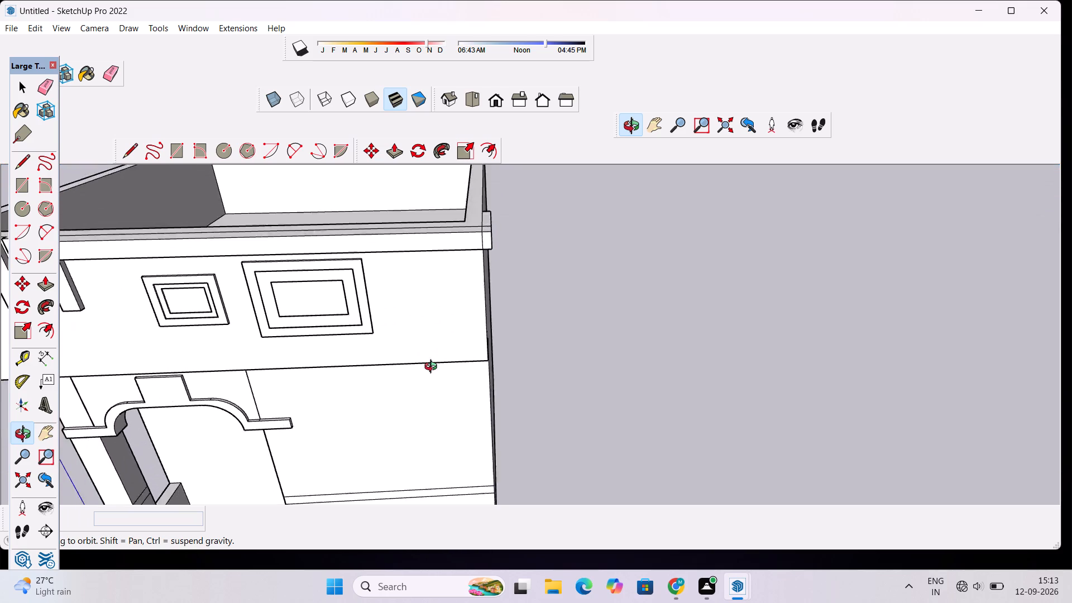
left_click_drag(433, 368, 444, 352)
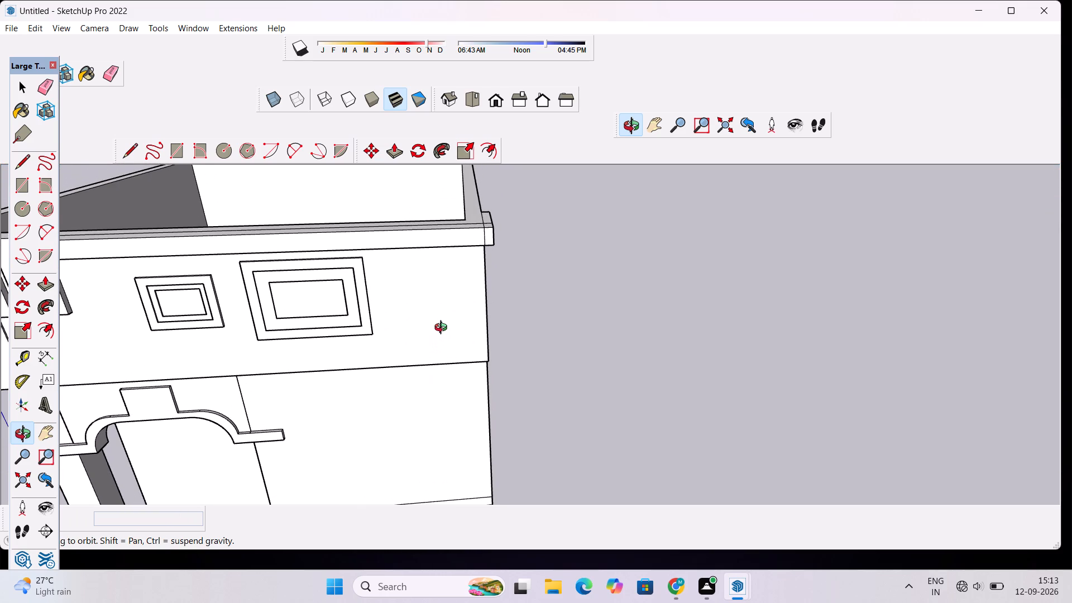
scroll(443, 329, "down", 8)
left_click_drag(423, 344, 441, 285)
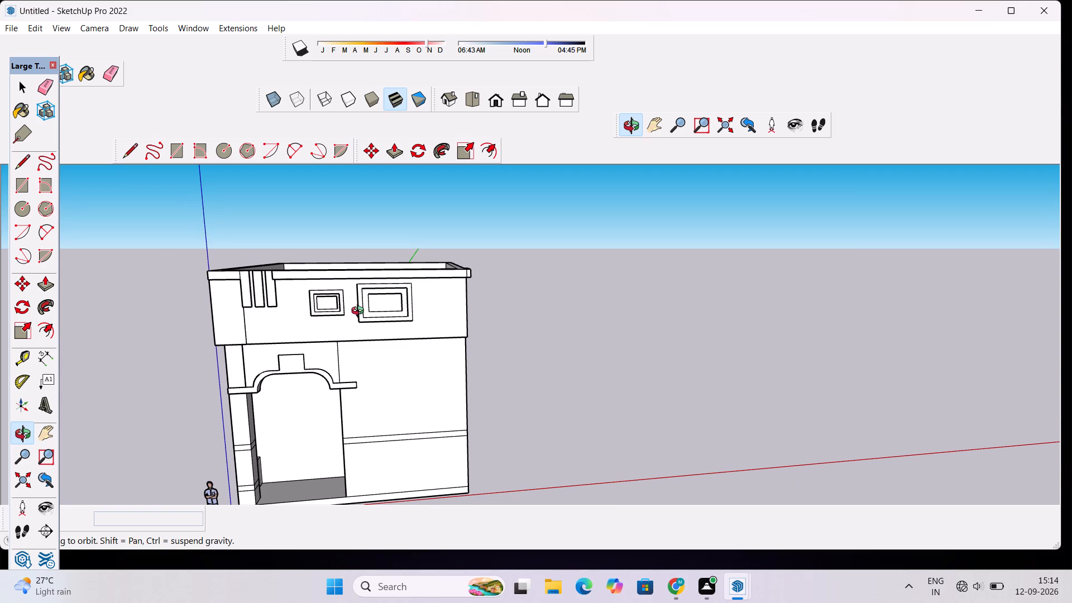
left_click_drag(360, 312, 409, 303, "ctrl")
left_click_drag(410, 303, 457, 307, "shift")
scroll(462, 307, "up", 6, "shift")
left_click_drag(625, 332, 551, 343, "shift")
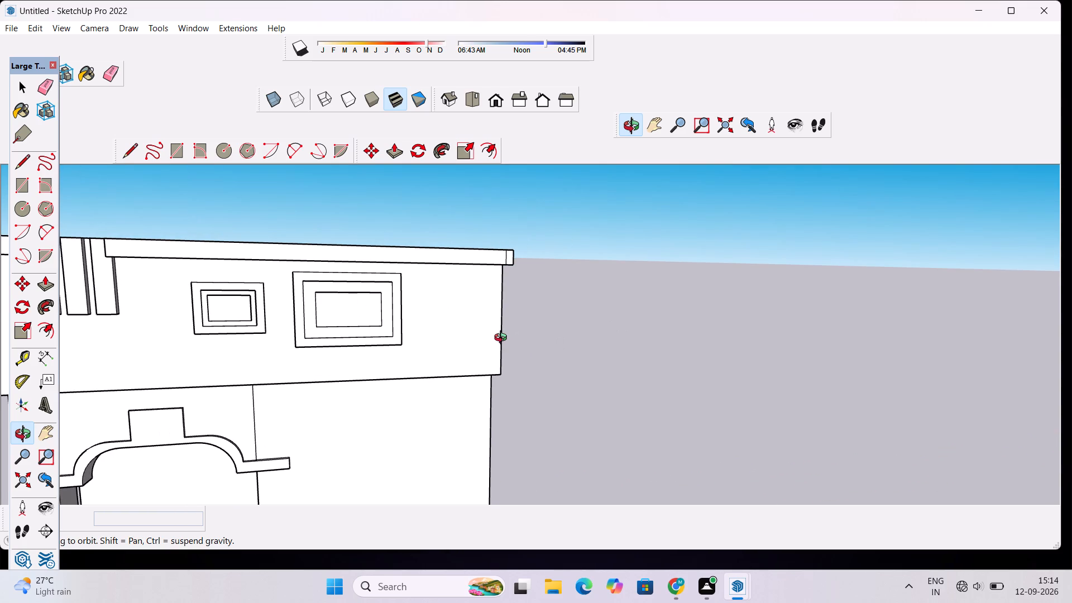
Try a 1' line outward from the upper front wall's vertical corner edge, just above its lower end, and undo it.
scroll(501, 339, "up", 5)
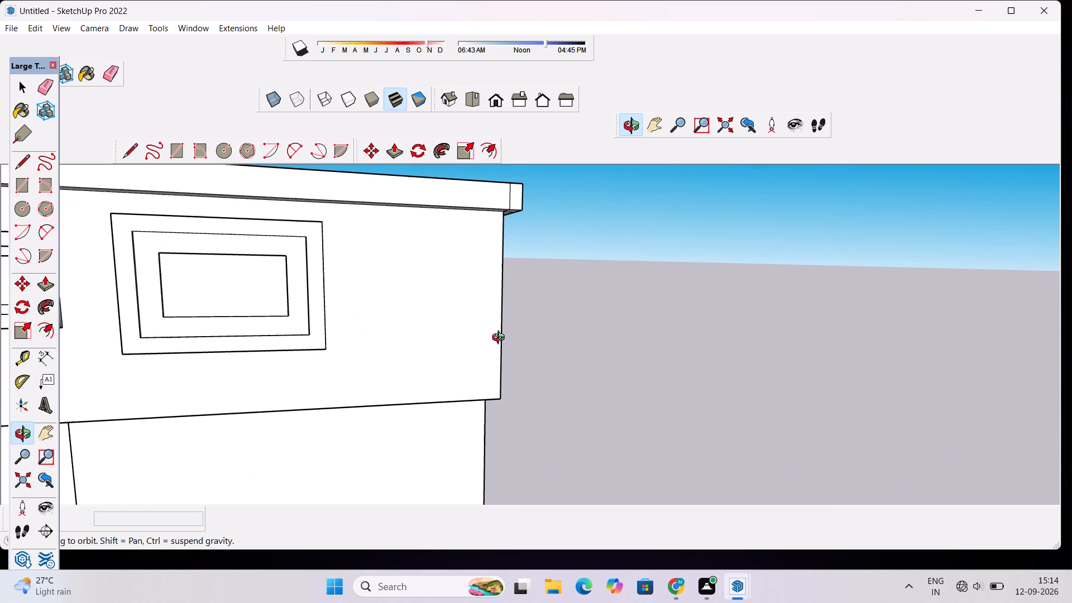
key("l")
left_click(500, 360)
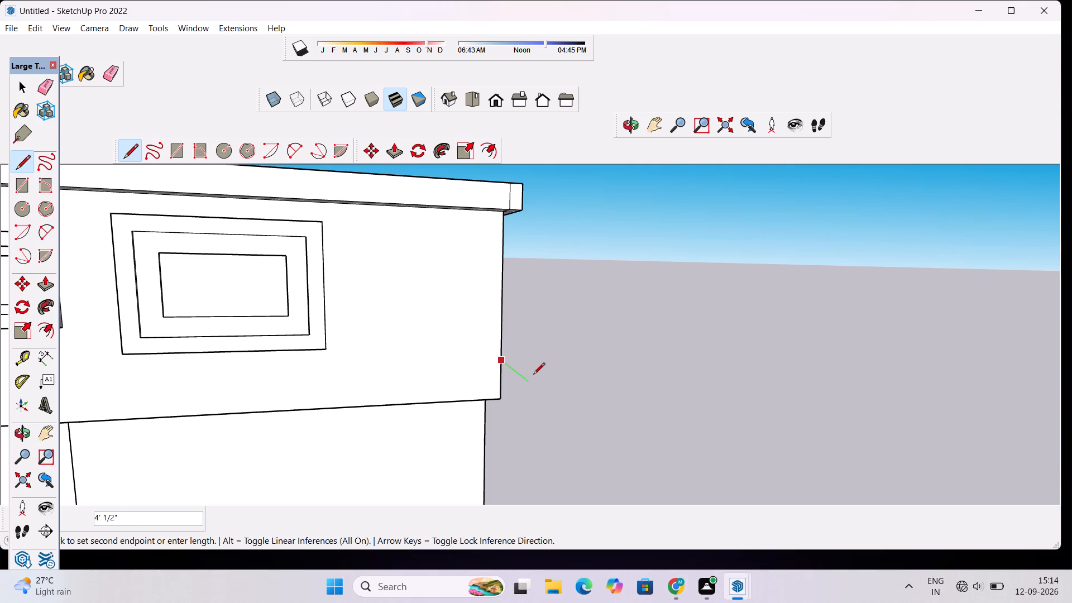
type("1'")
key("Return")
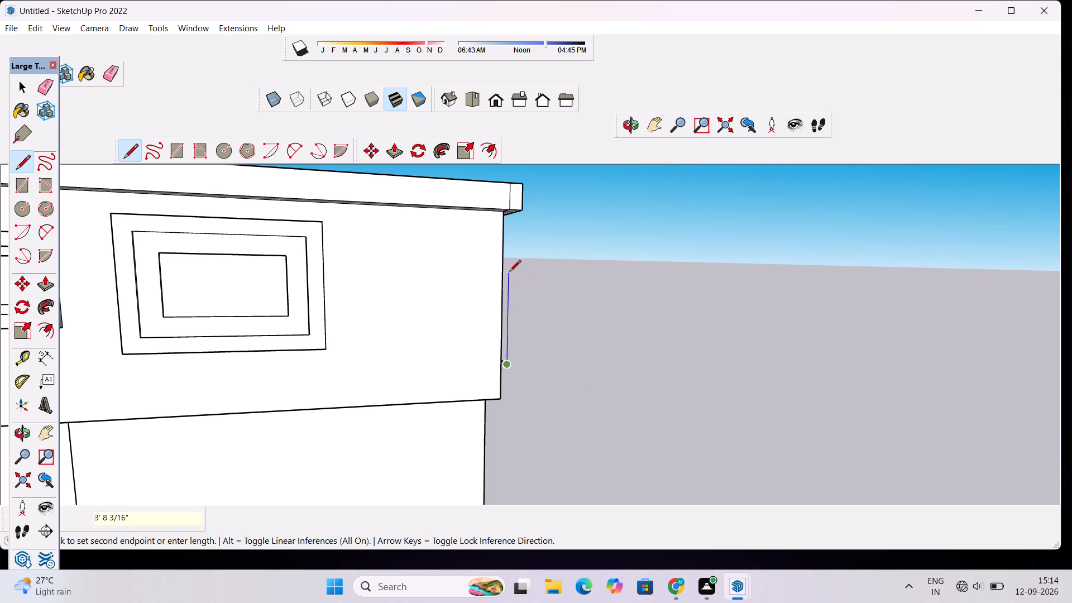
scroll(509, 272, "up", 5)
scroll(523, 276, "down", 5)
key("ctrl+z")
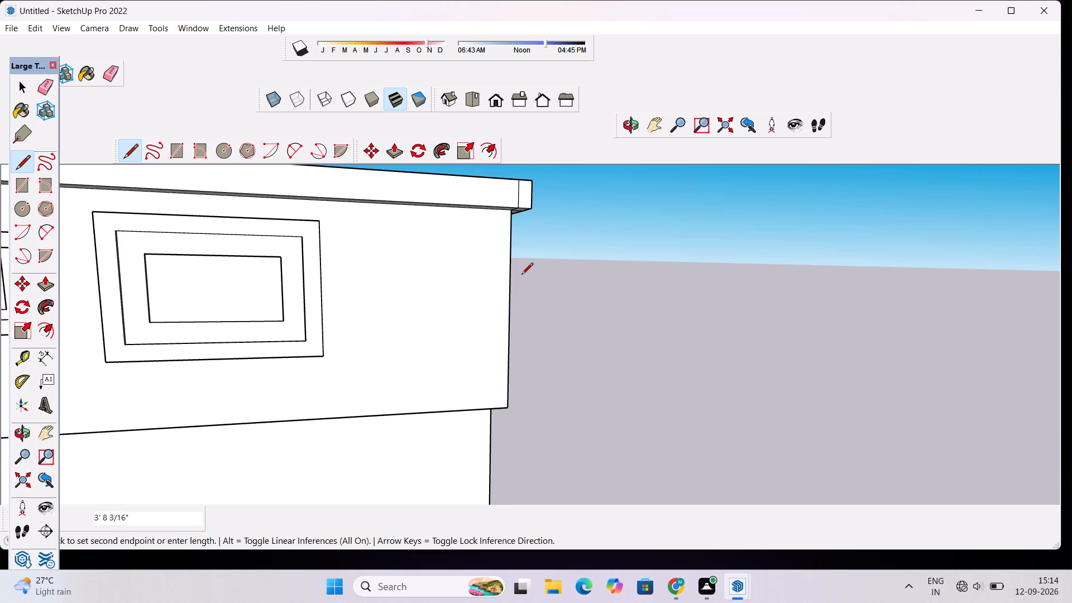
Draw a 6" by 6" profile projecting outward from the upper front wall's corner edge, below the framed panels.
left_click(510, 372)
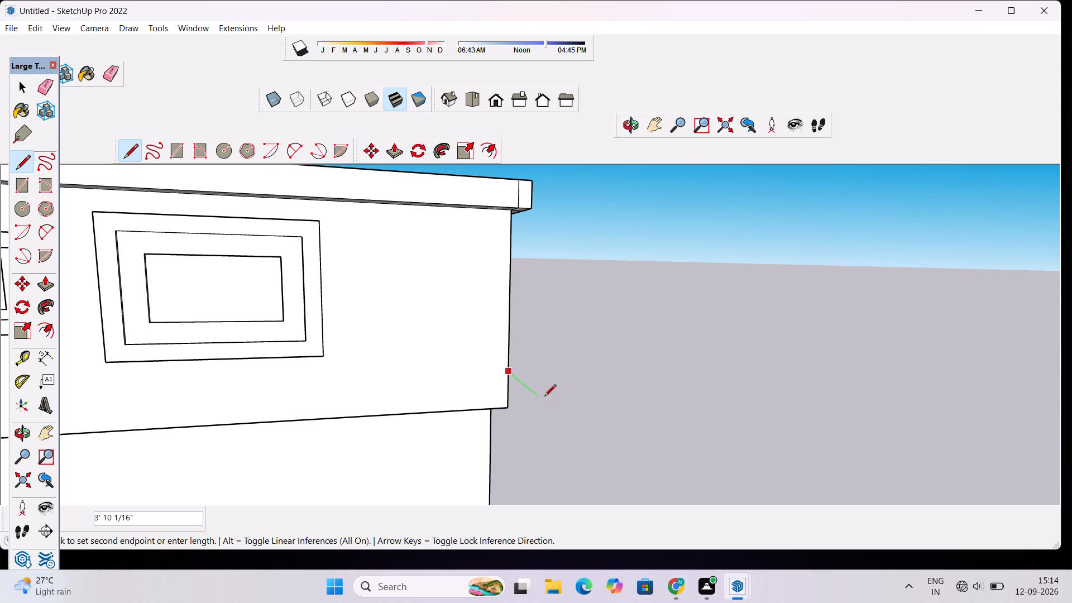
type("6\"")
key("Return")
scroll(563, 414, "down", 5)
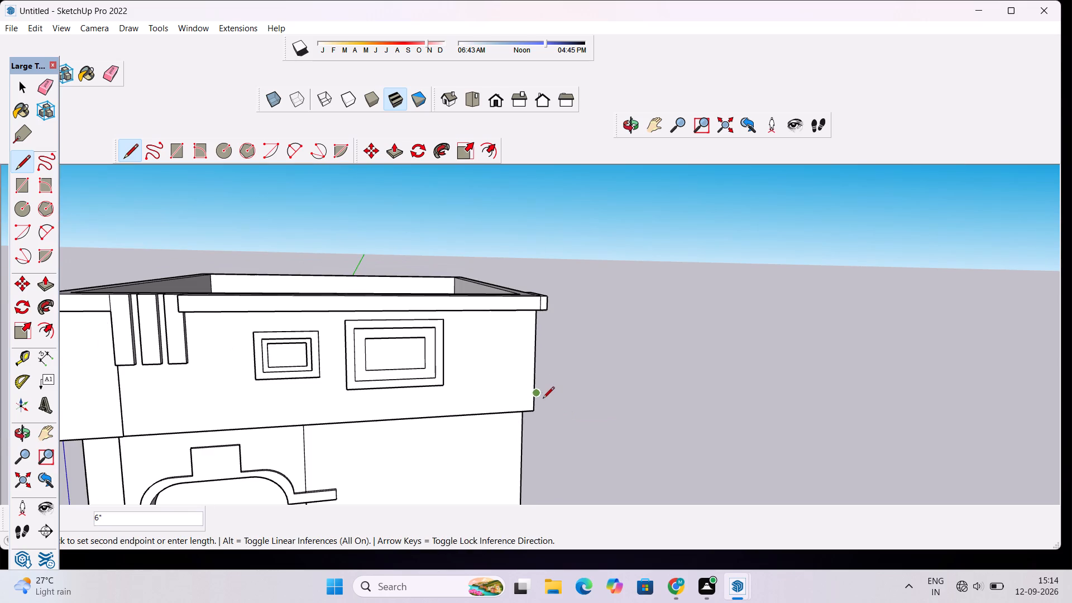
scroll(543, 397, "up", 11)
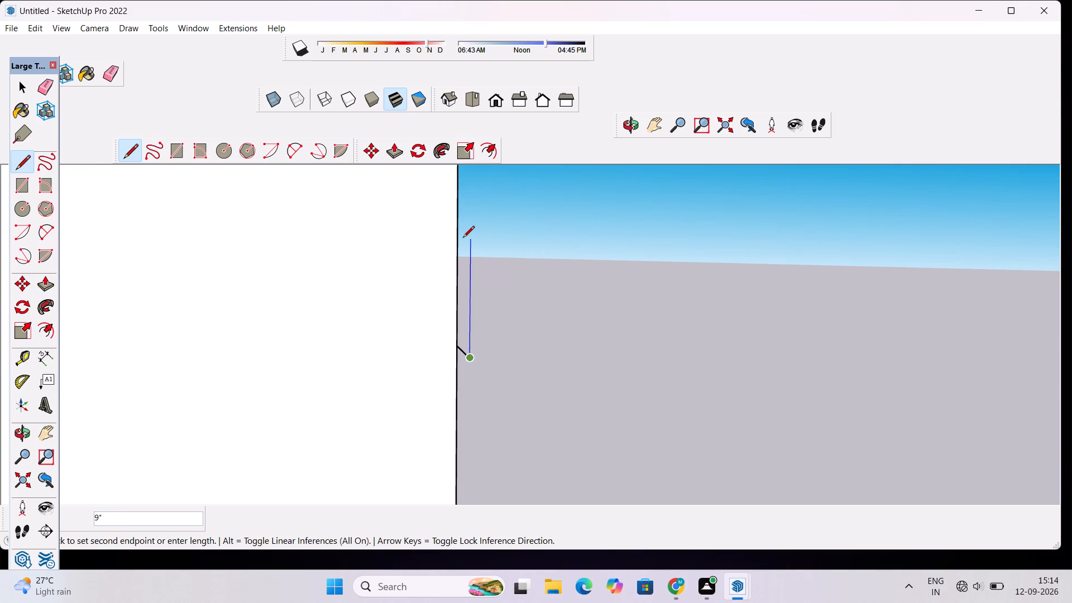
type("6\"")
key("Return")
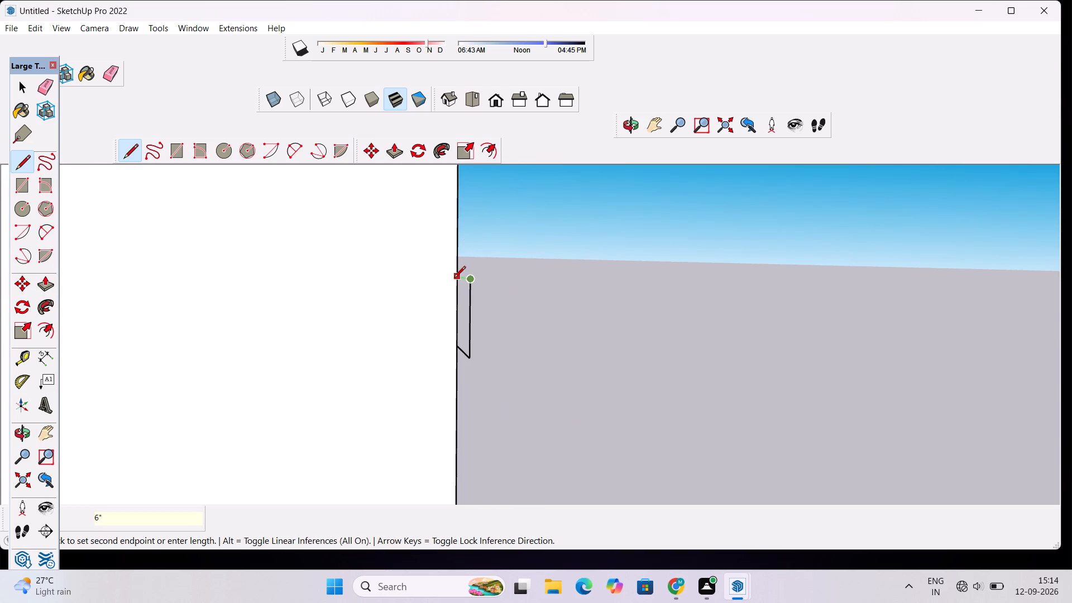
scroll(454, 279, "up", 4)
left_click(457, 276)
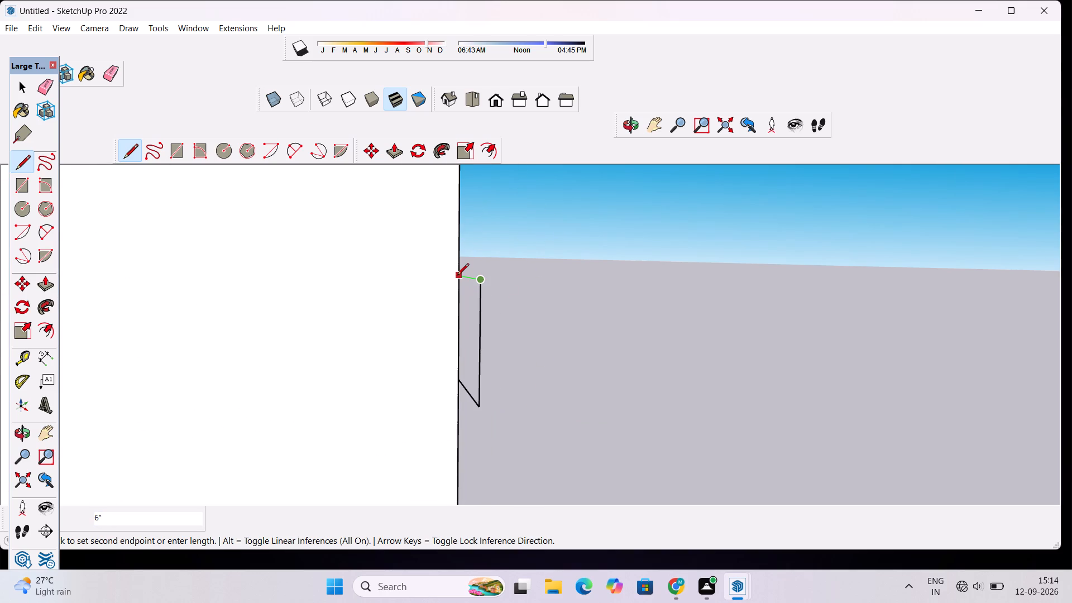
Push/Pull the small profile about 26' 6 5/8" along the upper front wall to its opposite edge, forming a horizontal ledge.
key("space")
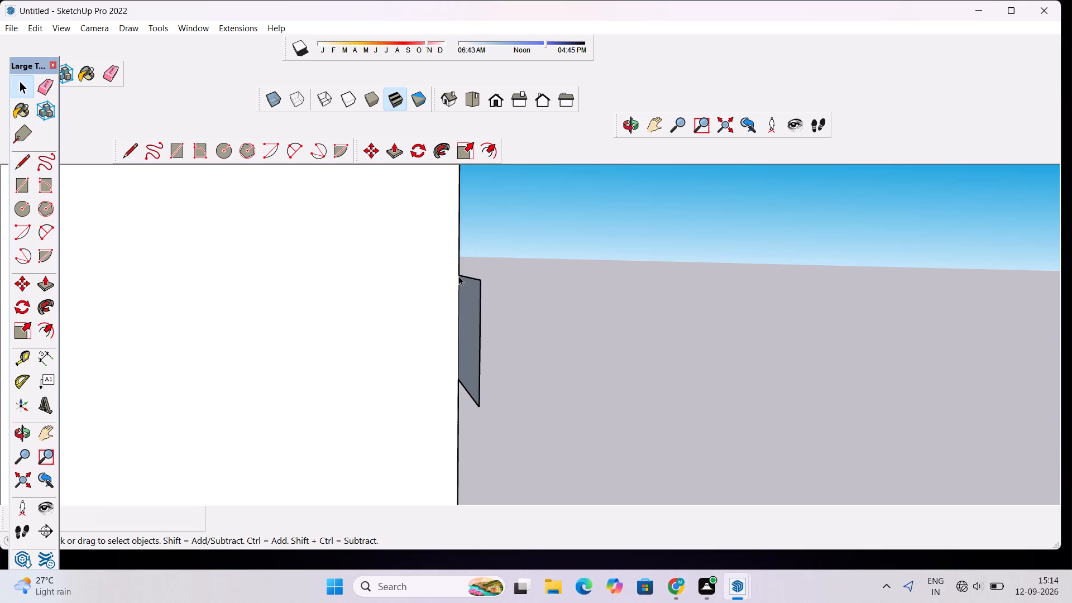
left_click(468, 319)
key("p")
left_click(468, 320)
scroll(424, 318, "down", 20)
scroll(424, 318, "down", 15)
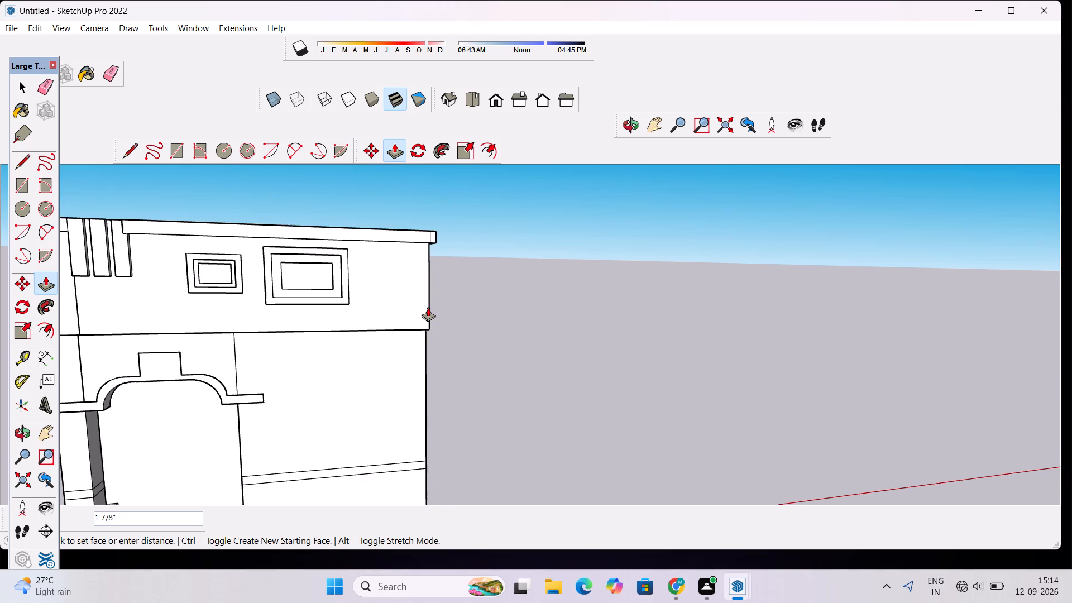
scroll(194, 315, "up", 7)
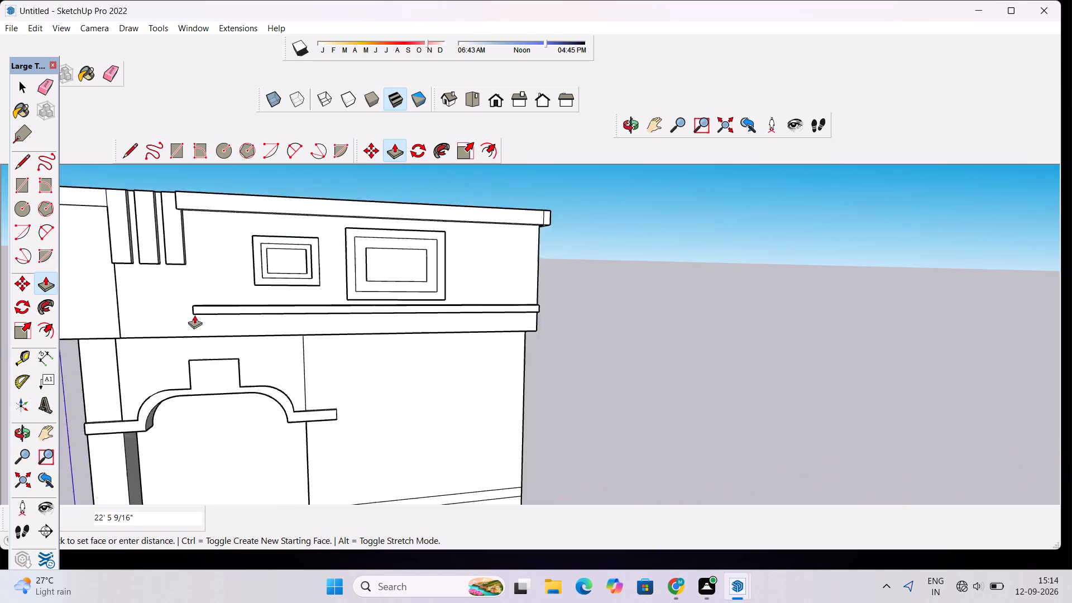
scroll(194, 315, "up", 1)
scroll(93, 299, "up", 2)
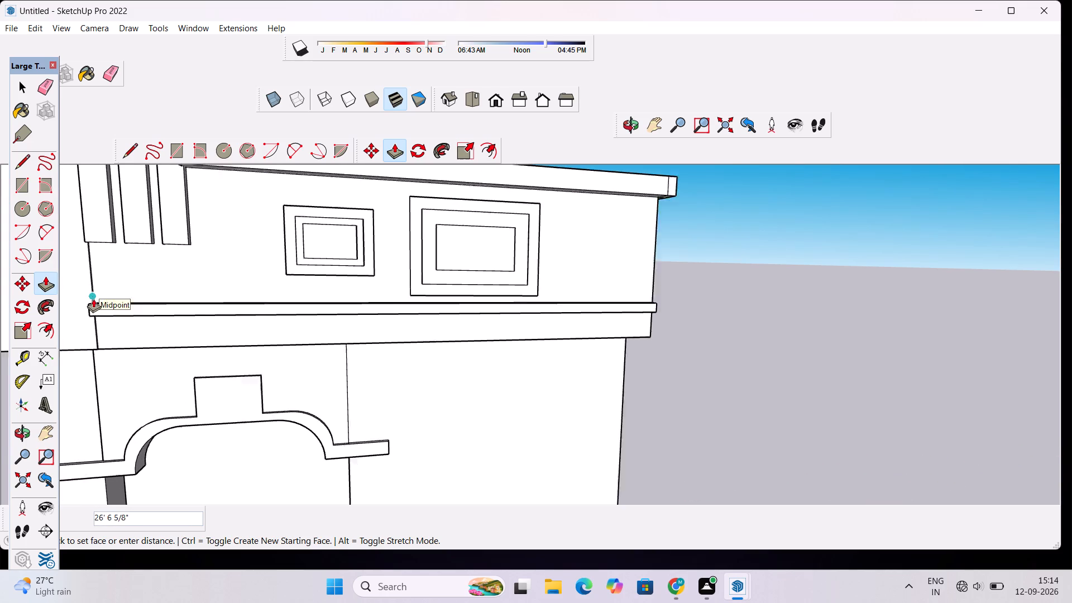
scroll(93, 299, "up", 9)
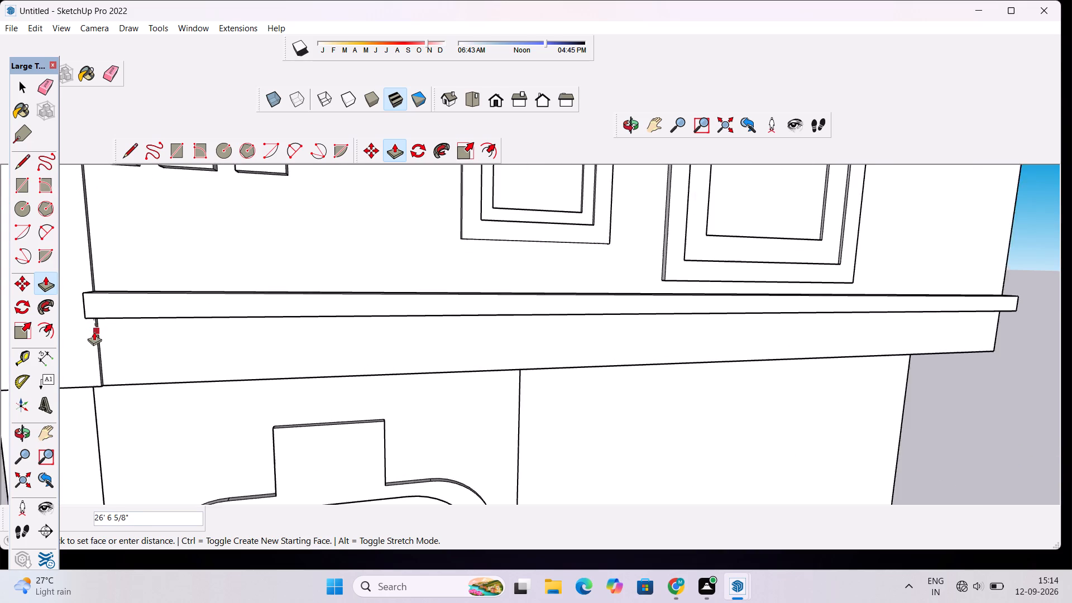
scroll(94, 332, "up", 3)
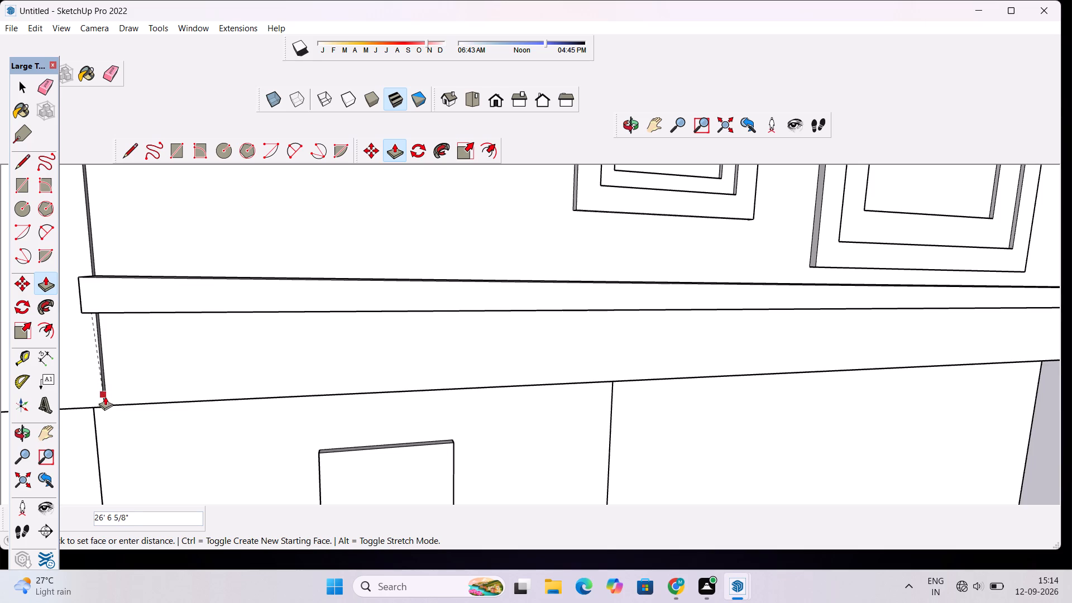
left_click(104, 399)
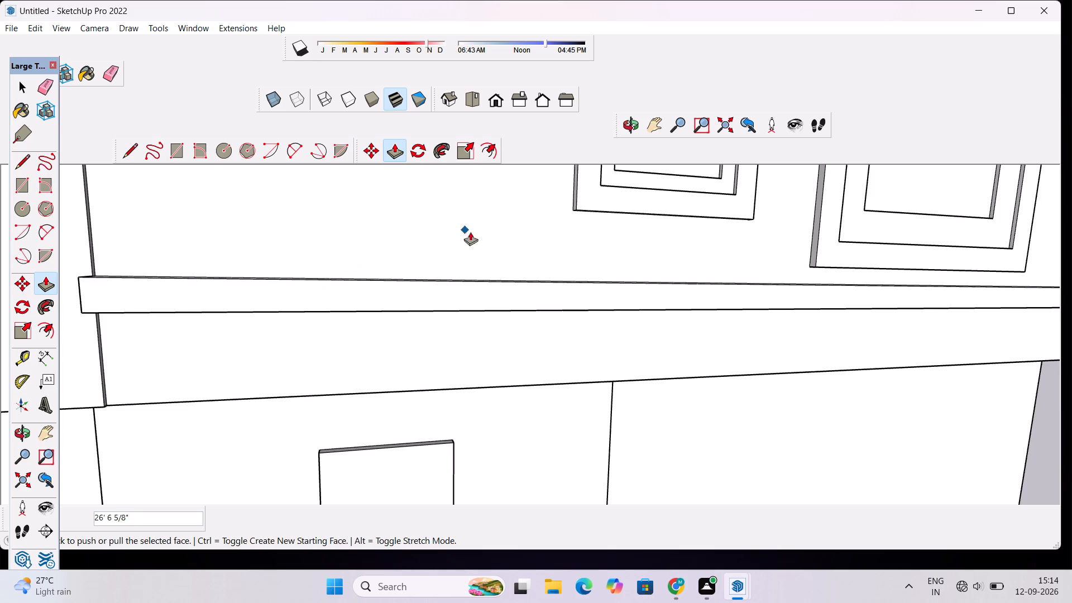
Examine the ledge's ends and its fit below the framed panels from several angles and distances.
scroll(155, 281, "down", 3)
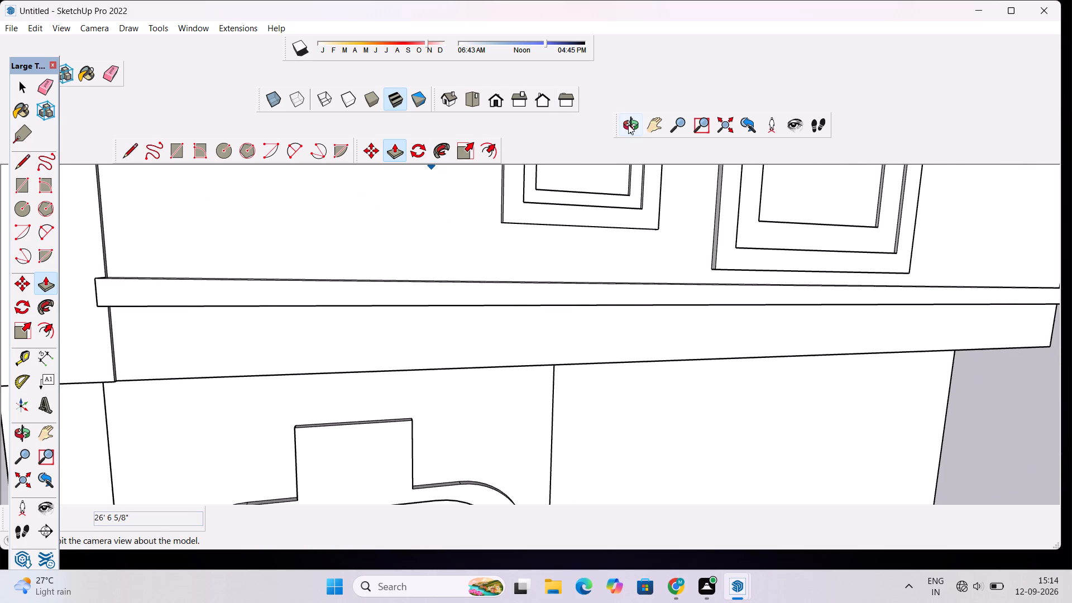
left_click(628, 125)
left_click_drag(378, 260, 510, 251)
scroll(510, 252, "down", 5)
left_click_drag(446, 268, 447, 294)
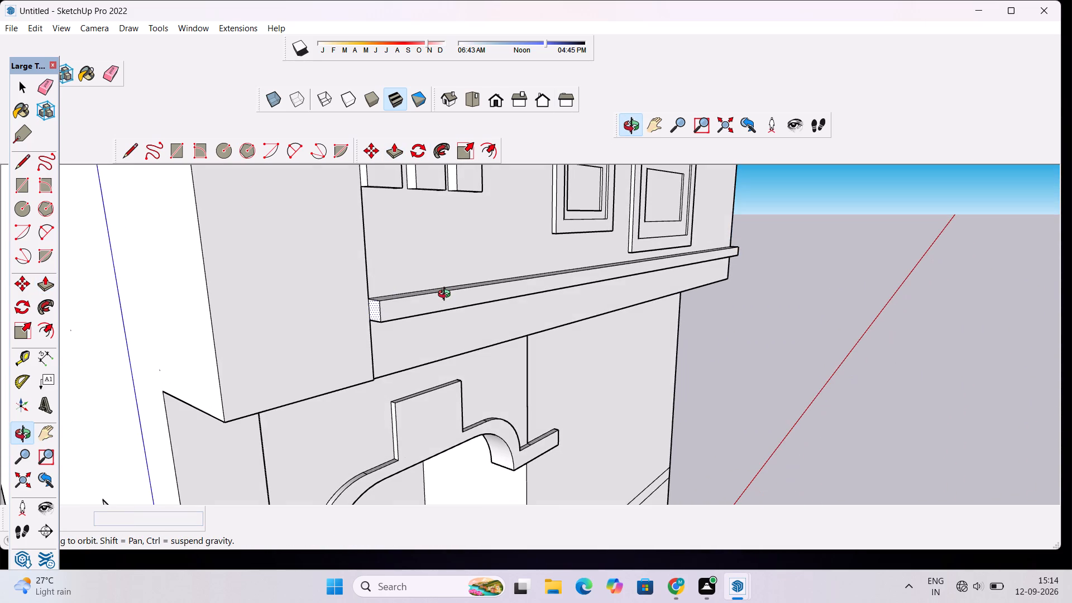
scroll(420, 295, "down", 5)
left_click_drag(482, 308, 394, 331)
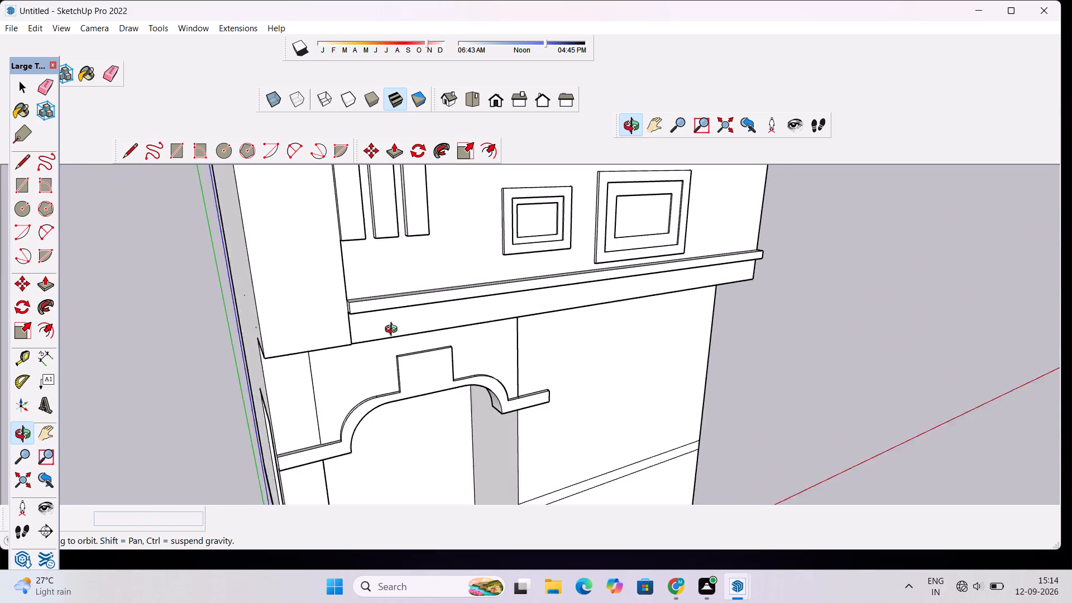
left_click_drag(394, 331, 367, 339)
scroll(364, 341, "down", 5)
left_click_drag(629, 335, 543, 275)
scroll(543, 274, "down", 4)
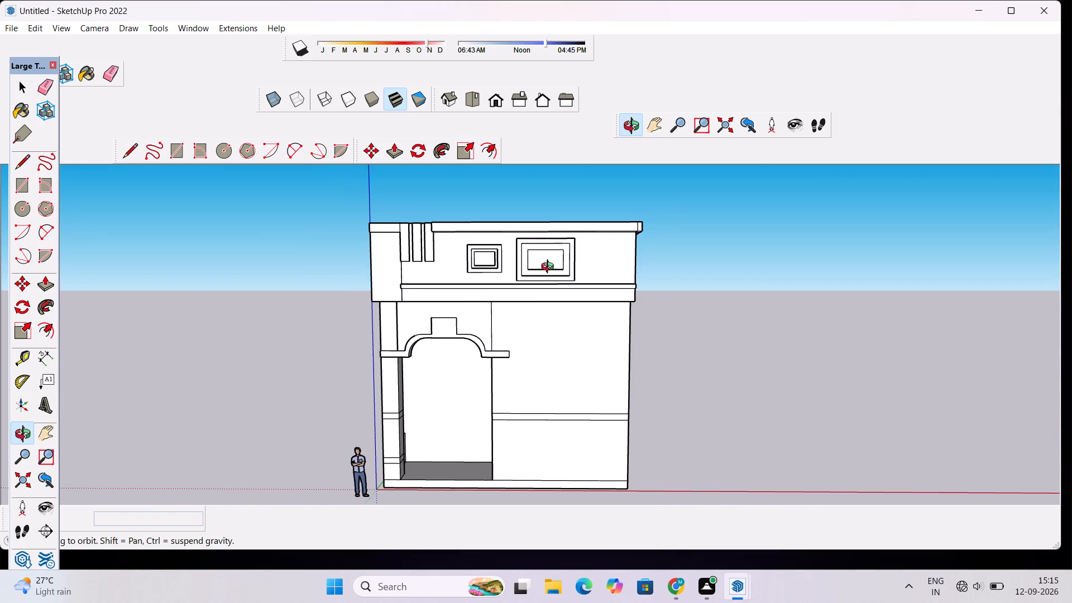
scroll(550, 268, "up", 2)
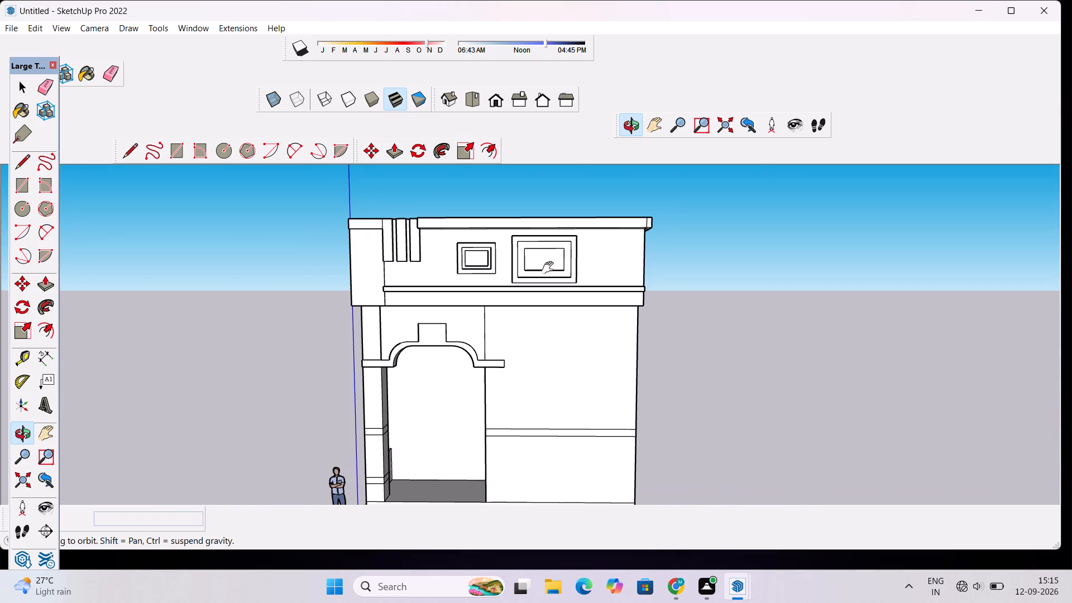
left_click_drag(550, 268, 449, 324, "shift")
scroll(461, 316, "up", 4, "shift")
left_click_drag(476, 313, 484, 386)
scroll(515, 352, "up", 4)
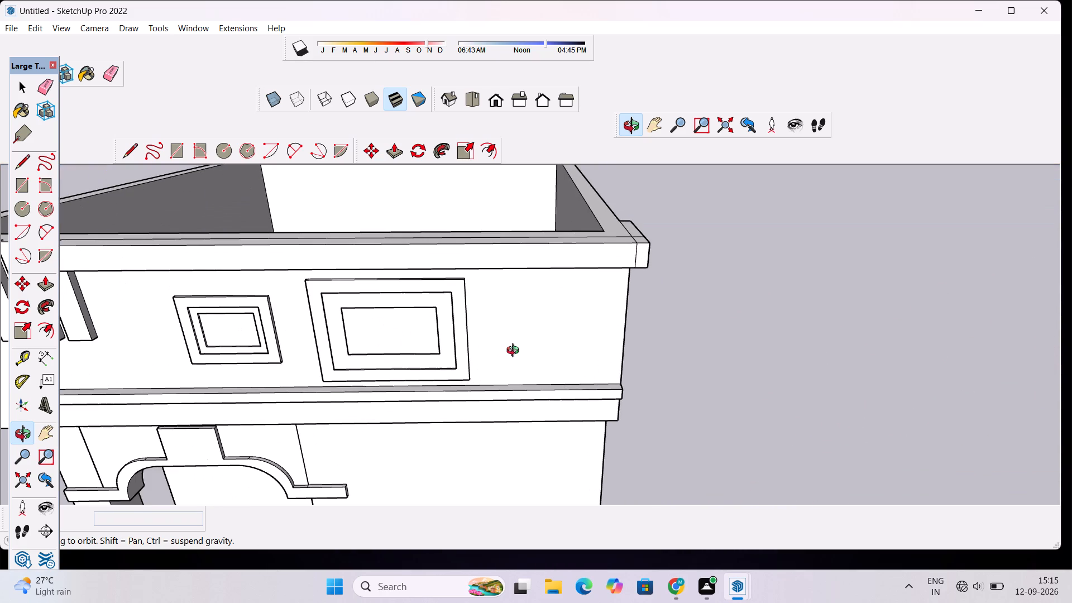
left_click(515, 352)
left_click_drag(515, 349, 454, 340)
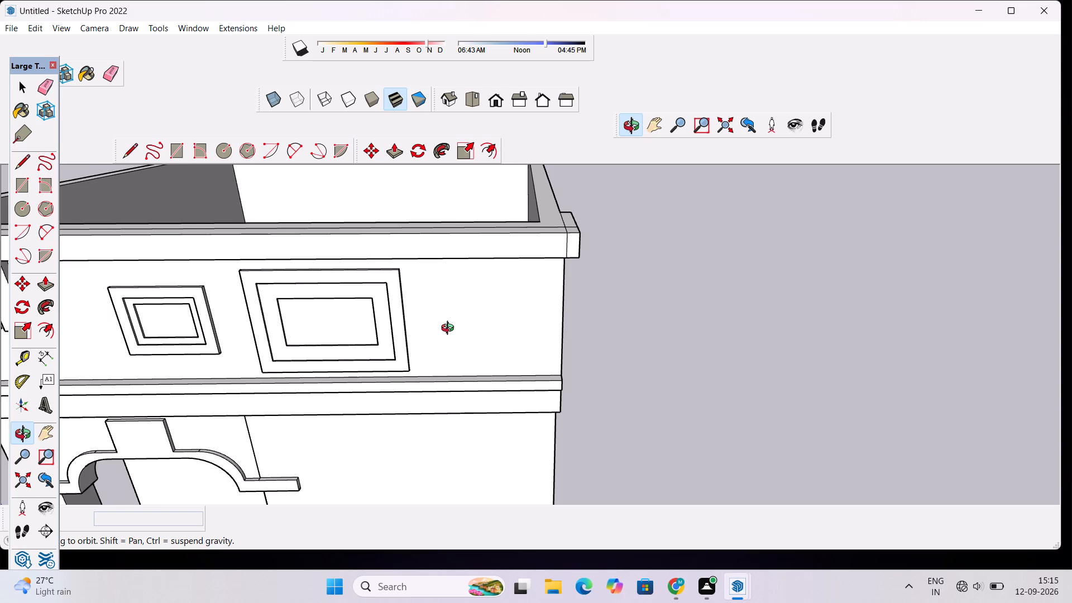
scroll(450, 329, "down", 1)
left_click_drag(456, 327, 387, 339, "shift")
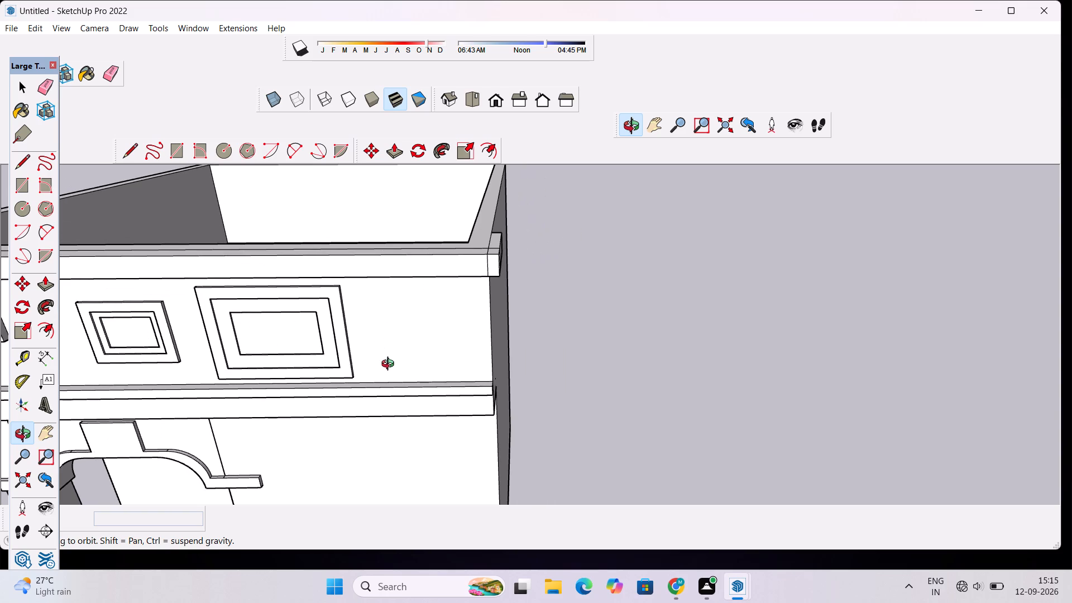
Draw an upright rectangle about 6" wide and 3' 3 9/16" high on top of the ledge line, between the large panel and wall corner.
scroll(390, 381, "up", 4)
left_click_drag(389, 402, 393, 381)
scroll(382, 346, "up", 3)
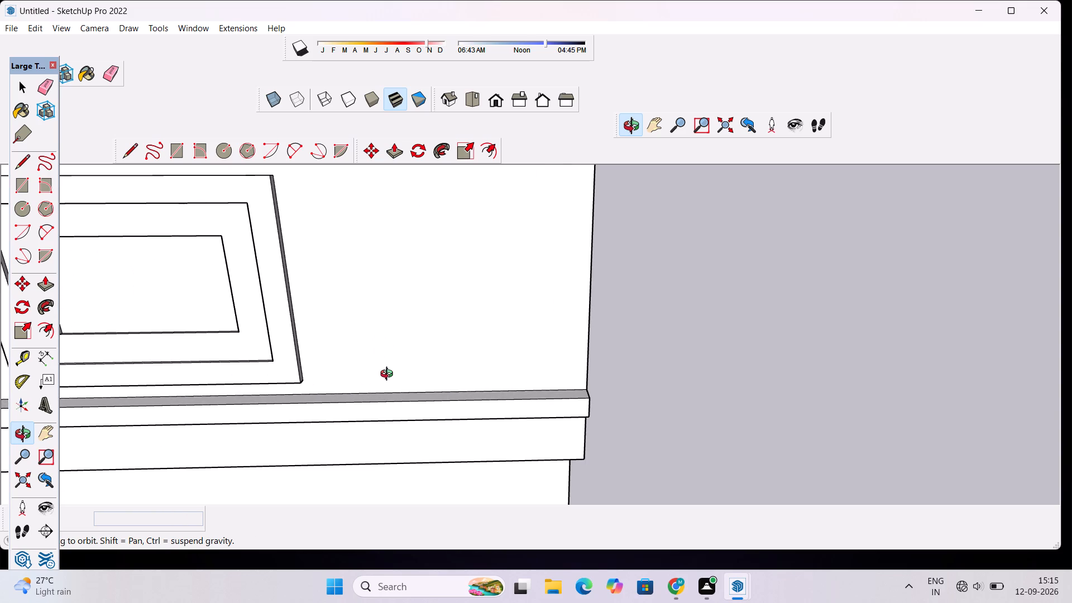
key("r")
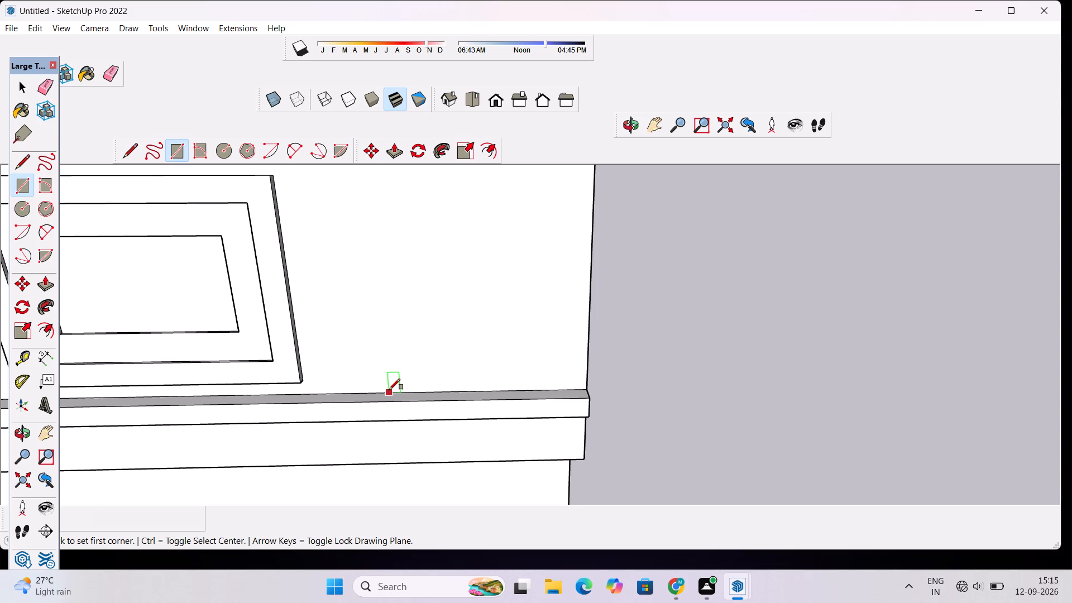
left_click(389, 390)
scroll(394, 350, "down", 8)
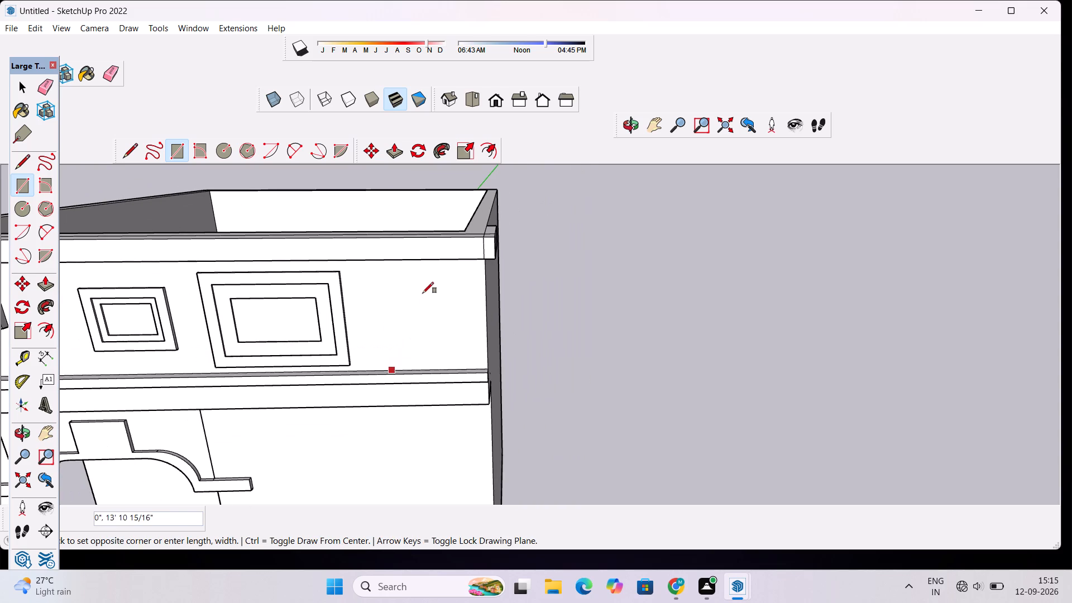
scroll(406, 293, "down", 2)
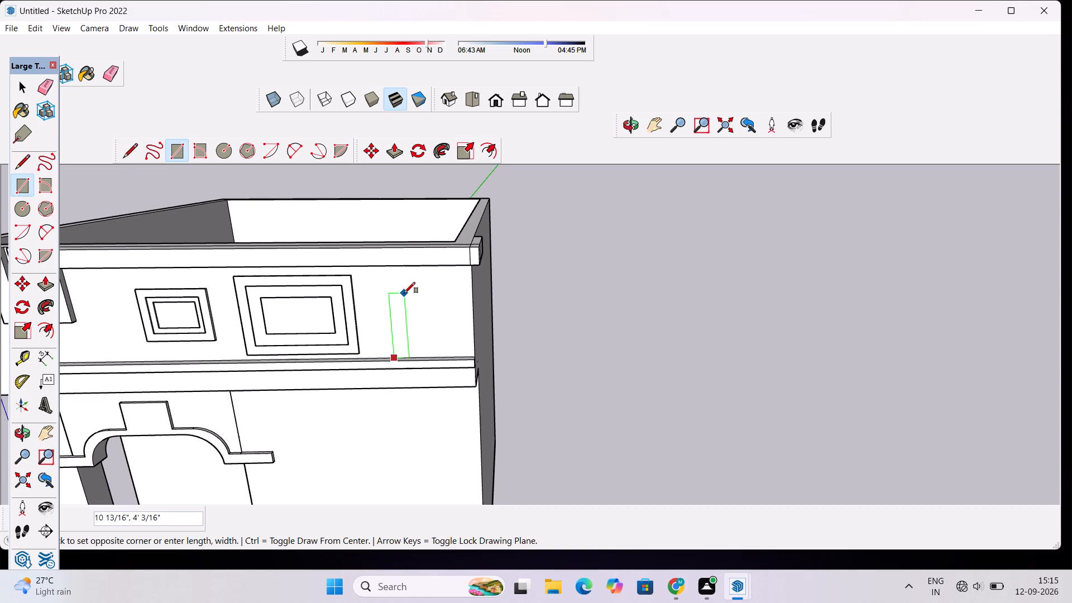
scroll(404, 293, "up", 1)
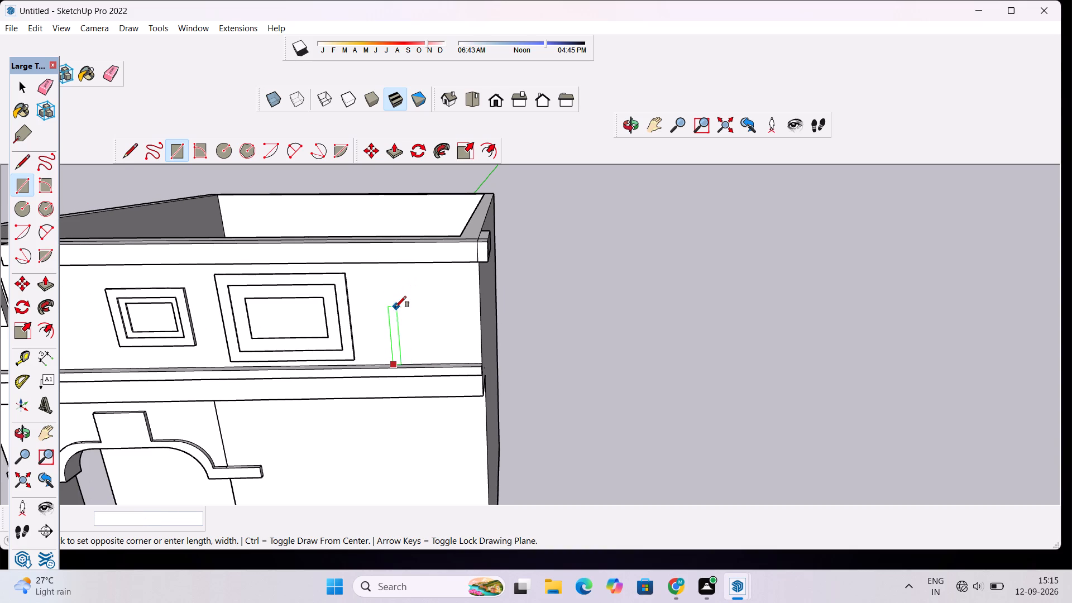
scroll(395, 307, "up", 5)
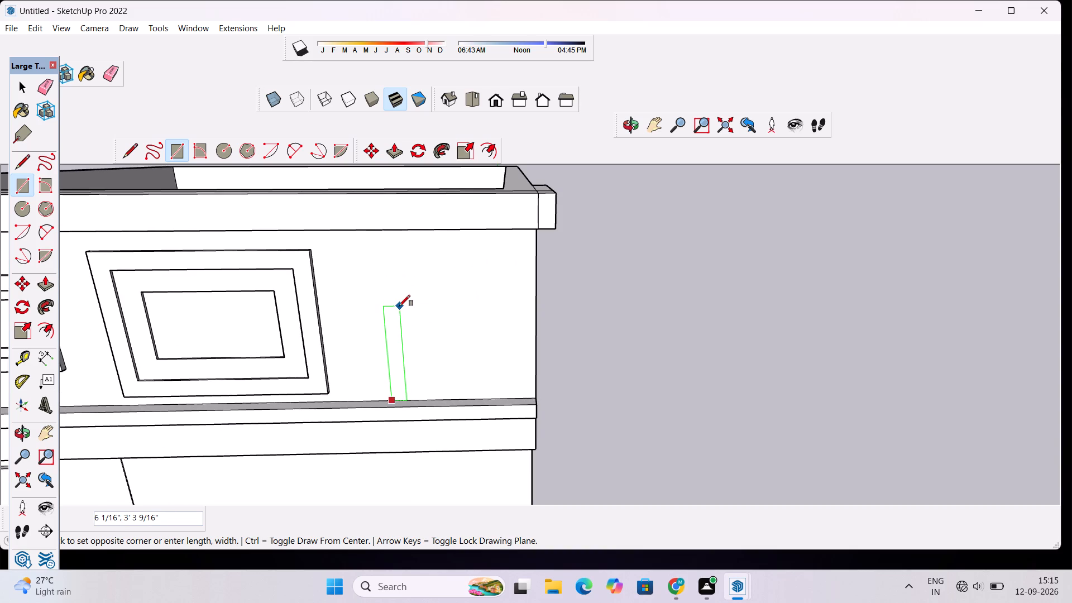
left_click(399, 306)
Copy the upright strip rectangle twice along the ledge toward the wall corner, spacing the copies about 1' apart.
key("space")
double_click(393, 322)
key("m")
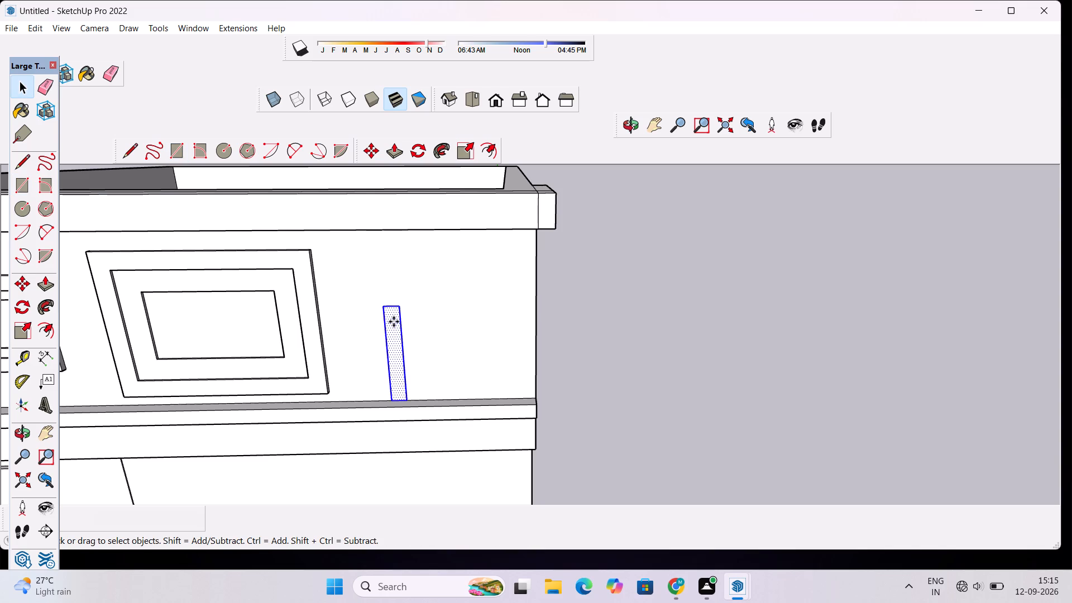
left_click(382, 310)
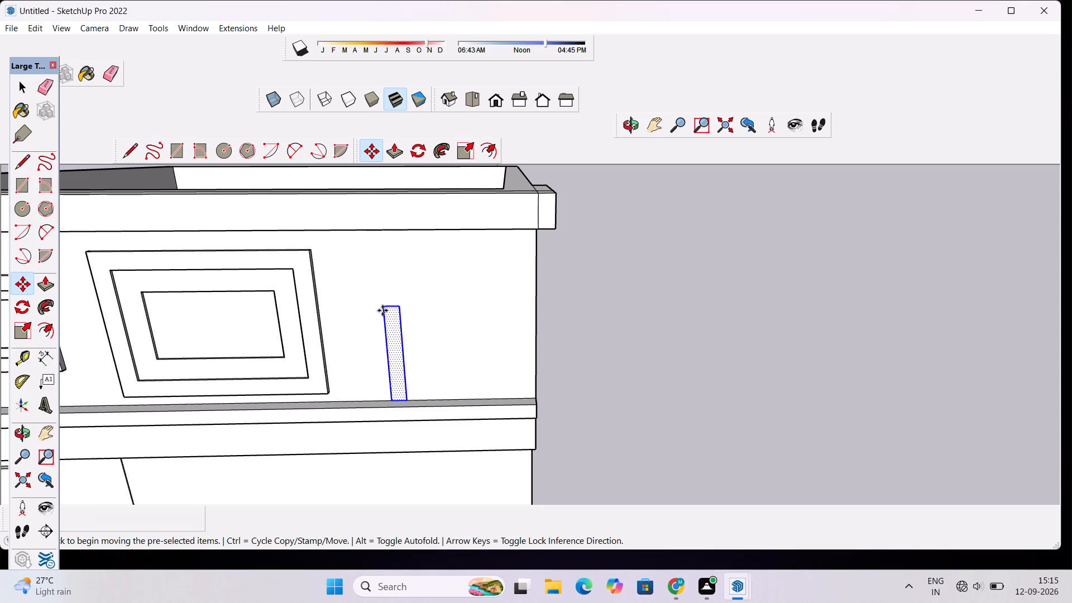
left_click(415, 309)
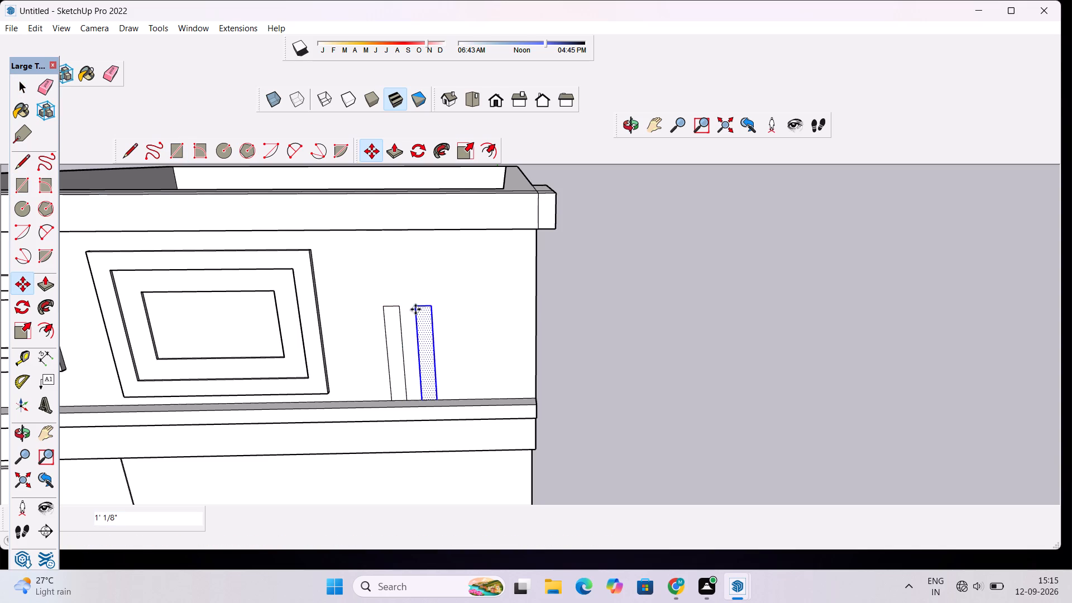
left_click(415, 305)
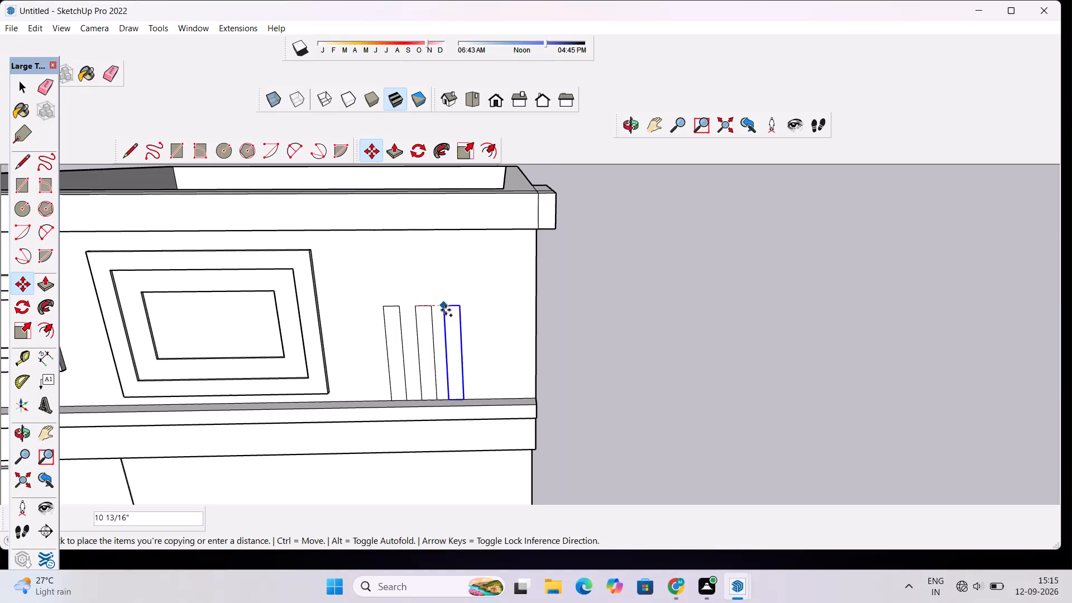
left_click(448, 310)
key("space")
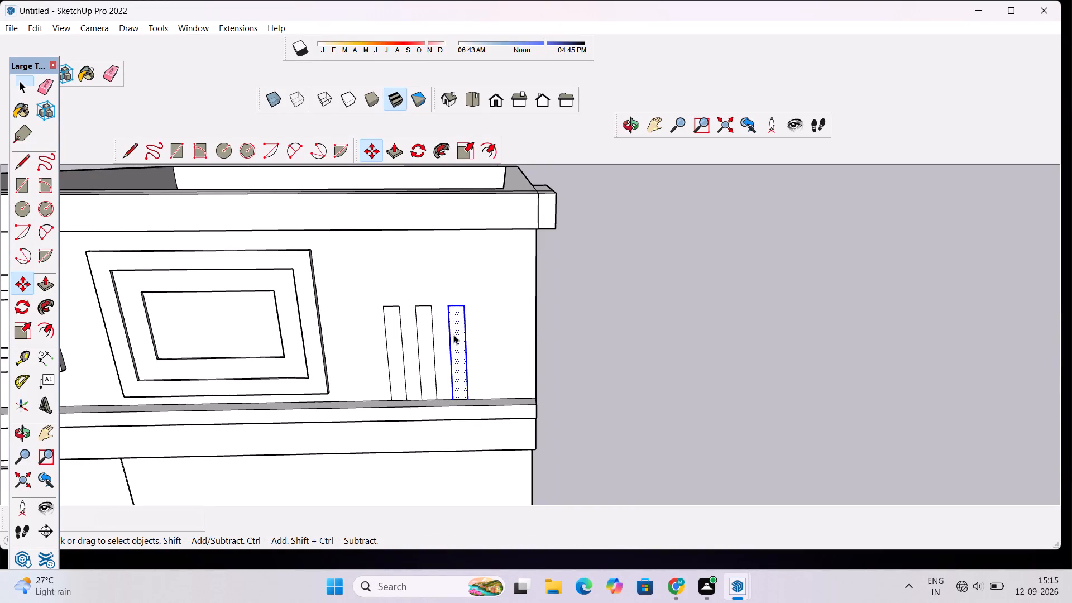
Push/Pull each of the three upright strips 2" outward, matching the depth of the large framed panel.
key("p")
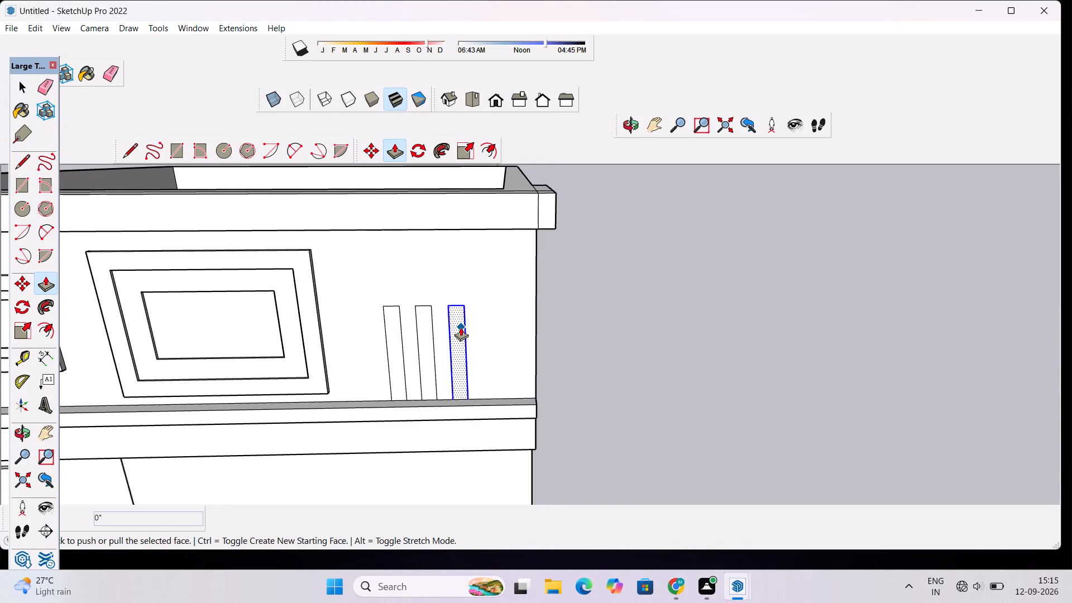
left_click(461, 327)
left_click(309, 311)
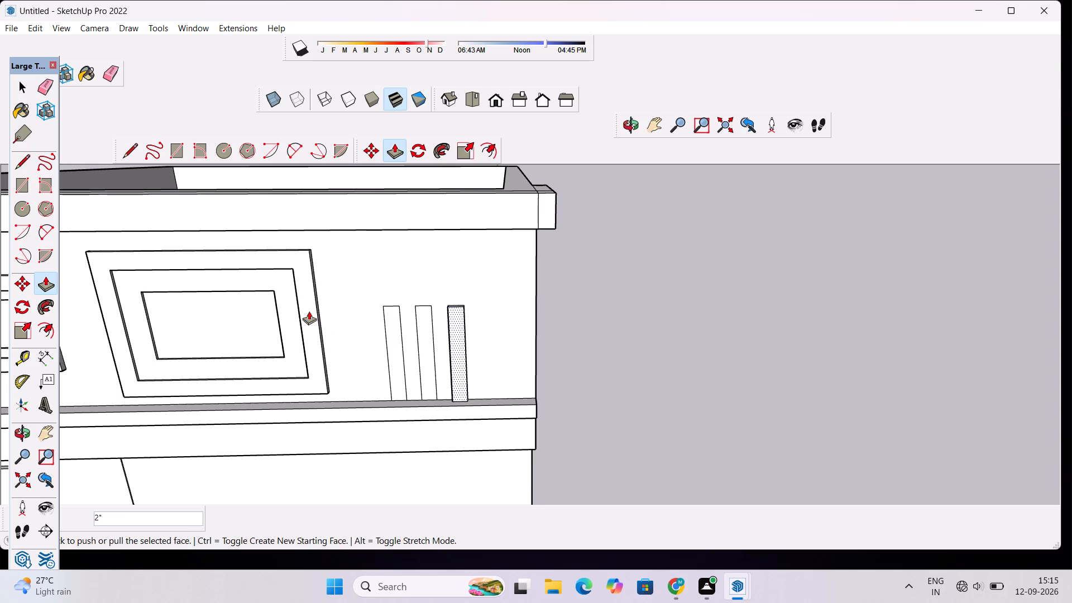
key("space")
left_click(425, 324)
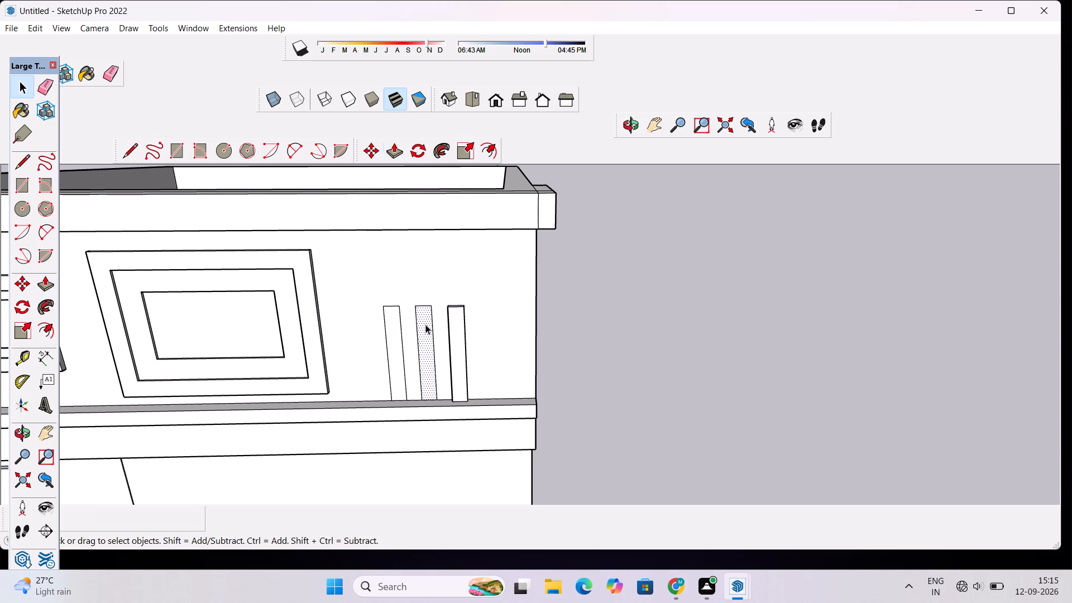
key("p")
left_click(425, 324)
left_click(313, 315)
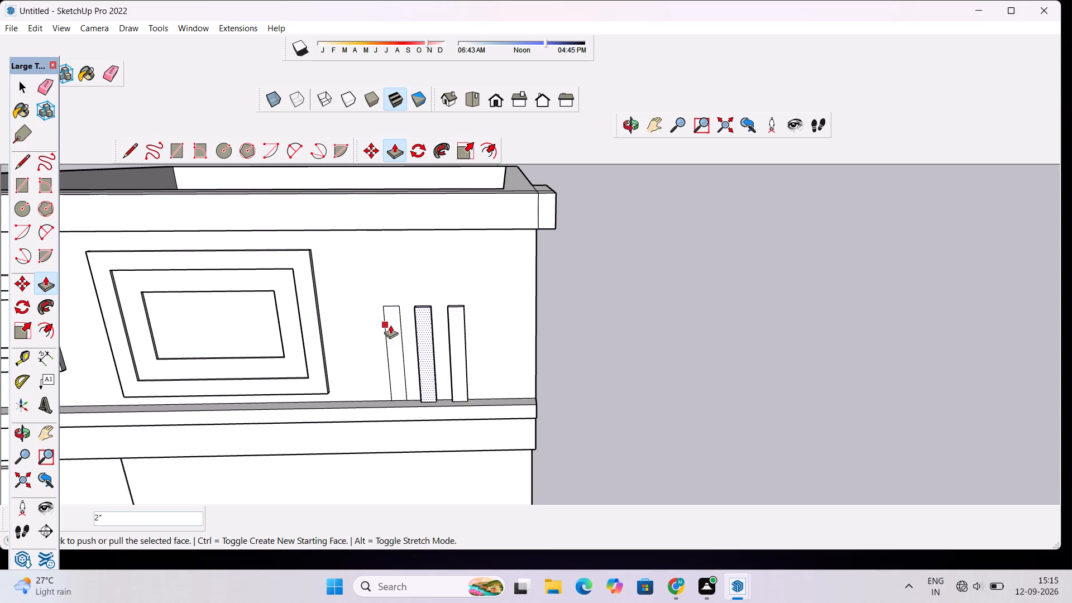
key("space")
left_click(391, 325)
key("p")
left_click(391, 325)
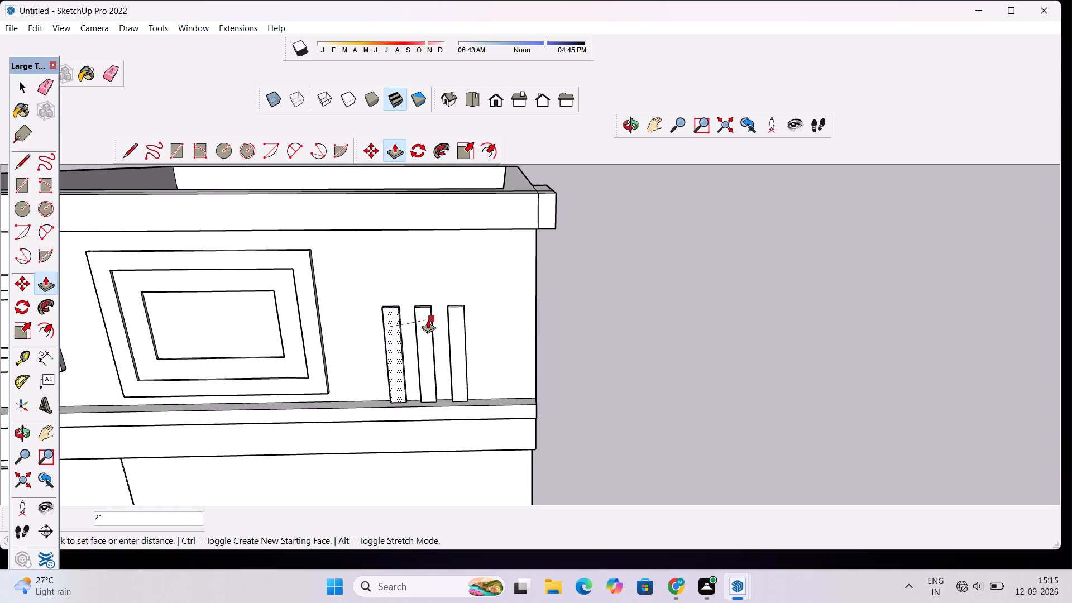
left_click(428, 319)
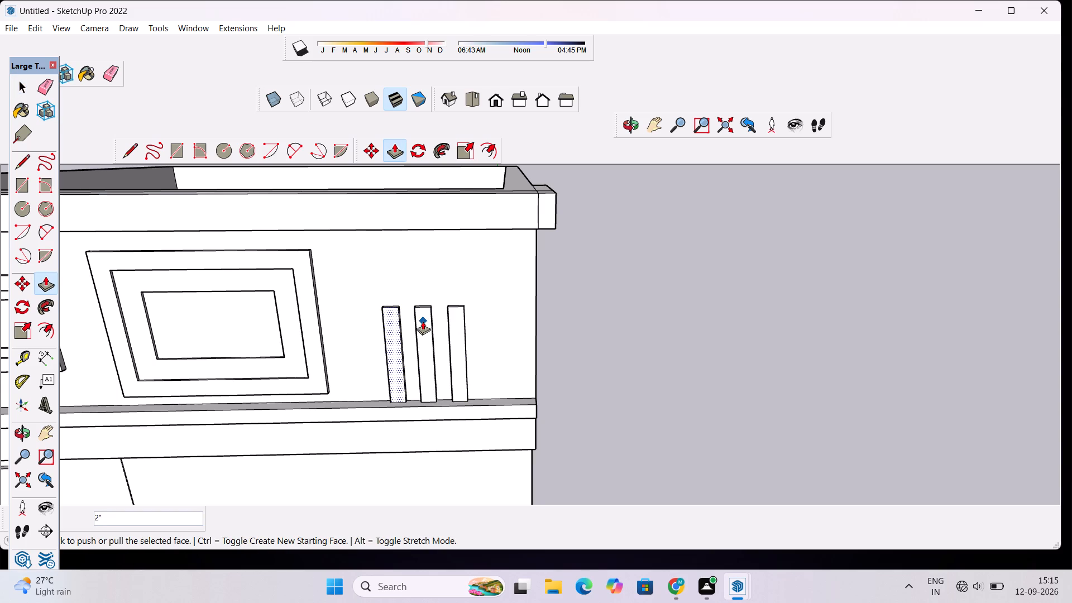
key("space")
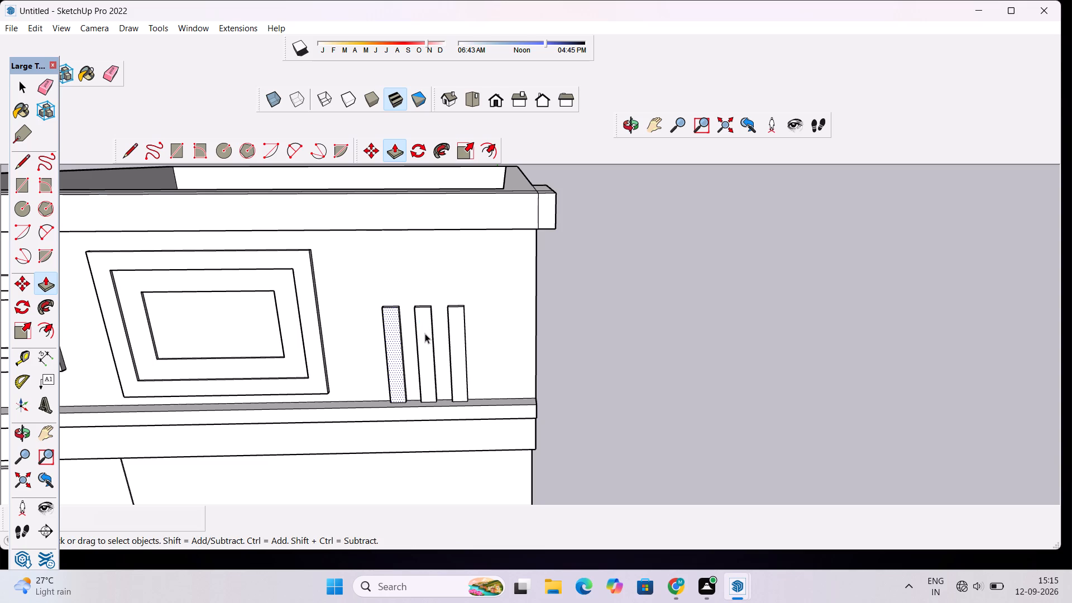
Erase the leftover dividing edges on the top, side and front faces of the parapet's projecting corner.
left_click(625, 131)
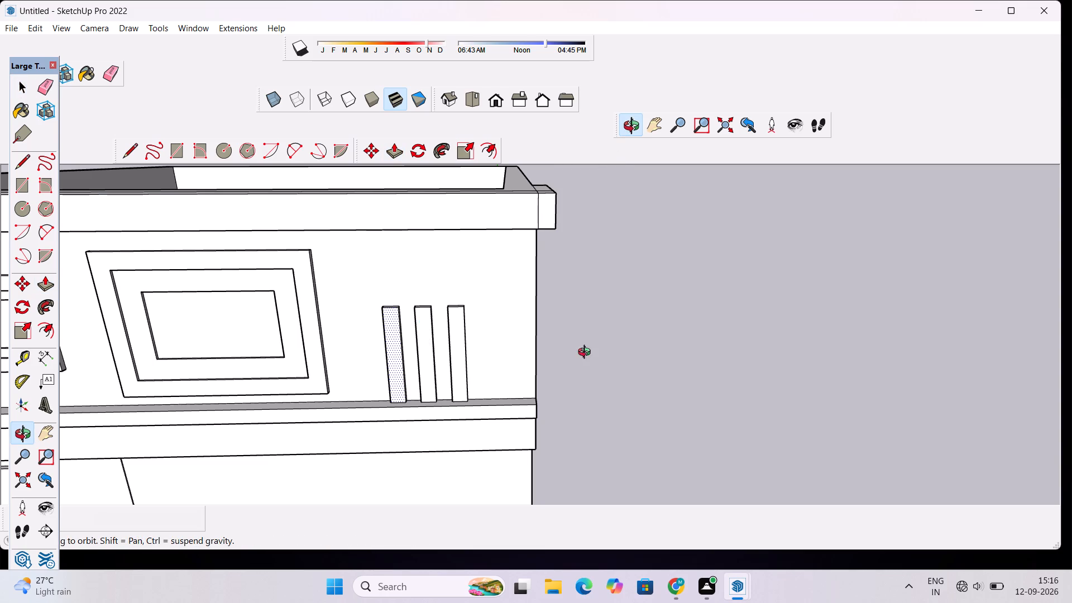
left_click_drag(587, 353, 389, 403)
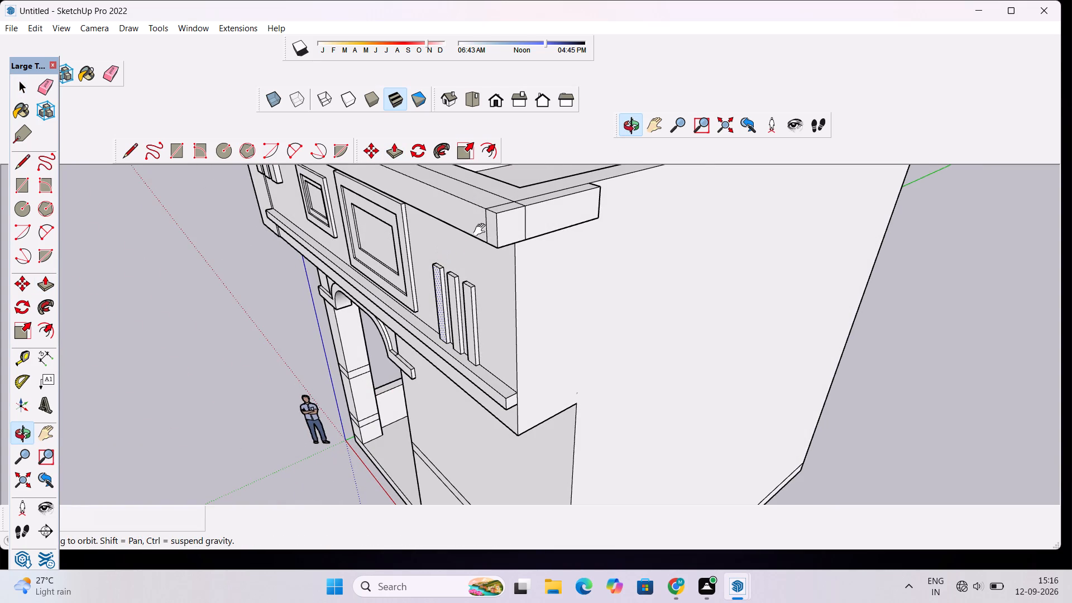
left_click_drag(482, 230, 486, 336, "shift")
scroll(492, 333, "up", 4, "shift")
key("e")
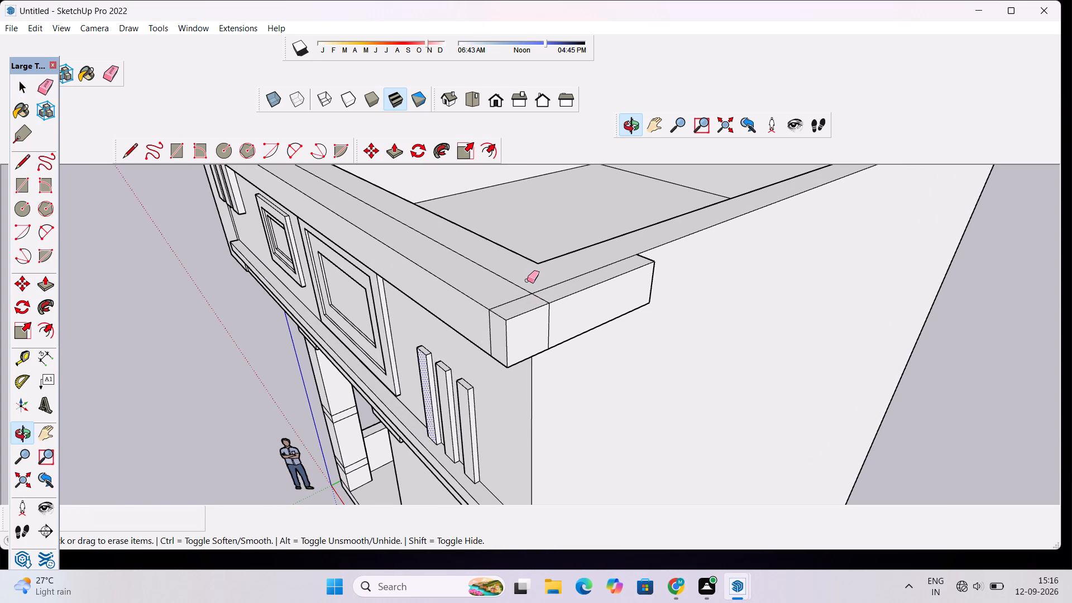
left_click_drag(527, 280, 529, 294)
left_click_drag(544, 285, 538, 296)
left_click(549, 312)
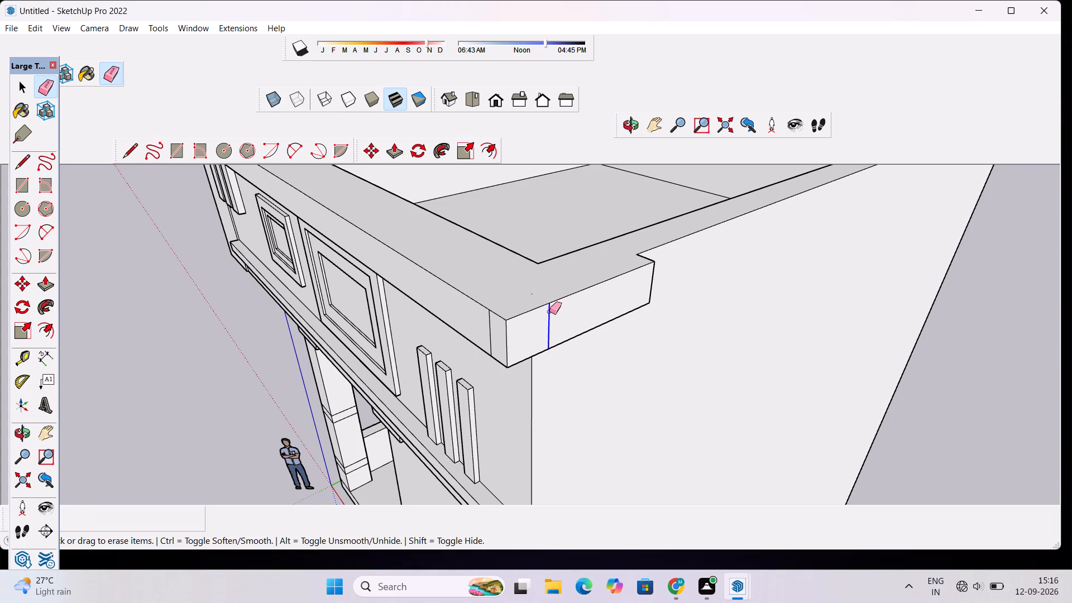
left_click(488, 325)
left_click(491, 327)
Examine the parapet corner, upper-wall details and whole front facade from several angles and distances.
left_click(630, 126)
left_click_drag(610, 271, 227, 352)
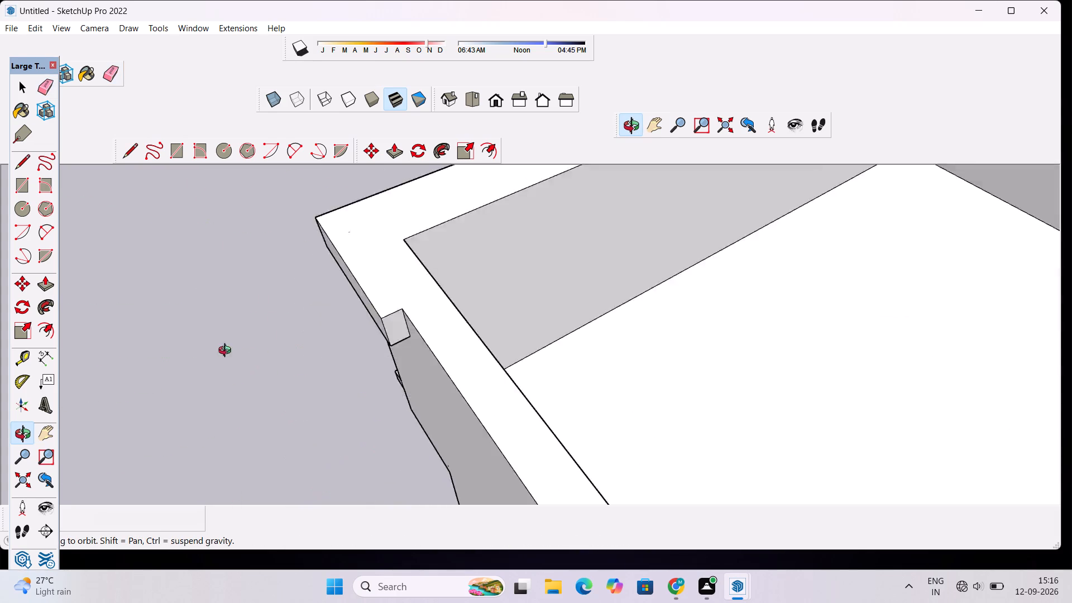
left_click_drag(227, 352, 803, 248)
scroll(768, 274, "down", 9)
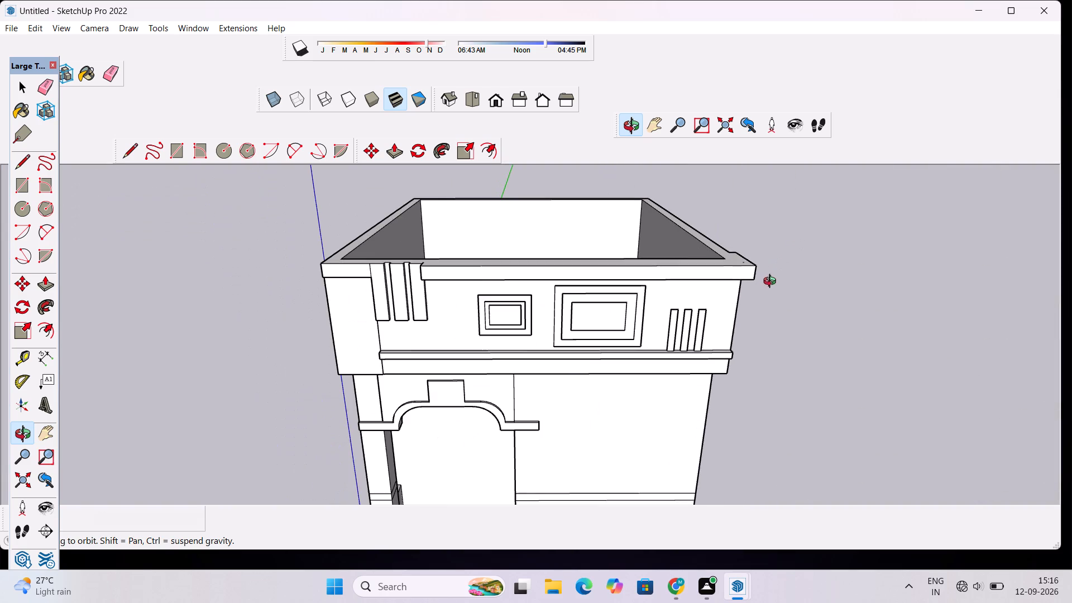
scroll(434, 336, "up", 5)
left_click_drag(729, 390, 698, 384)
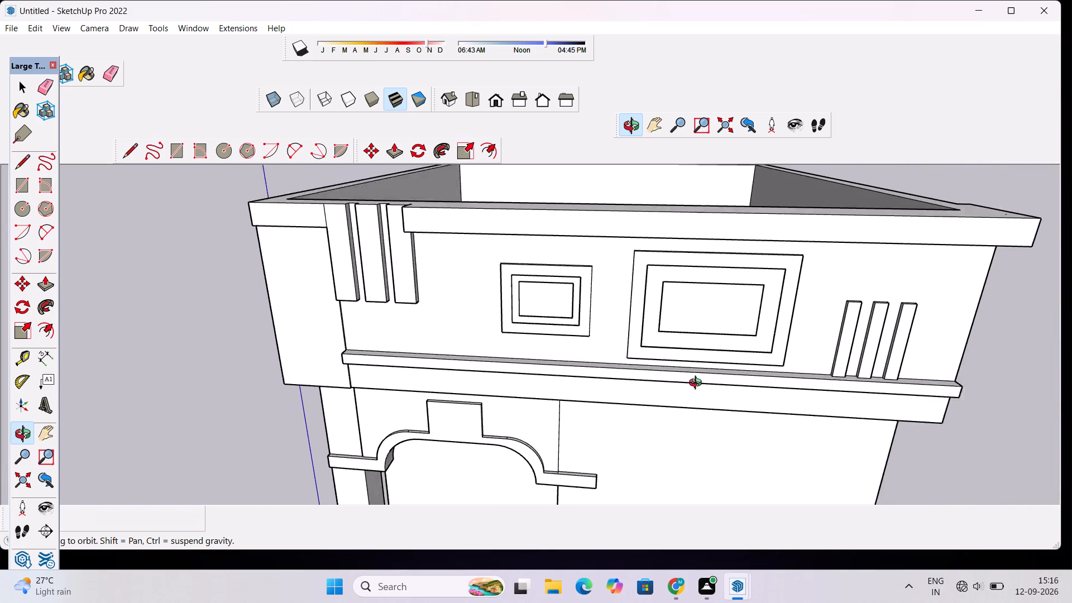
left_click_drag(698, 384, 652, 370)
scroll(651, 355, "down", 9)
left_click_drag(666, 422, 688, 362)
scroll(688, 362, "down", 4)
left_click_drag(671, 394, 734, 396)
scroll(709, 413, "up", 2)
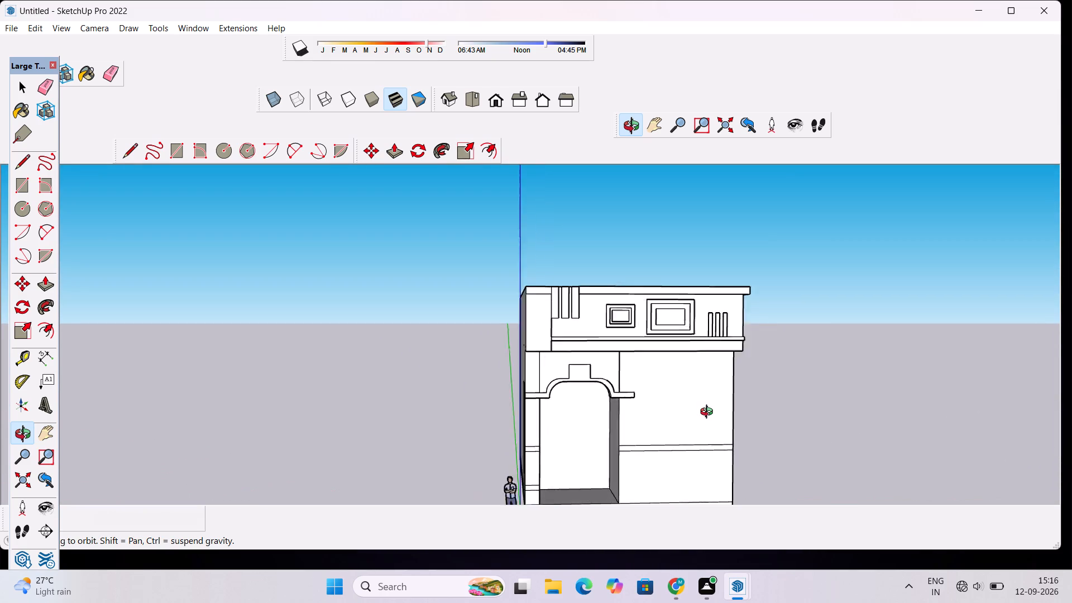
scroll(709, 413, "up", 2)
left_click_drag(709, 413, 690, 380, "shift")
left_click_drag(537, 435, 526, 393, "shift")
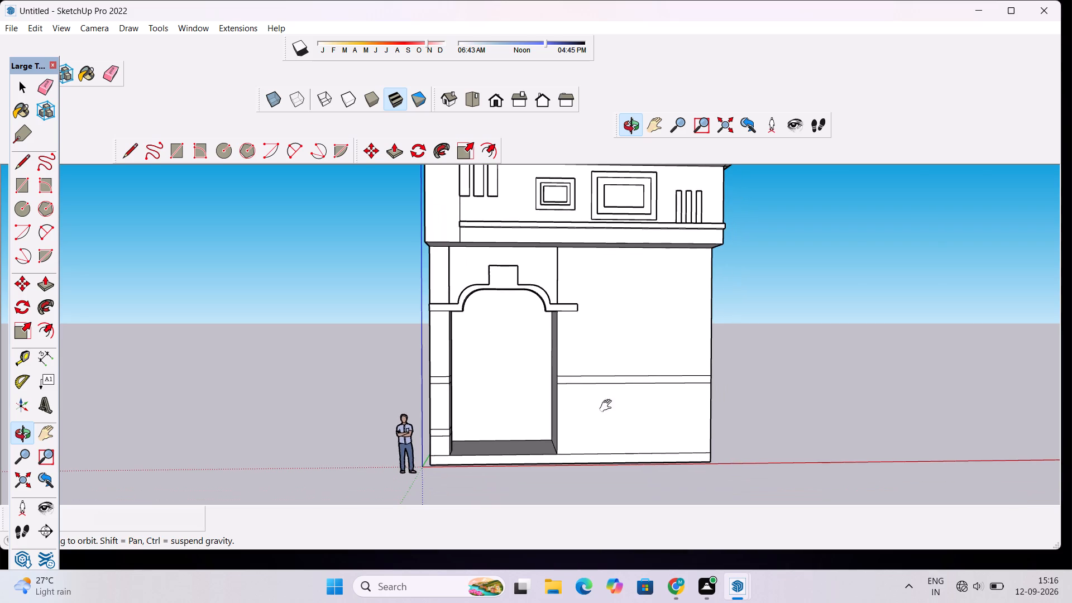
scroll(718, 414, "up", 5, "shift")
scroll(639, 376, "up", 4, "shift")
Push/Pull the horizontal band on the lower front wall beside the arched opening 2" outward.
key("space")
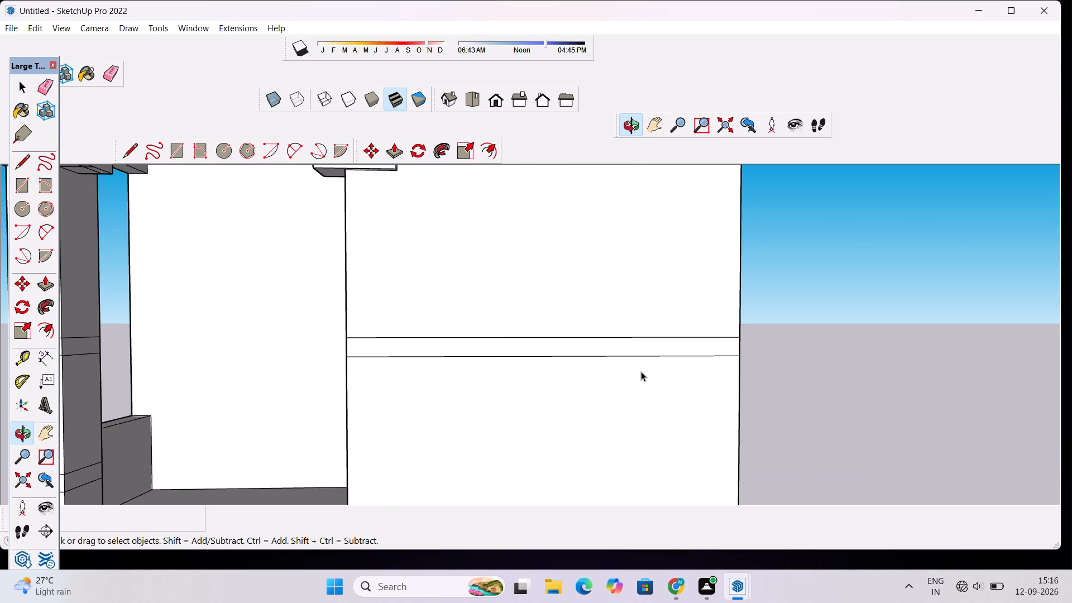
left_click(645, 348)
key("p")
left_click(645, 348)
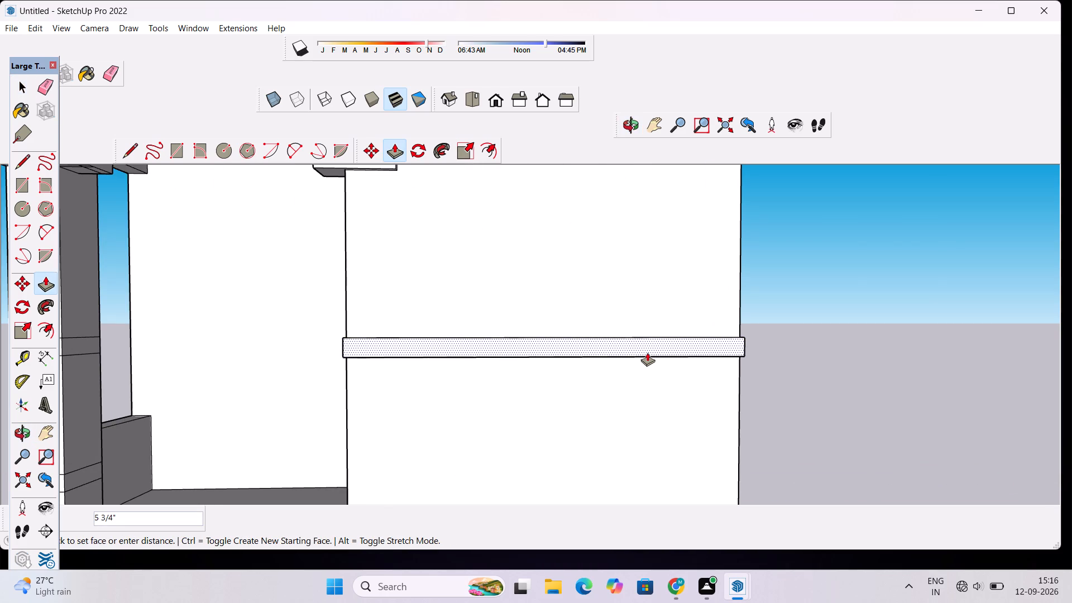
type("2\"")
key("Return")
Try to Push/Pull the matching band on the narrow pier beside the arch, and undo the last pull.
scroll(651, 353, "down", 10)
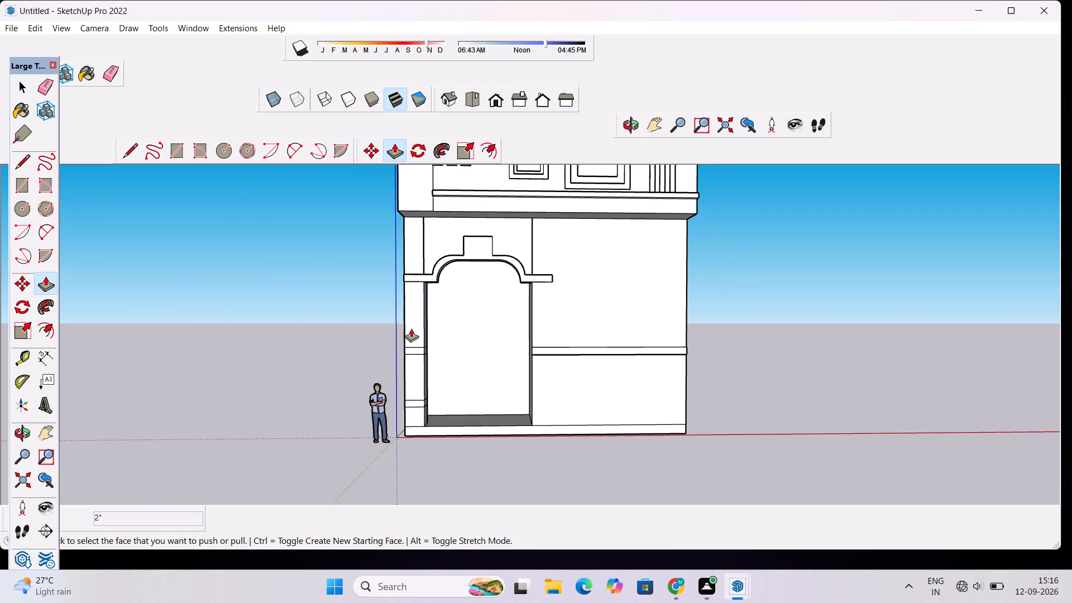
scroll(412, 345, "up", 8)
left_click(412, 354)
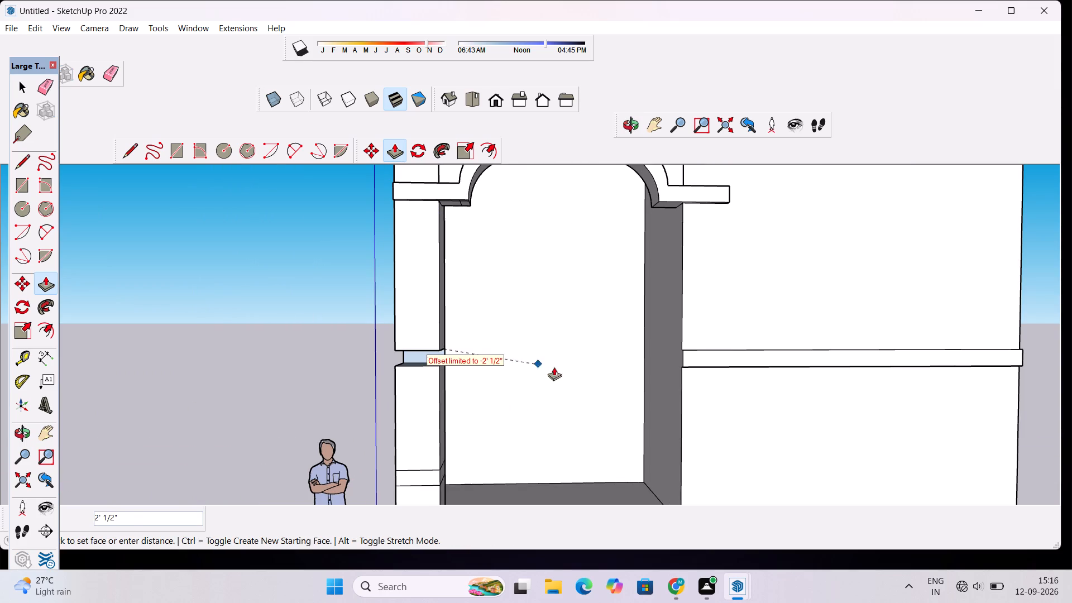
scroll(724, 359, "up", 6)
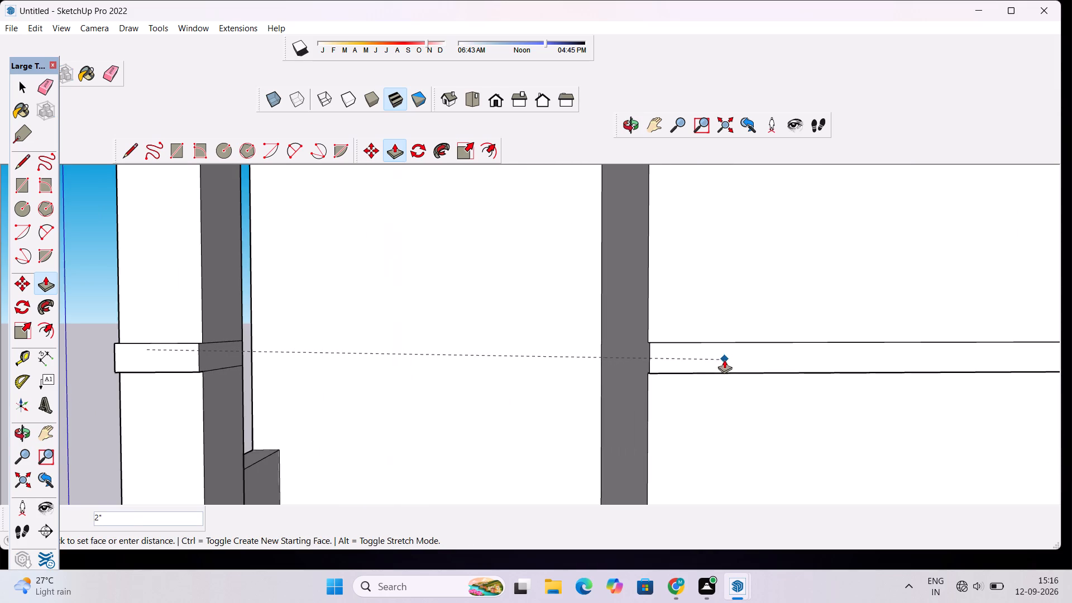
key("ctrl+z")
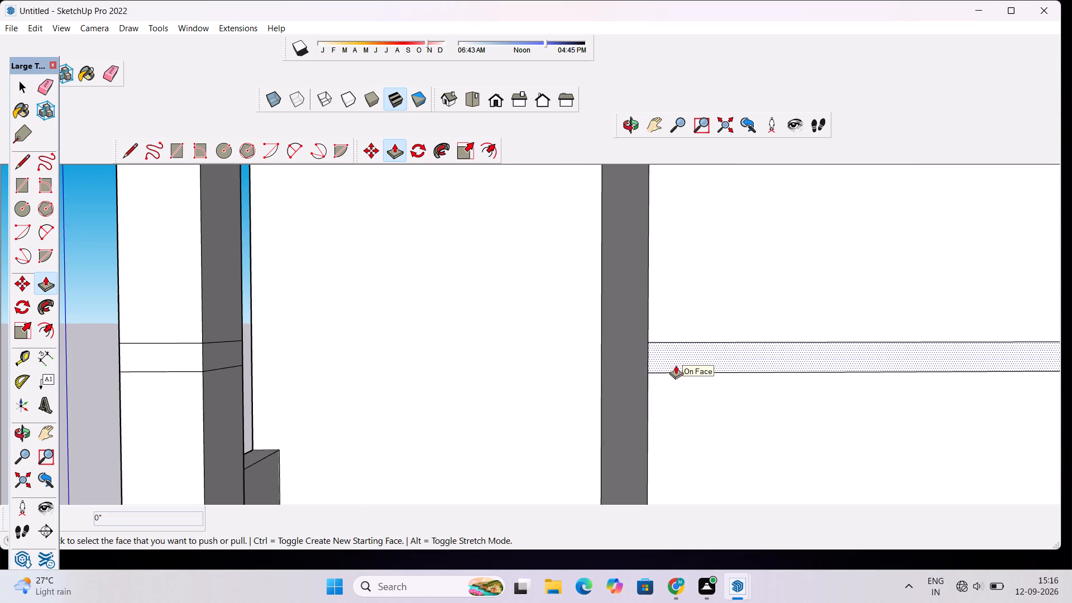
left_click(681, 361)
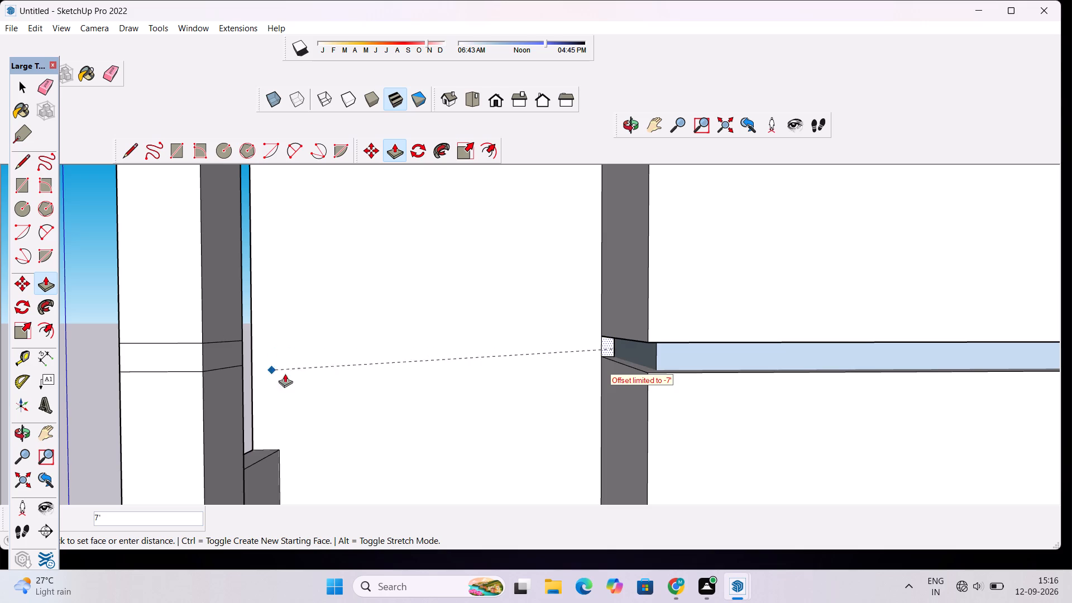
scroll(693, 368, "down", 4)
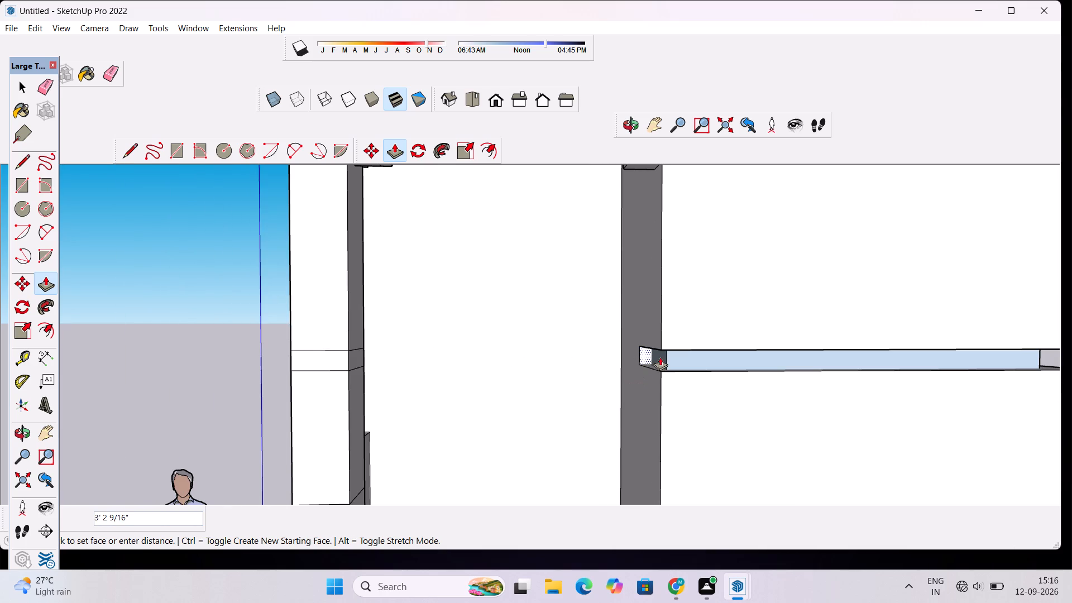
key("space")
Push/Pull the horizontal band on the wide lower front wall beside the arch 2" outward.
left_click(693, 362)
key("p")
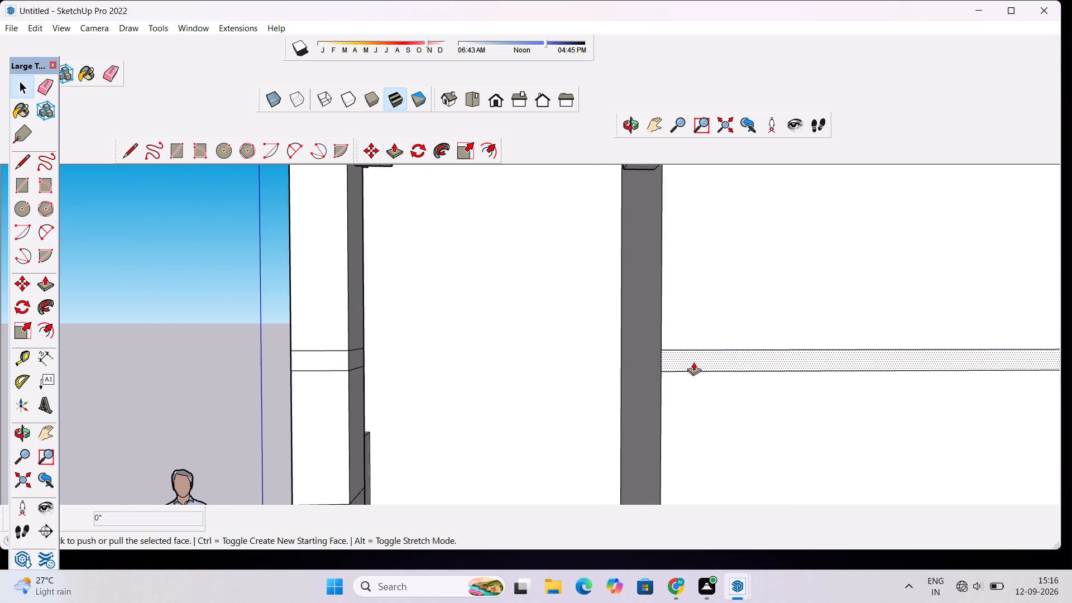
left_click(693, 362)
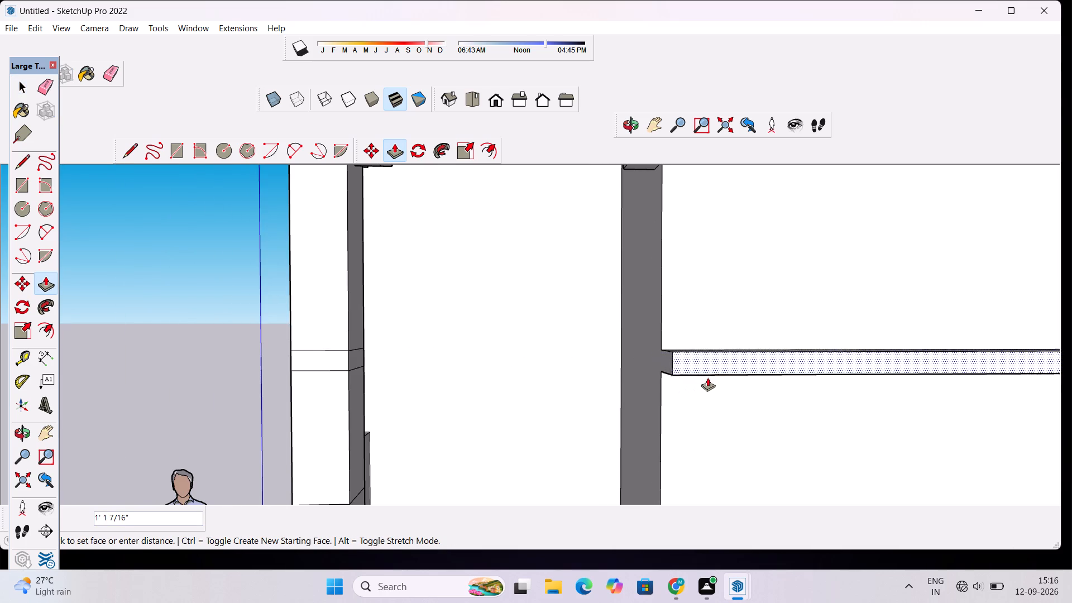
scroll(709, 377, "down", 6)
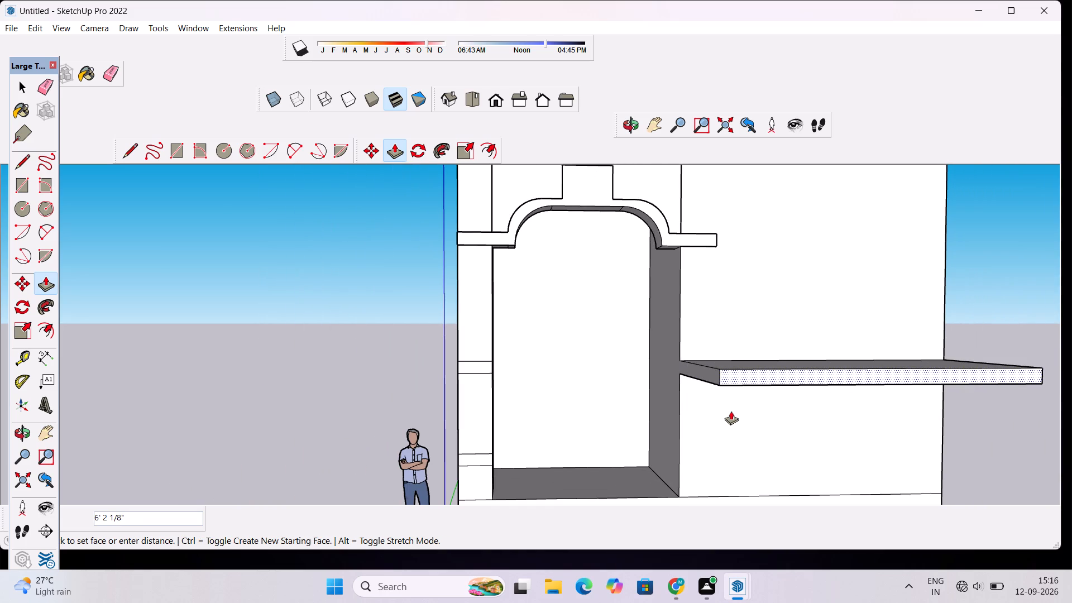
type("2\"")
key("Return")
scroll(471, 363, "up", 2)
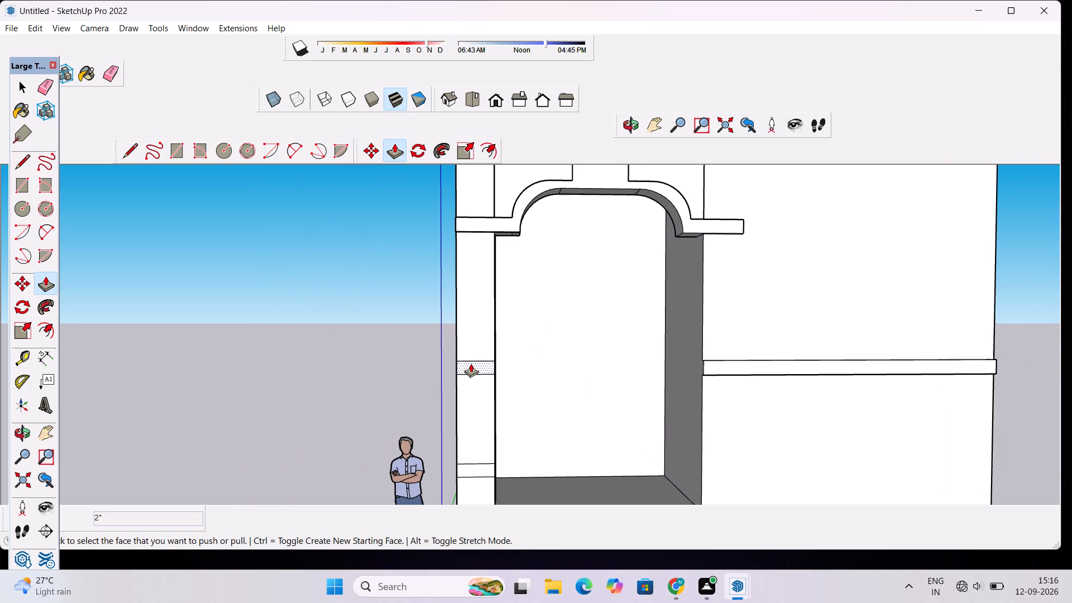
Push/Pull the upper and lower bands on the narrow pier's front face 2" outward, matching the wide wall's band.
left_click(471, 365)
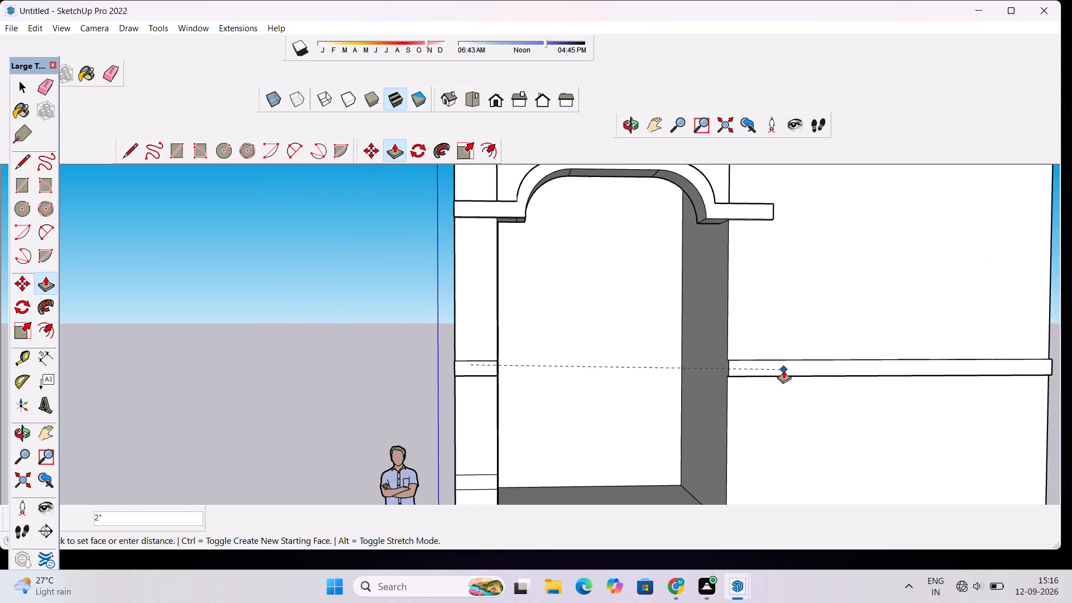
left_click(785, 370)
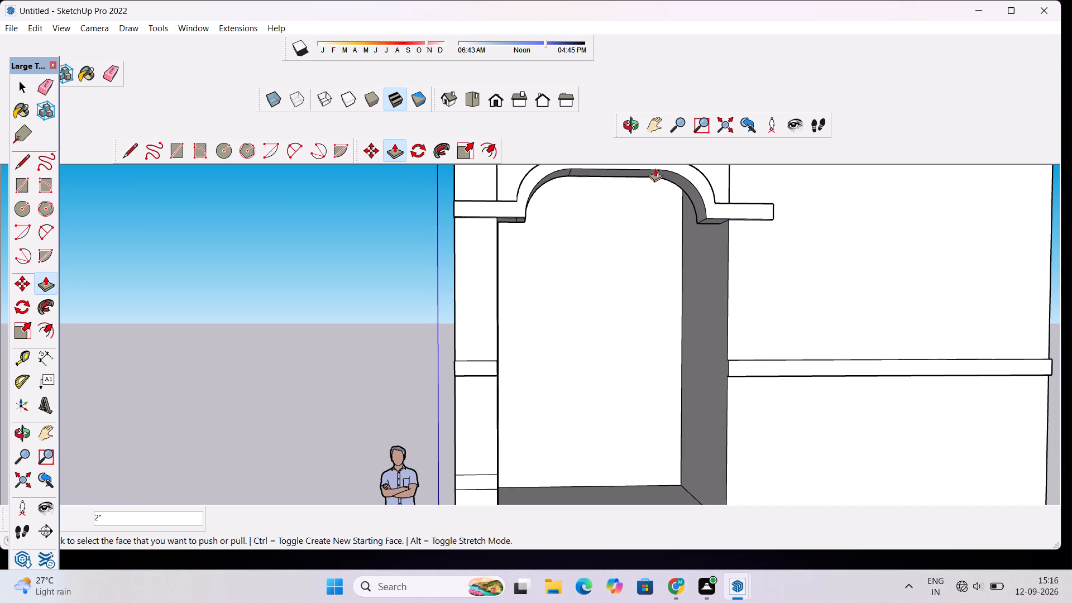
left_click(637, 133)
left_click_drag(740, 393, 562, 421)
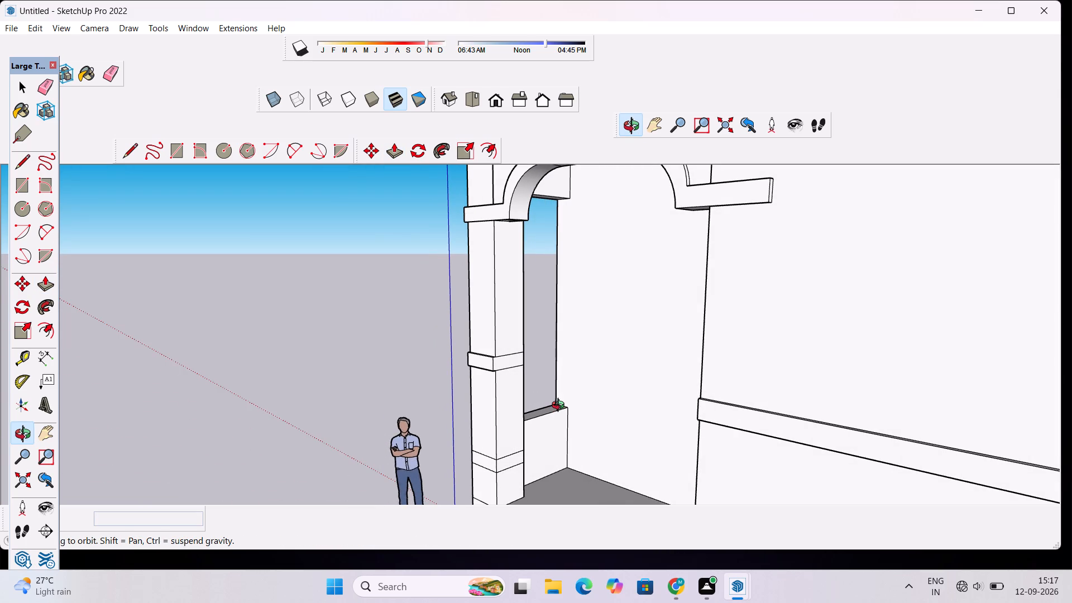
scroll(535, 307, "down", 4)
scroll(501, 444, "up", 4)
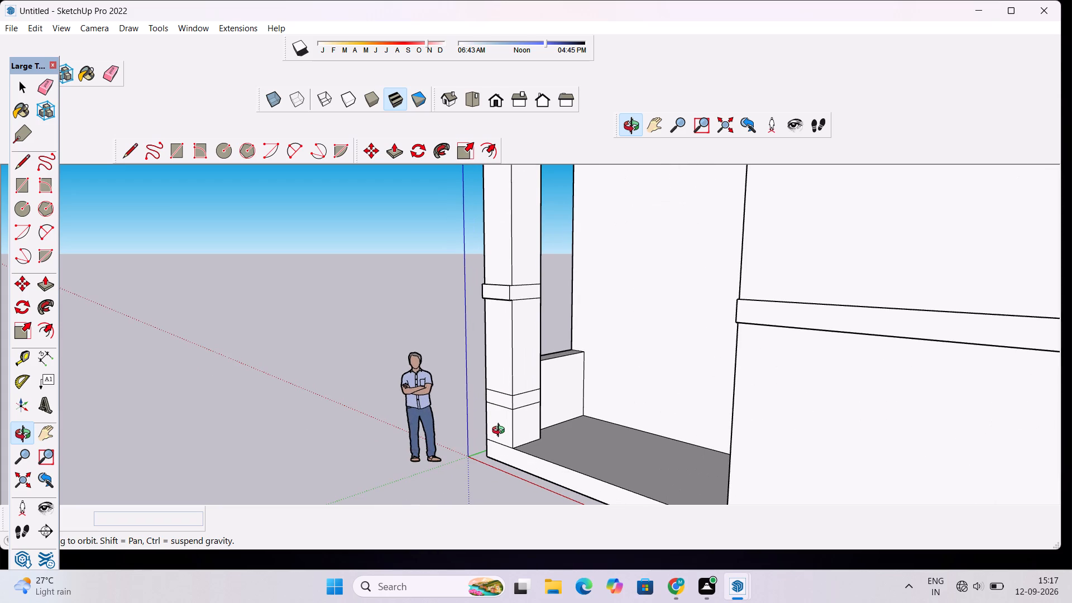
scroll(517, 407, "up", 2)
key("p")
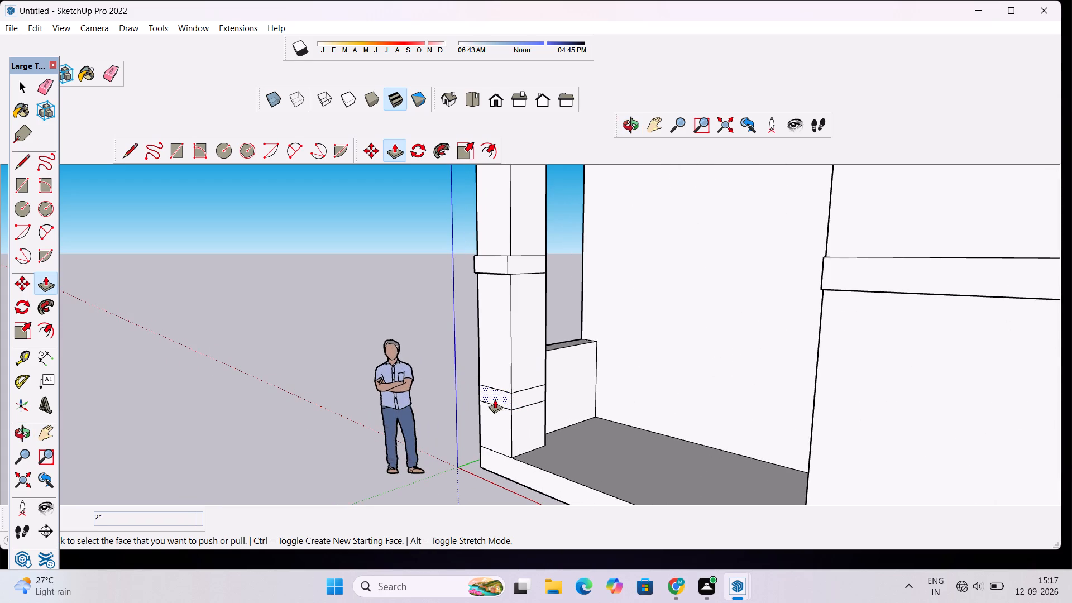
left_click(495, 397)
left_click(491, 262)
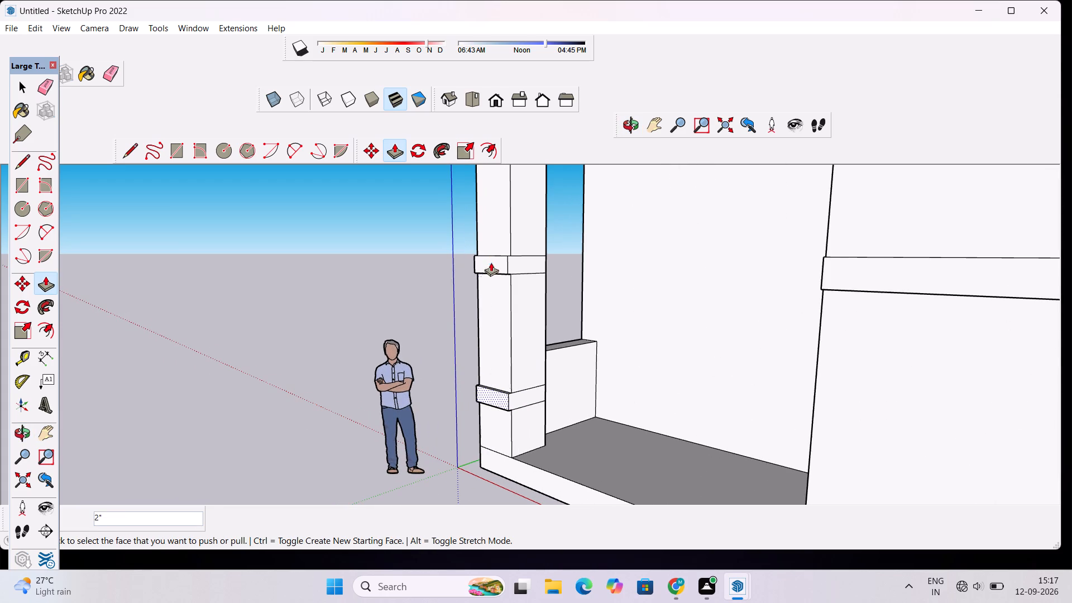
Push/Pull the lower and upper bands on the pier's face inside the arched opening 2" outward.
left_click(522, 398)
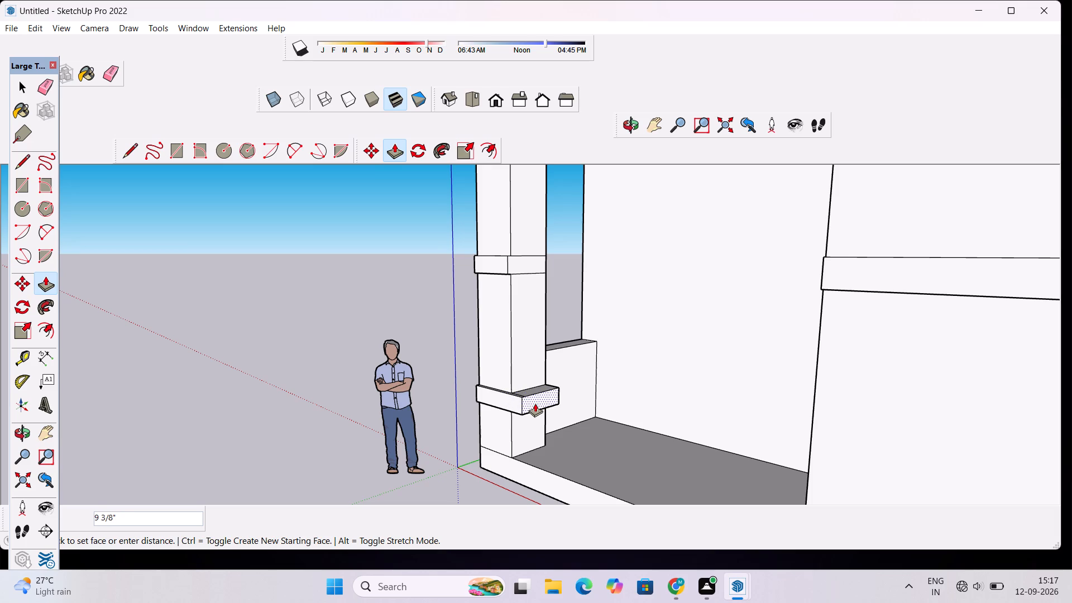
type("2\"")
key("Return")
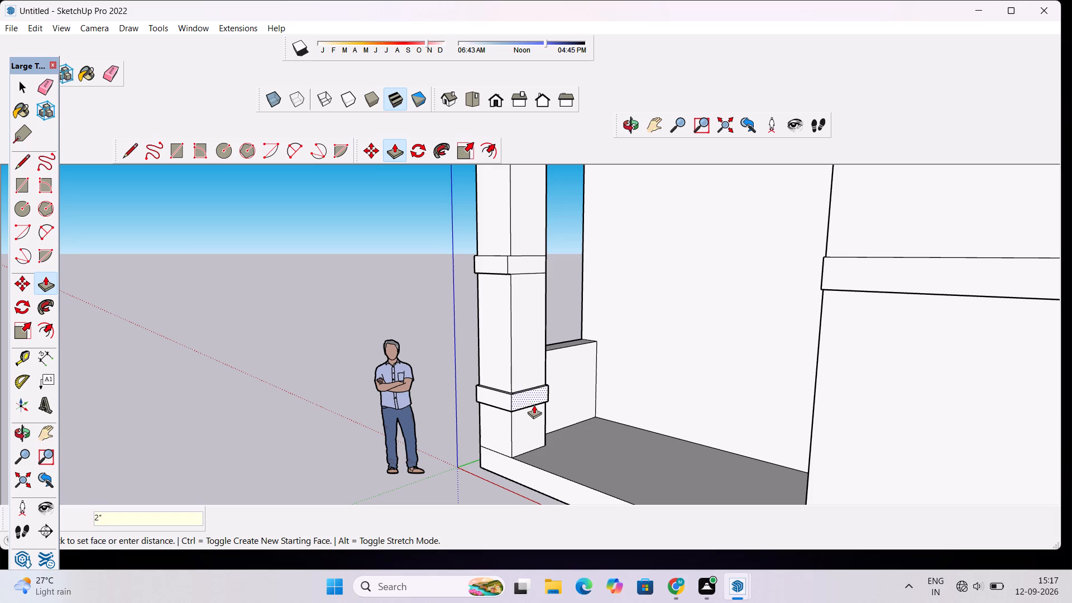
scroll(516, 250, "up", 7)
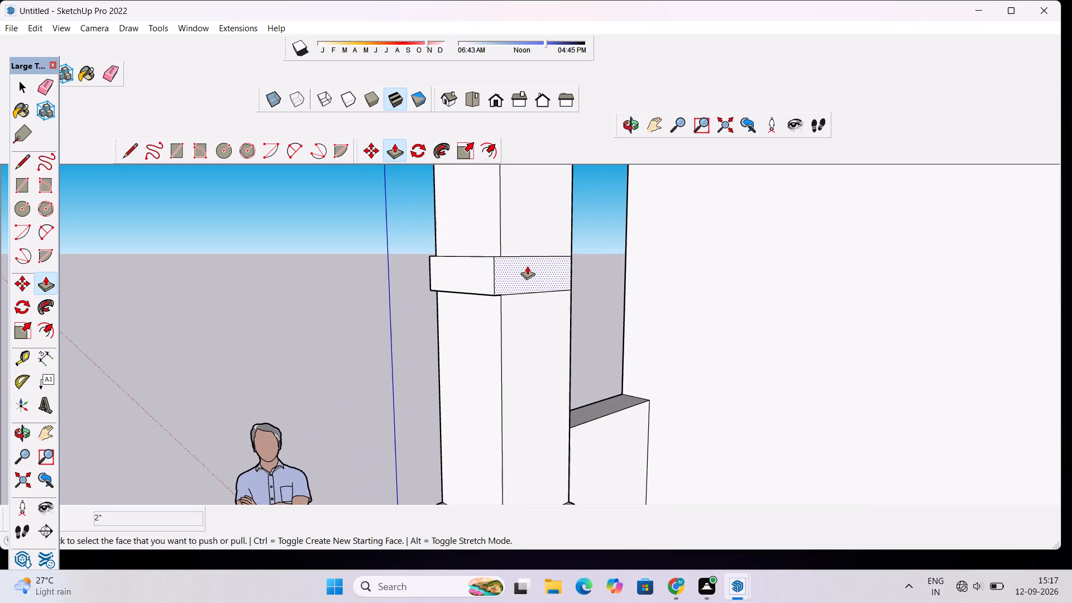
left_click(527, 266)
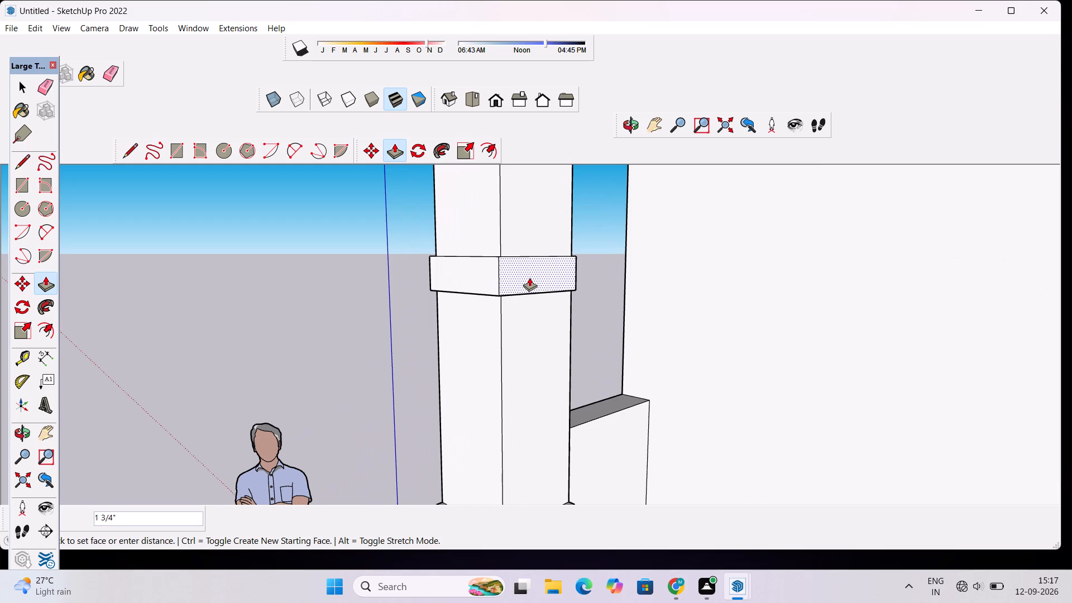
type("2\"")
key("Return")
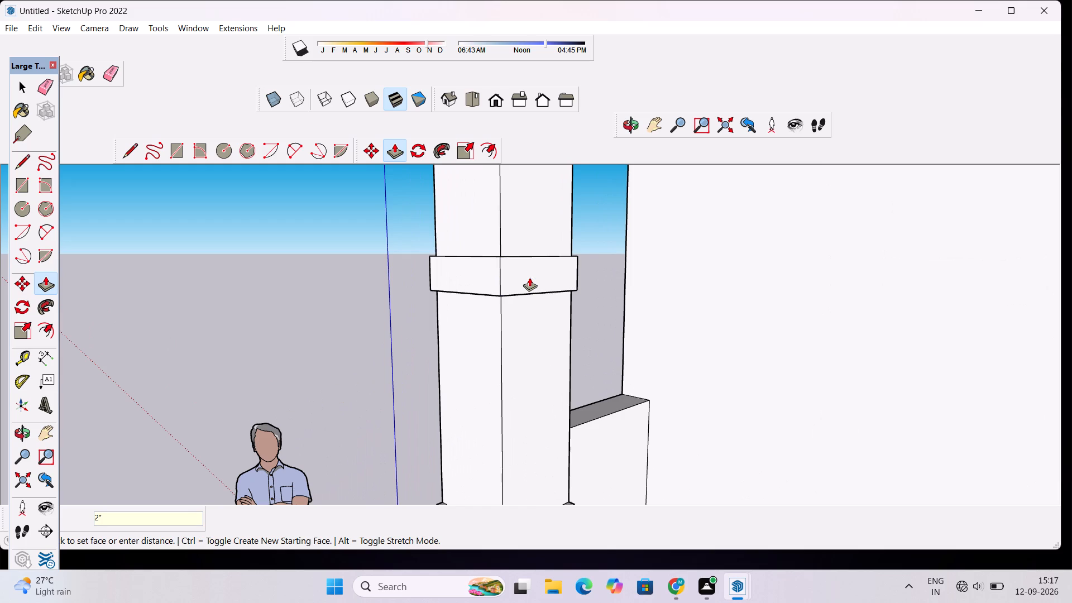
Push/Pull the upper and lower bands on the pier's outer side face 2" outward.
scroll(521, 279, "down", 12)
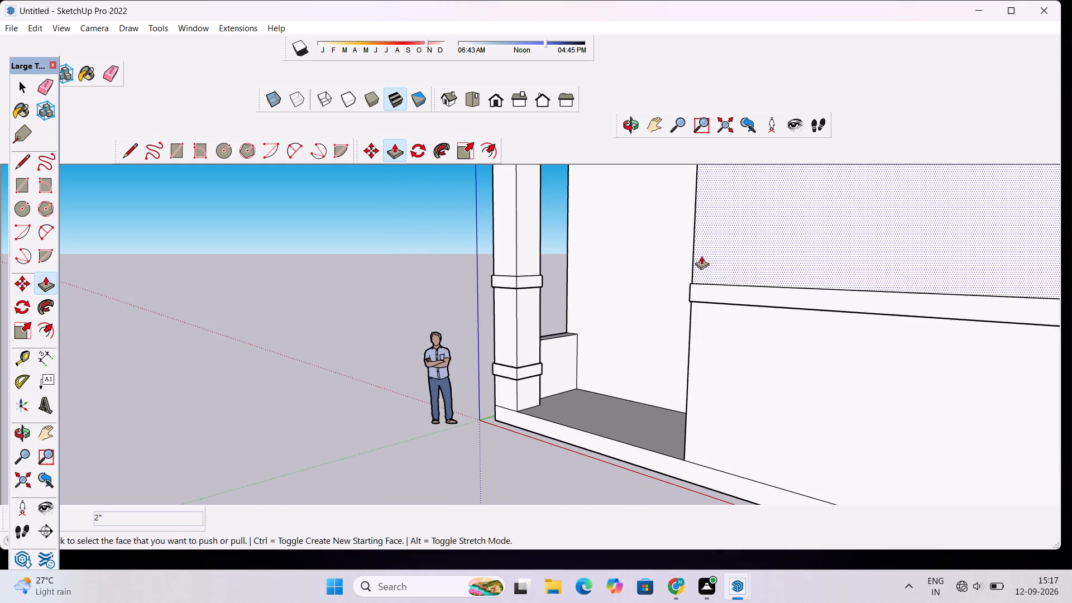
left_click(628, 121)
left_click_drag(543, 242, 787, 253)
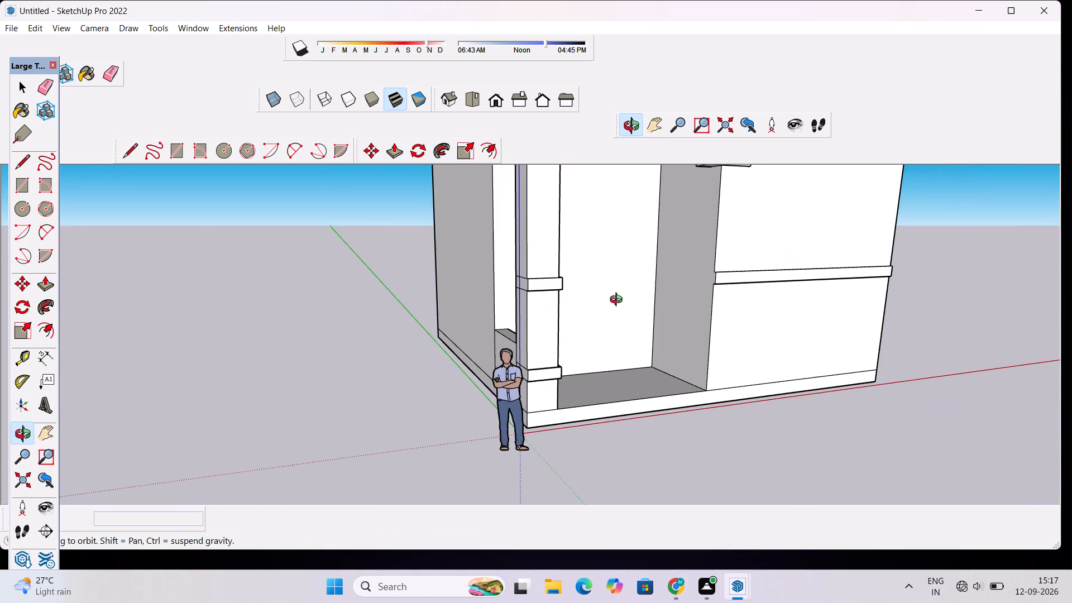
scroll(618, 301, "up", 4)
left_click_drag(397, 339, 475, 336)
scroll(526, 310, "up", 1)
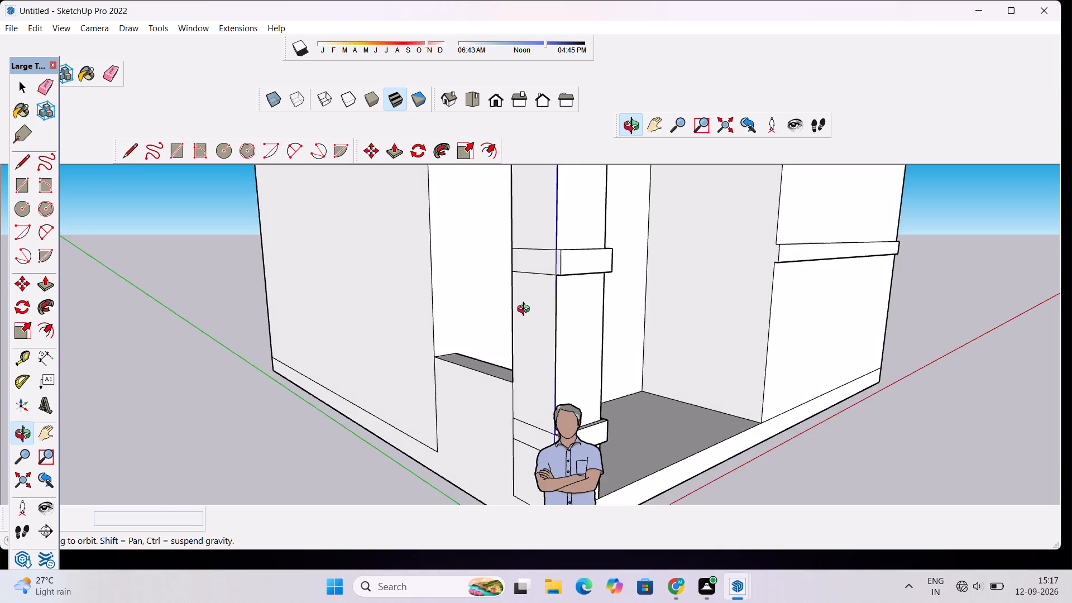
left_click_drag(521, 315, 573, 330)
scroll(573, 319, "up", 2)
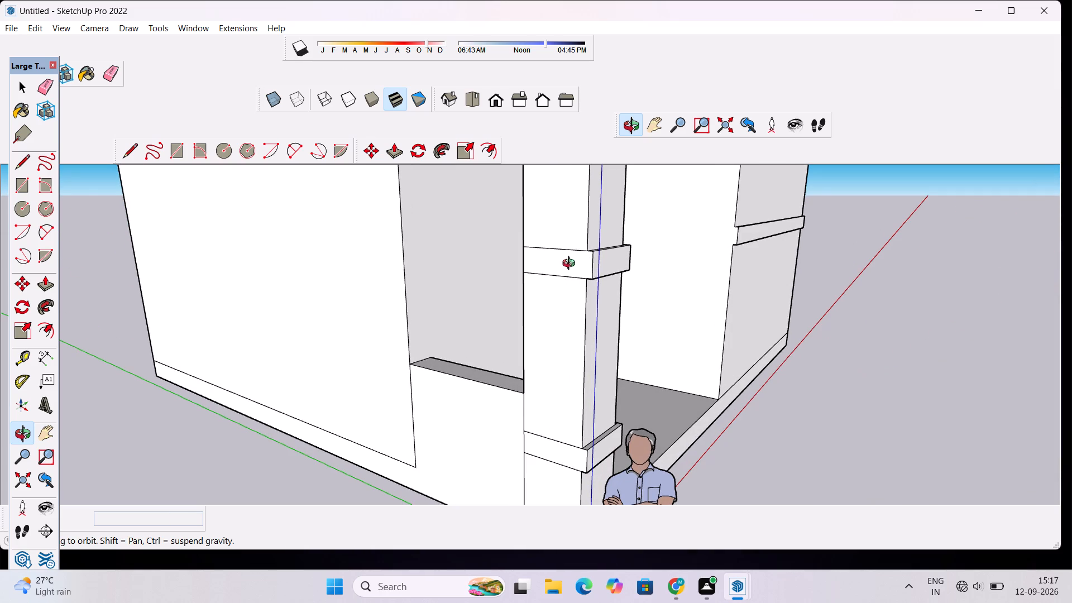
left_click_drag(572, 265, 553, 337, "shift")
key("space")
left_click(553, 333)
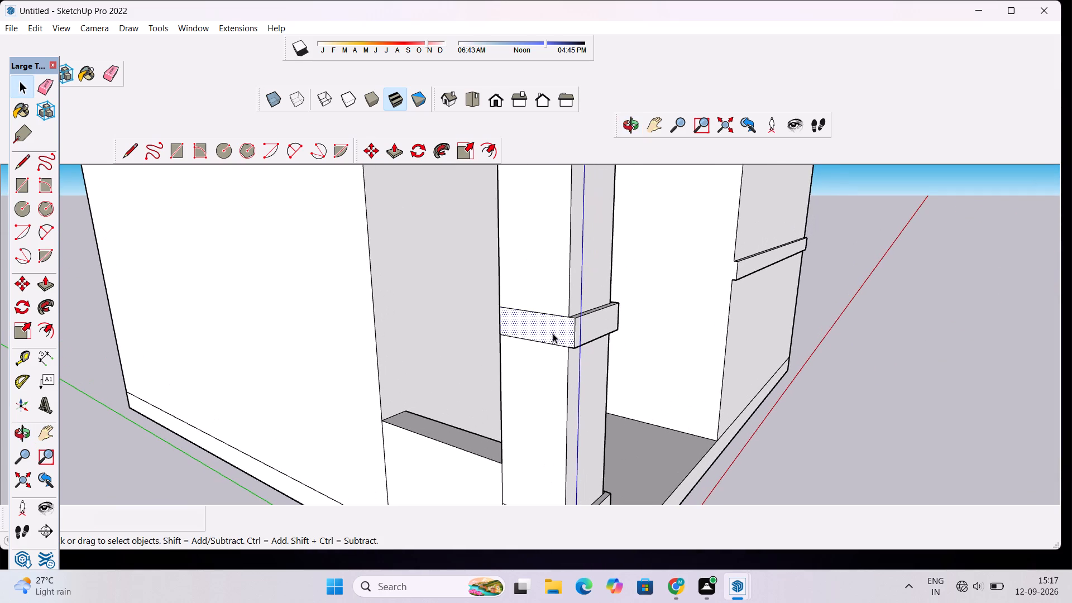
key("p")
left_click(553, 333)
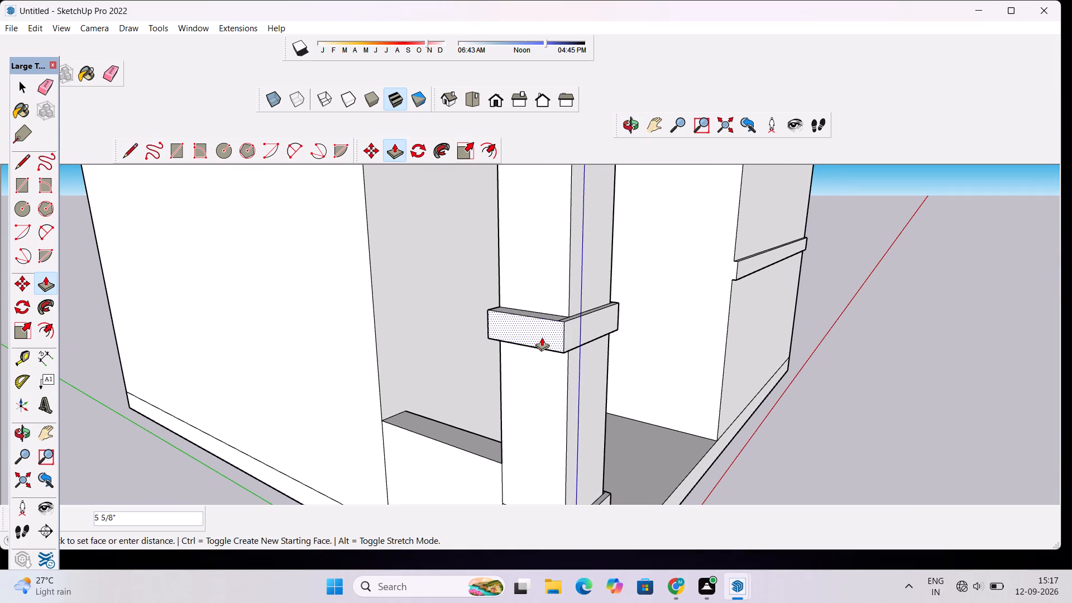
type("2\"")
key("Return")
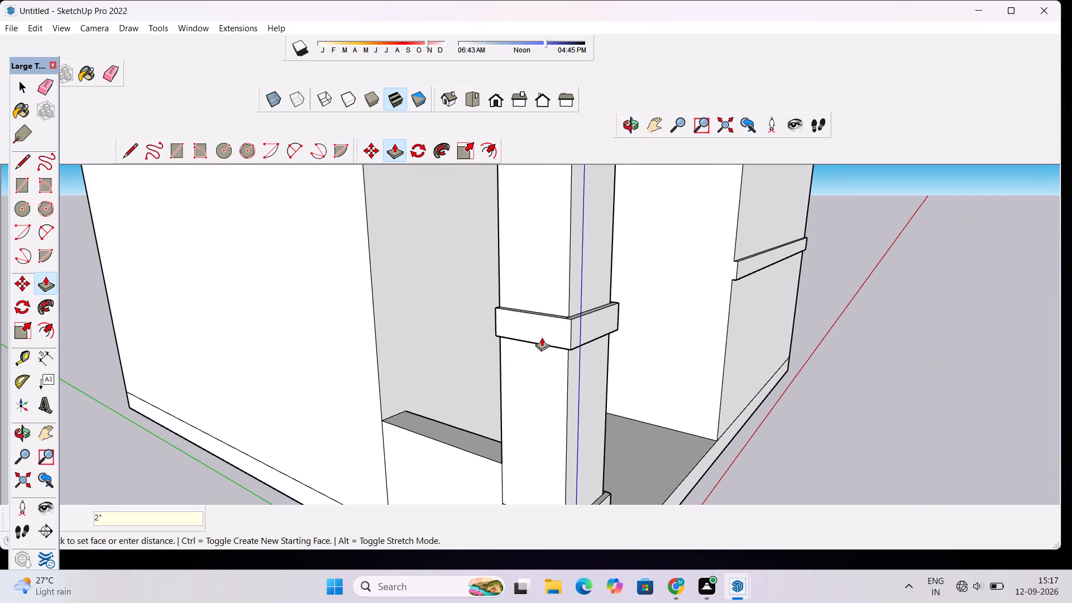
scroll(548, 288, "down", 8)
left_click(544, 406)
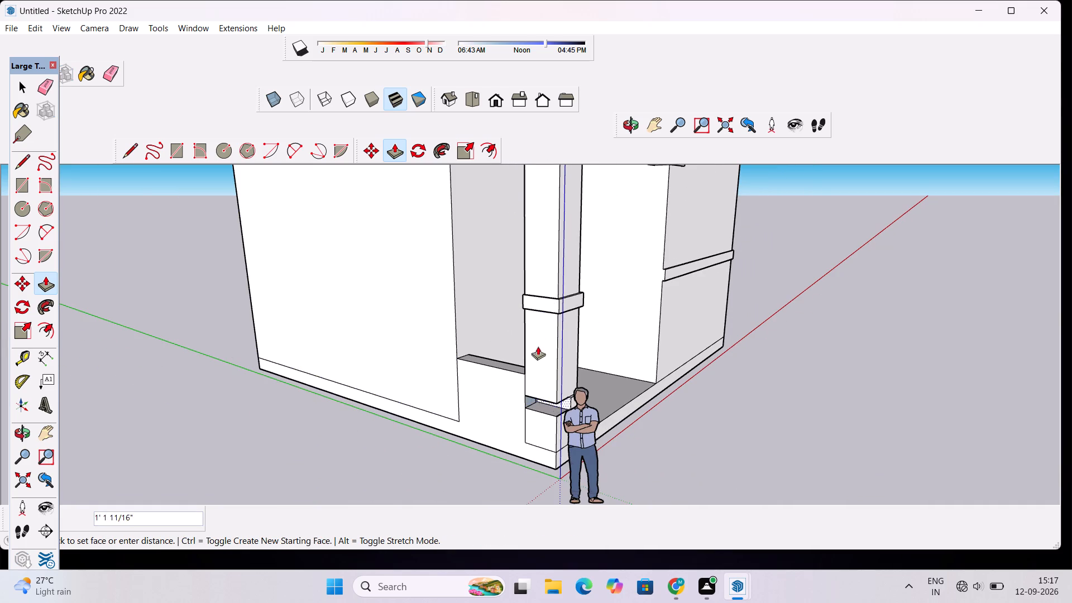
left_click(544, 304)
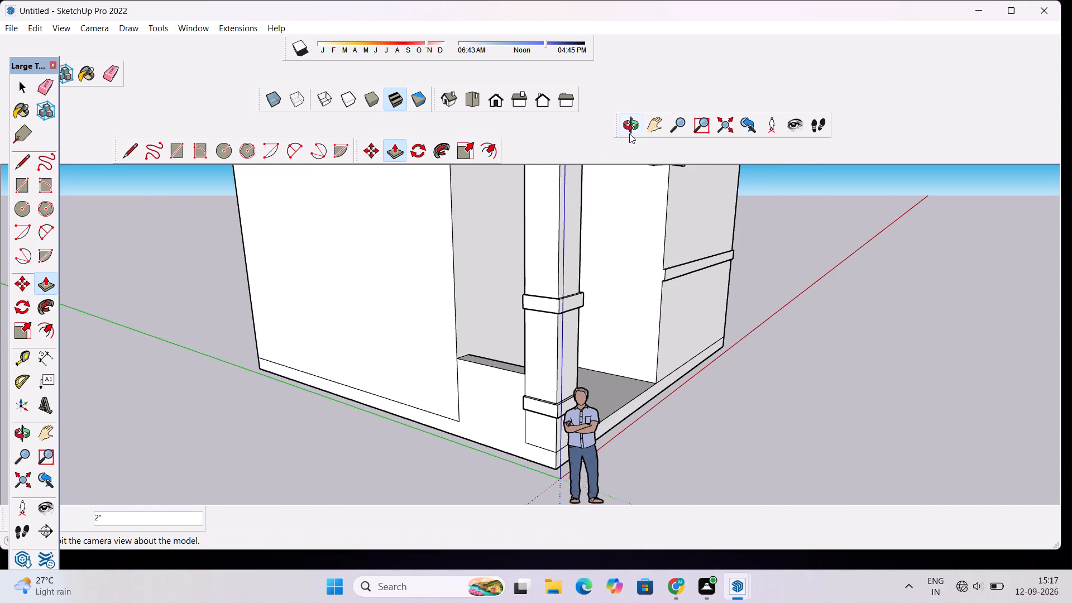
Push/Pull the upper band on the pier's rear face, toward the side-wall opening, 2" outward.
left_click(629, 133)
left_click_drag(511, 252, 729, 286)
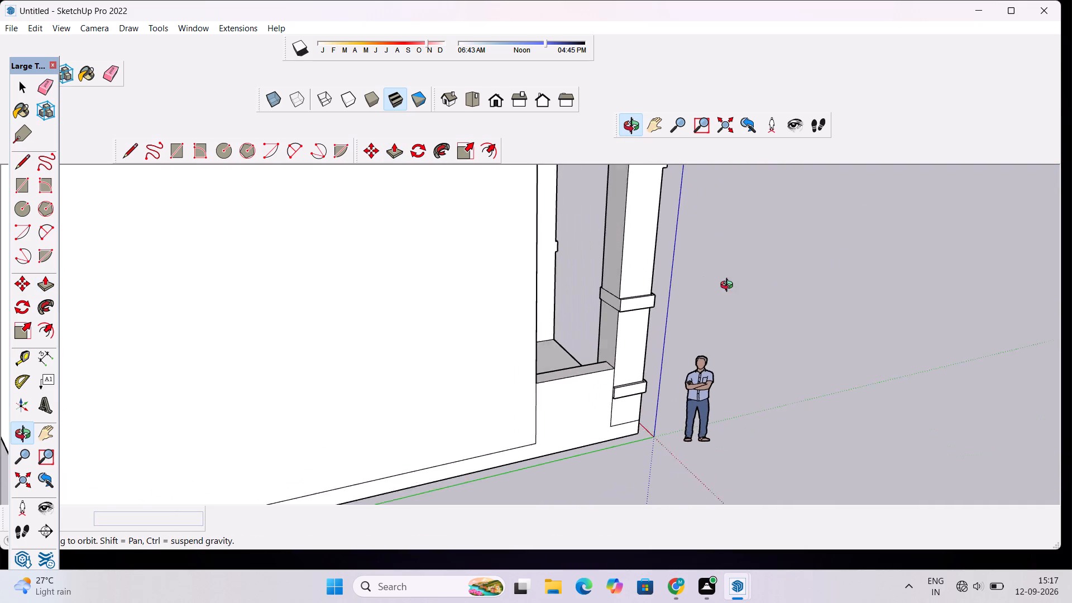
left_click_drag(729, 286, 748, 290)
scroll(616, 310, "up", 12)
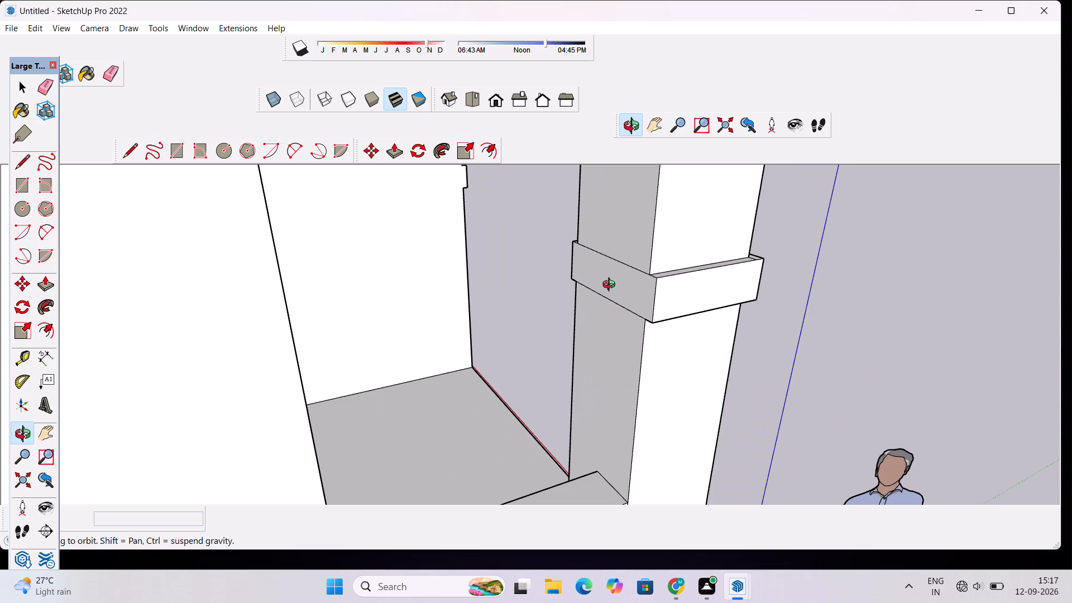
key("p")
left_click(611, 286)
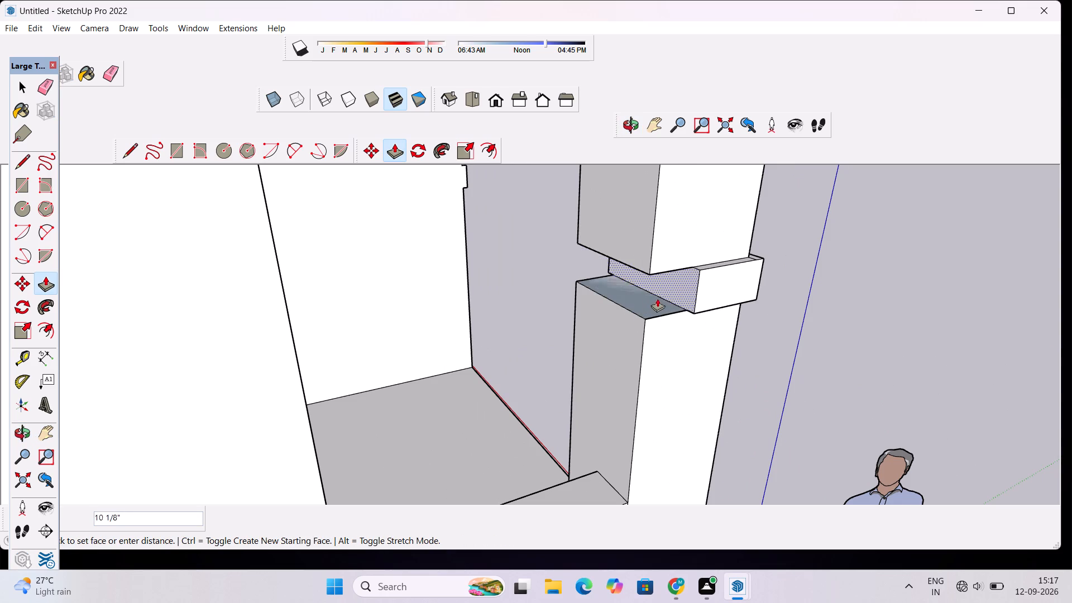
scroll(619, 311, "down", 2)
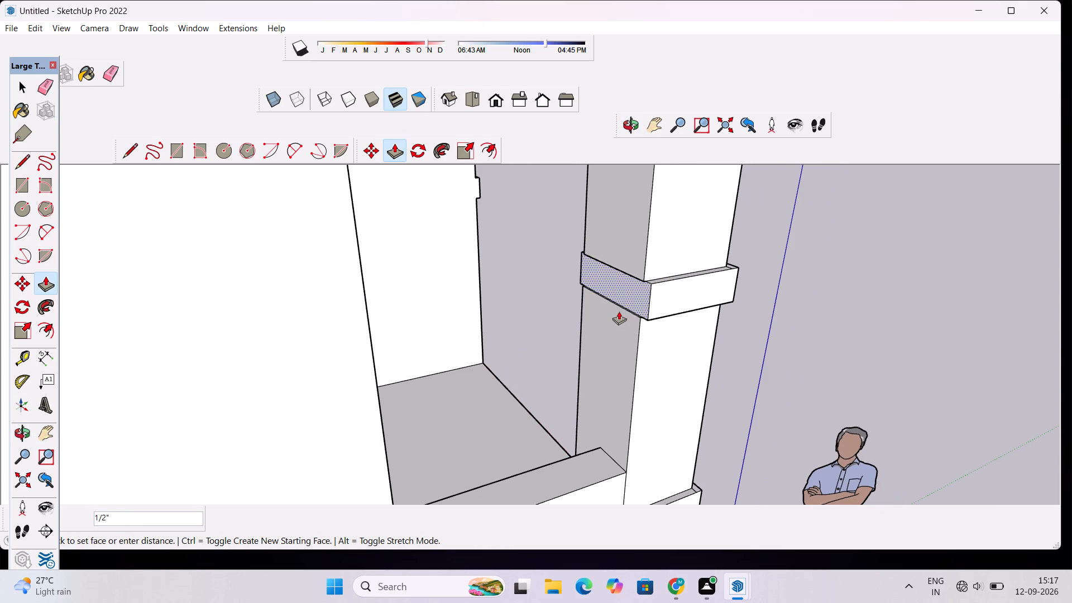
type("2\"")
key("Return")
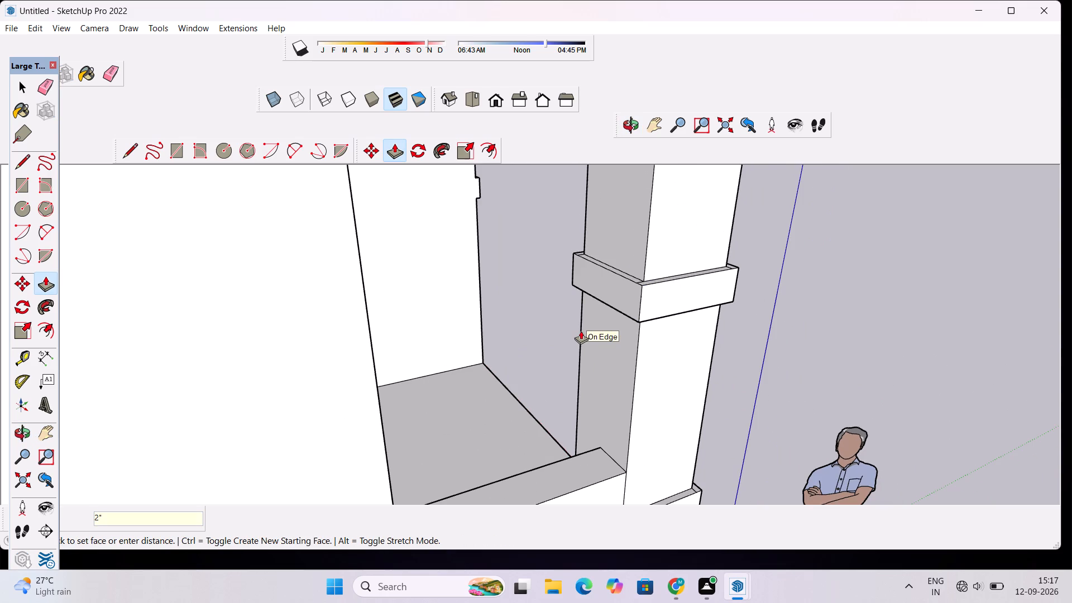
Examine the raised bands around the pier and the whole front facade from several angles and distances.
scroll(580, 331, "down", 6)
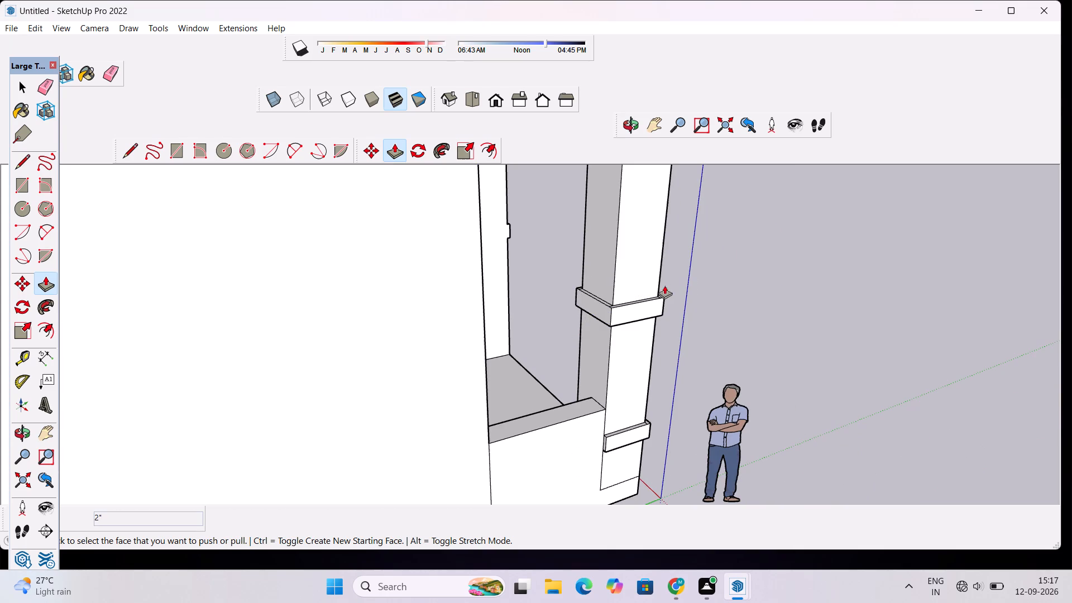
left_click(636, 129)
left_click_drag(726, 336, 314, 265)
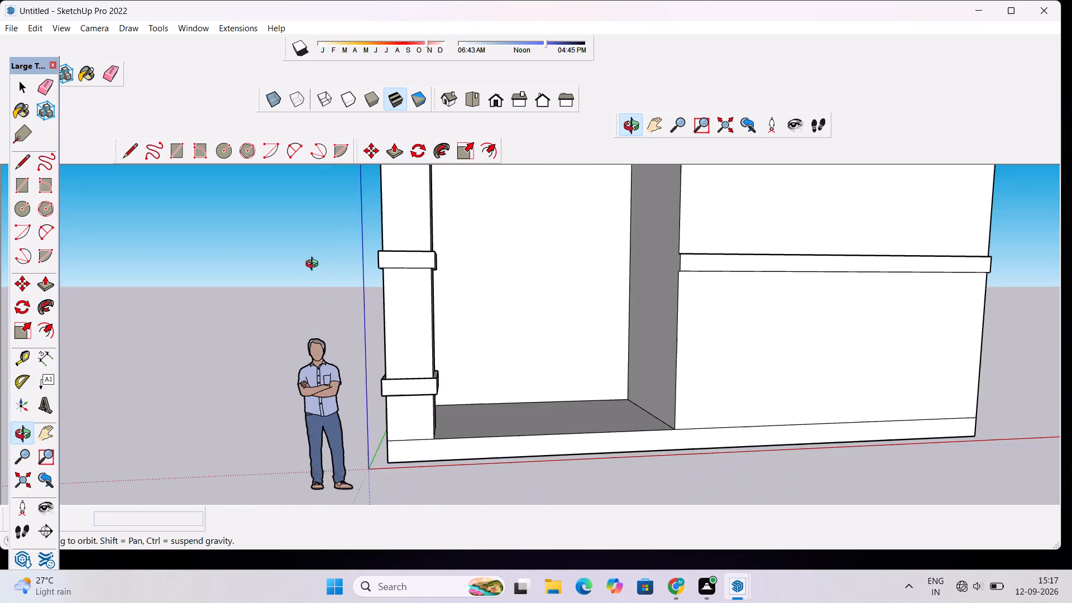
scroll(323, 283, "down", 5)
scroll(377, 279, "down", 5)
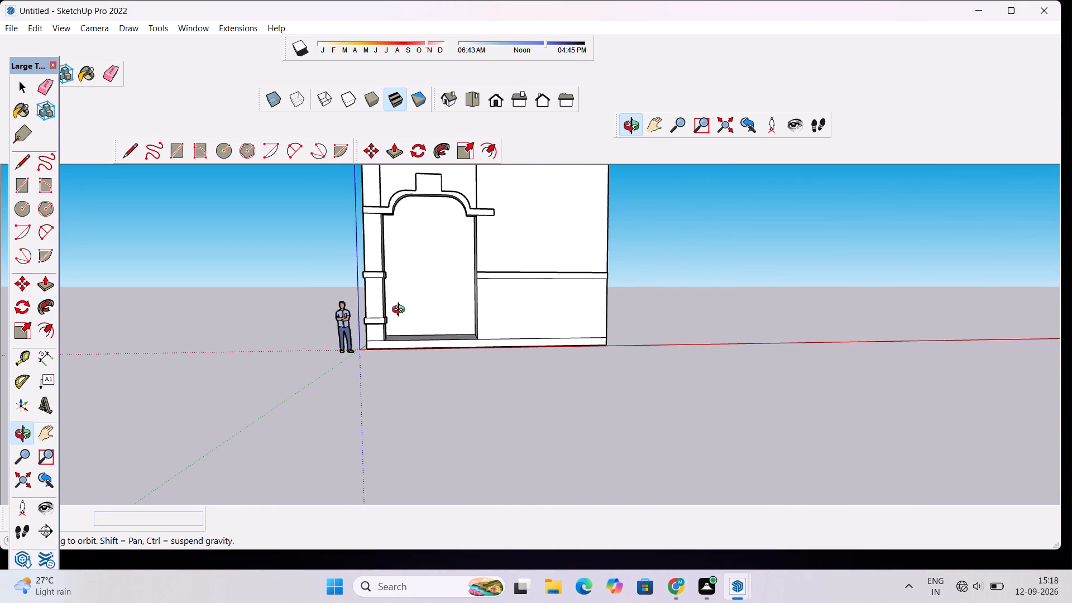
left_click_drag(417, 296, 404, 301)
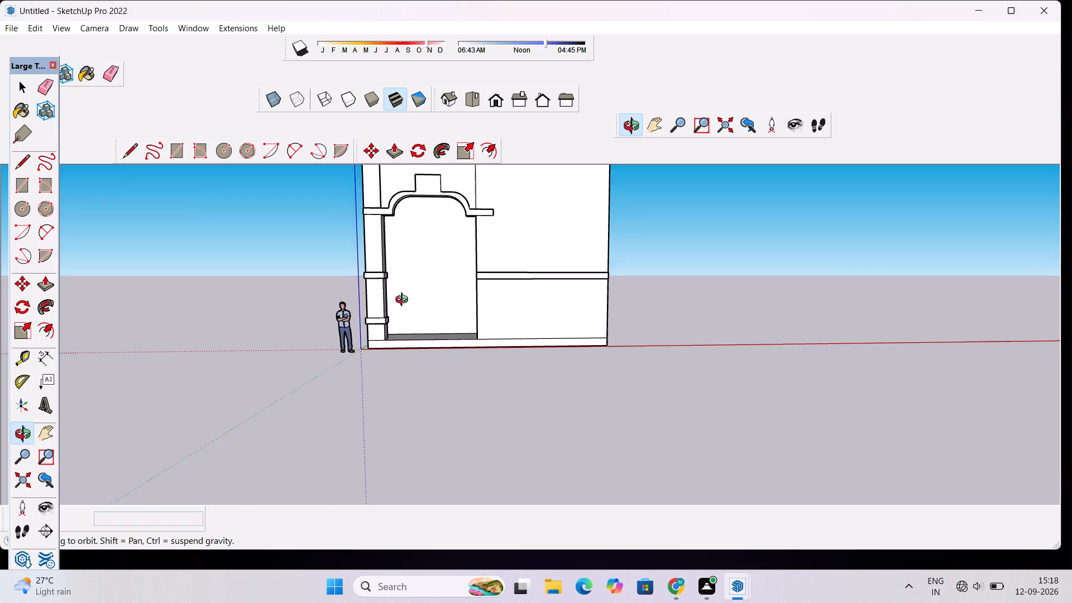
left_click_drag(404, 301, 210, 294)
scroll(460, 301, "up", 6)
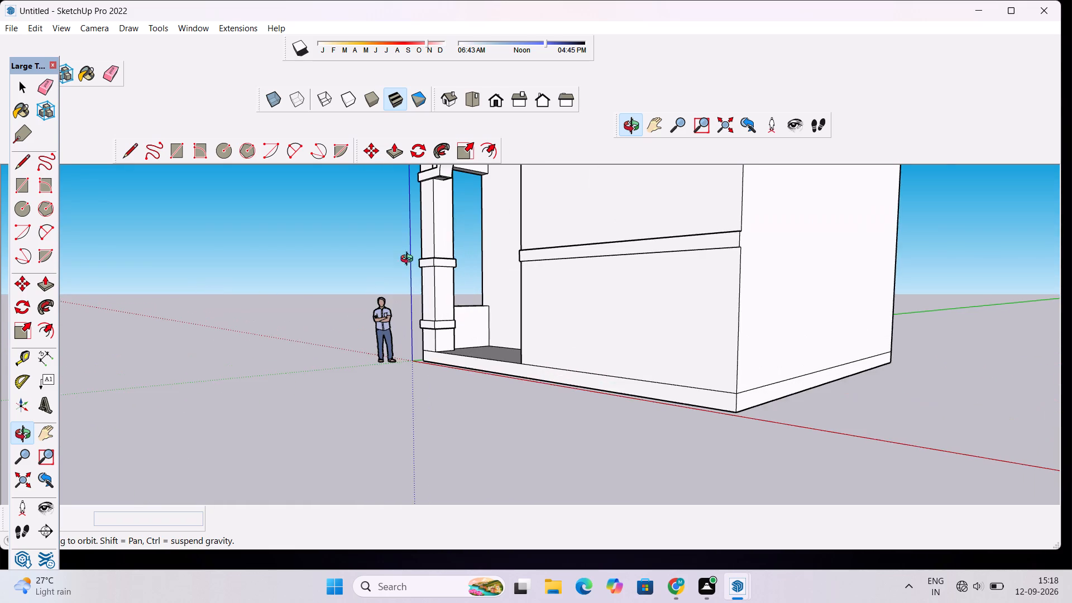
scroll(399, 253, "up", 5)
scroll(460, 308, "up", 6)
left_click_drag(491, 355, 663, 485)
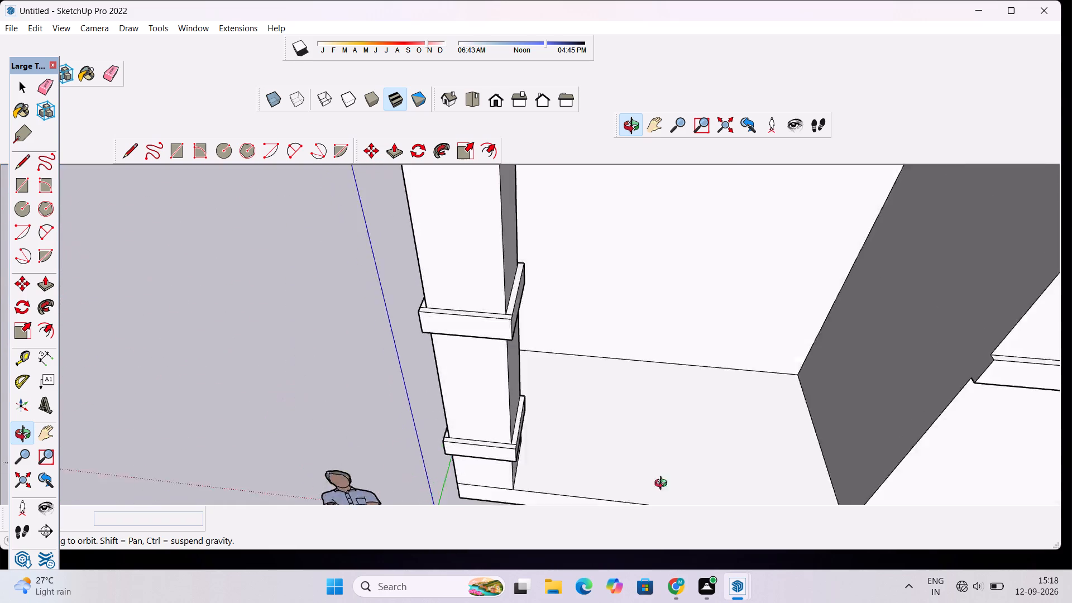
left_click_drag(663, 485, 738, 290)
scroll(480, 331, "down", 4)
left_click_drag(561, 356, 523, 400)
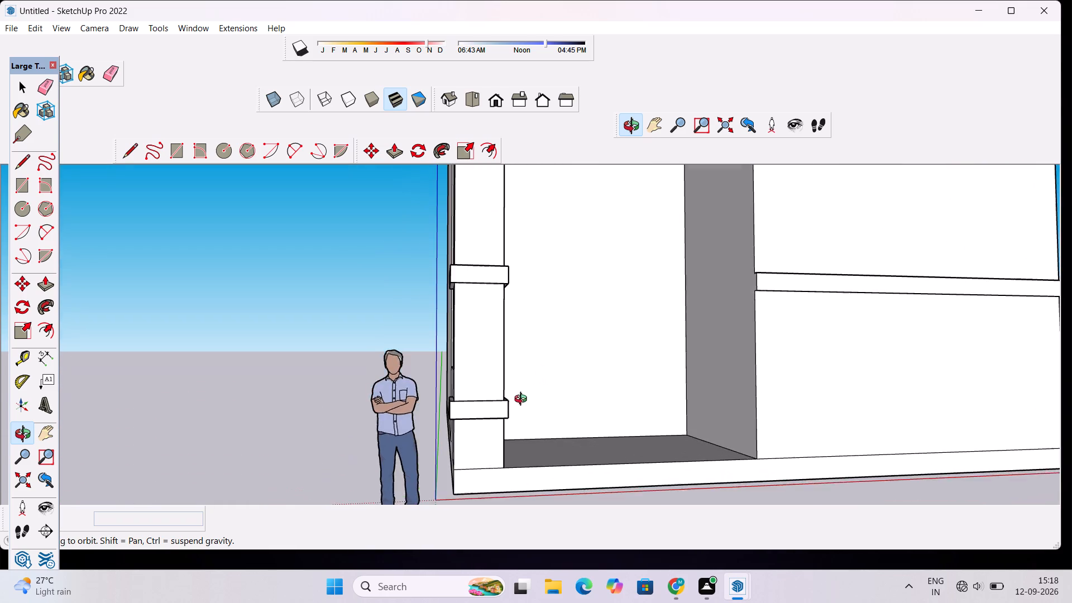
left_click_drag(523, 400, 524, 400)
scroll(521, 401, "down", 5)
left_click_drag(526, 342, 508, 389)
scroll(509, 382, "down", 6)
left_click_drag(533, 394, 495, 369)
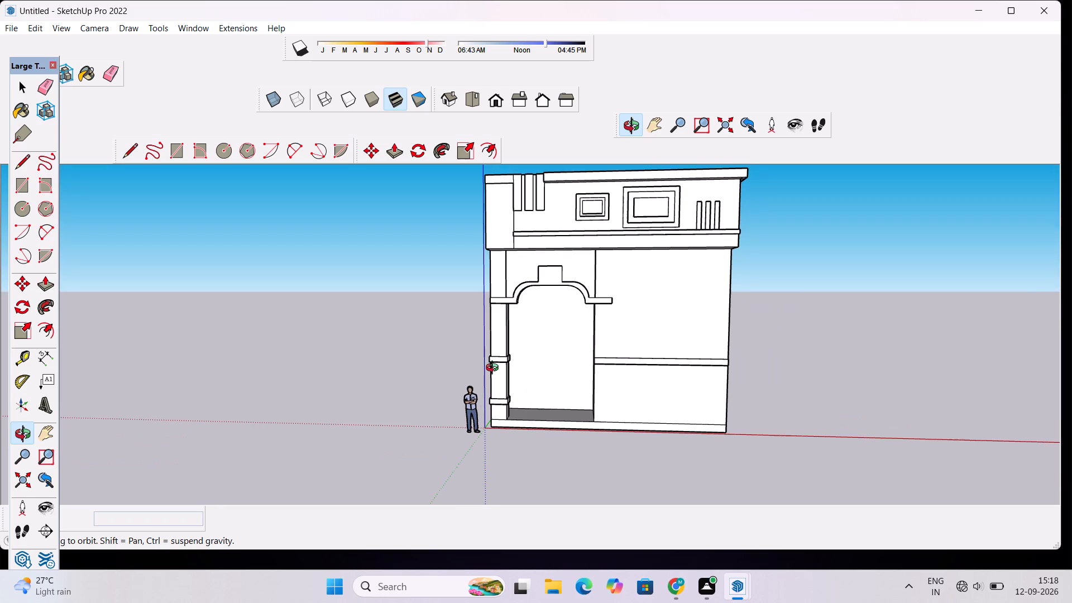
left_click_drag(500, 396, 505, 368, "shift")
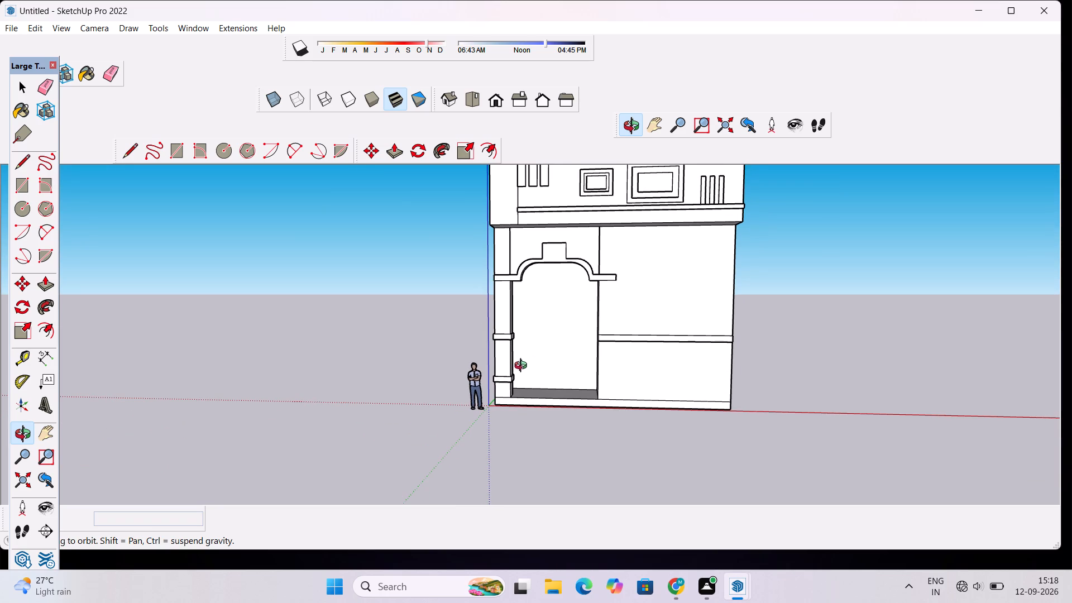
left_click_drag(523, 367, 541, 381)
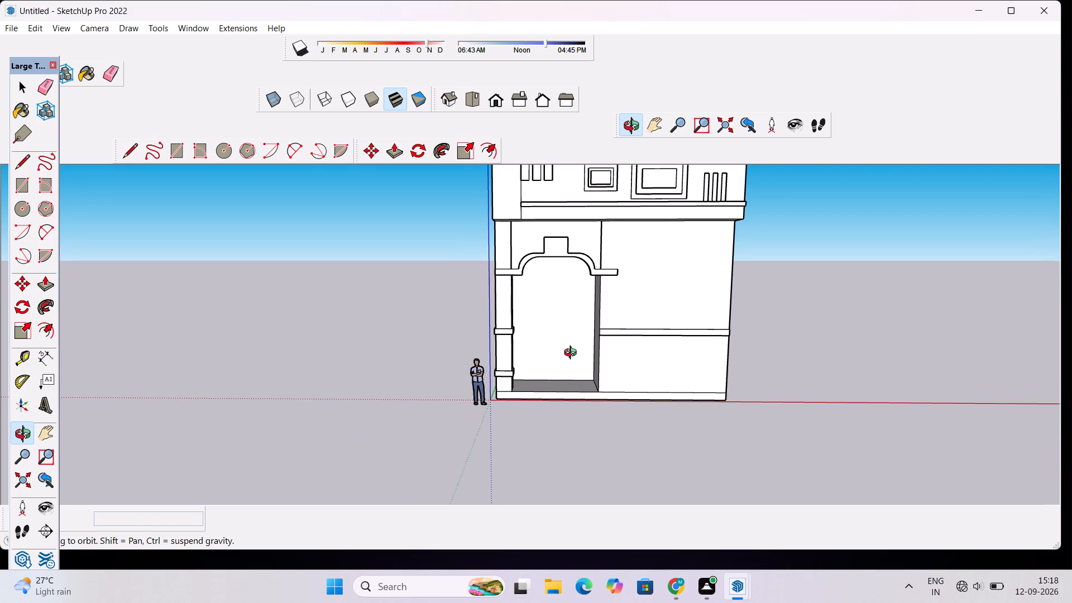
Draw a window rectangle about 5' 5" wide and 6' 4" high on the front wall beside the arch, above the raised band.
left_click_drag(653, 315, 612, 336, "shift")
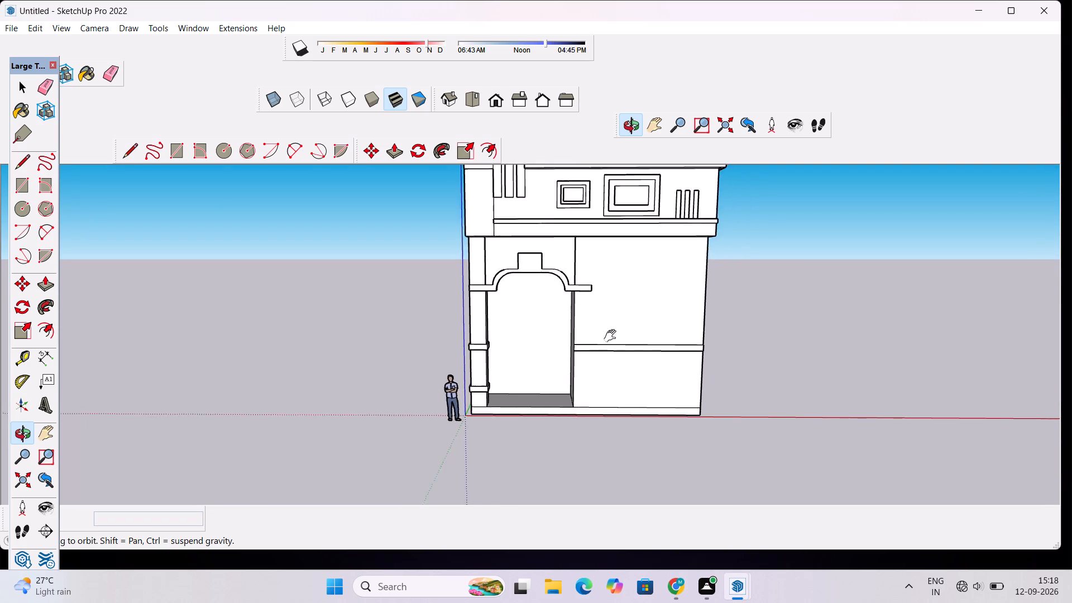
left_click_drag(612, 336, 590, 348, "shift")
scroll(592, 345, "up", 4, "shift")
key("r")
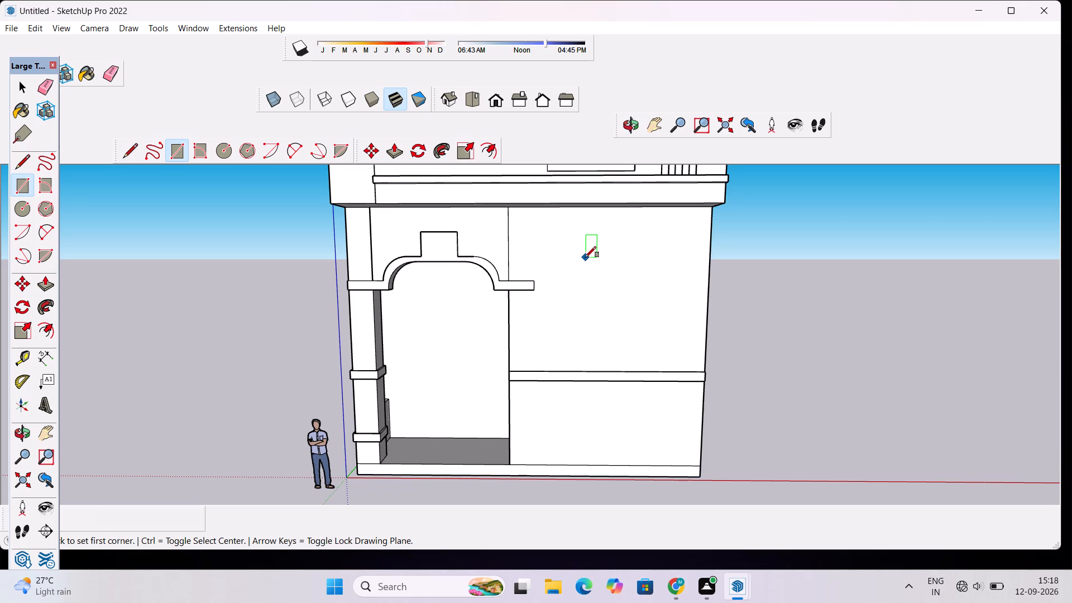
left_click(585, 261)
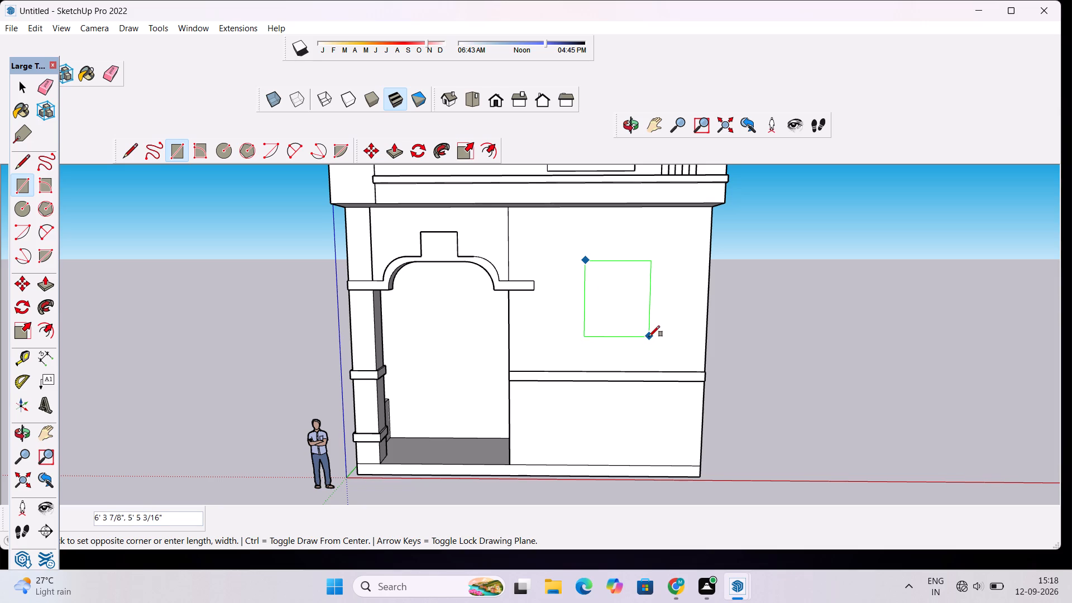
left_click(649, 337)
Offset the window rectangle inward about 7 11/16", and offset the resulting inner face inward about 5 9/16".
type("of")
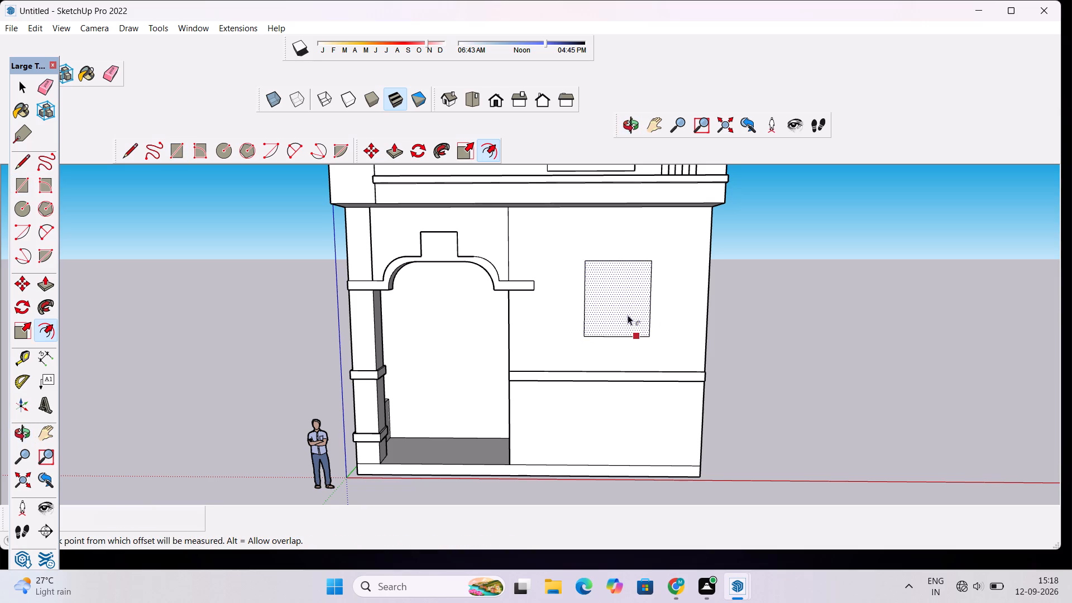
left_click(619, 264)
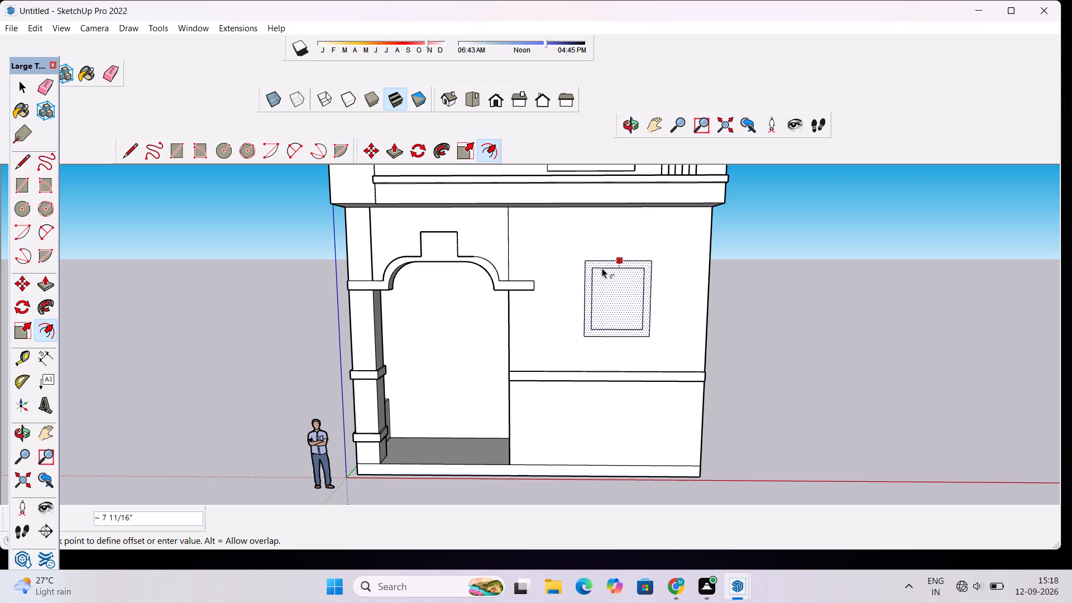
left_click(602, 268)
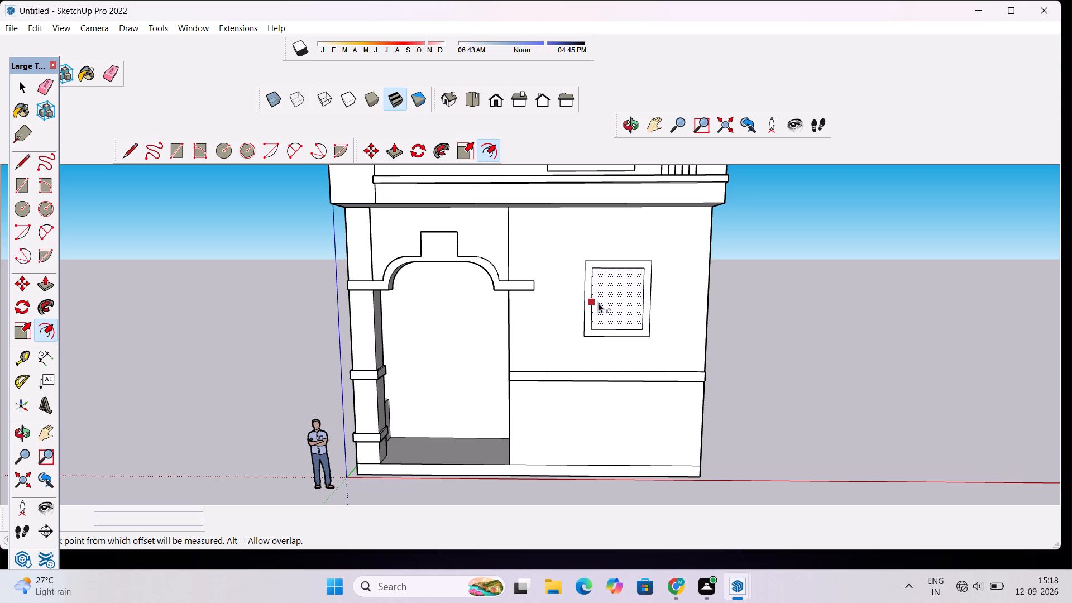
left_click(614, 275)
scroll(615, 284, "up", 5)
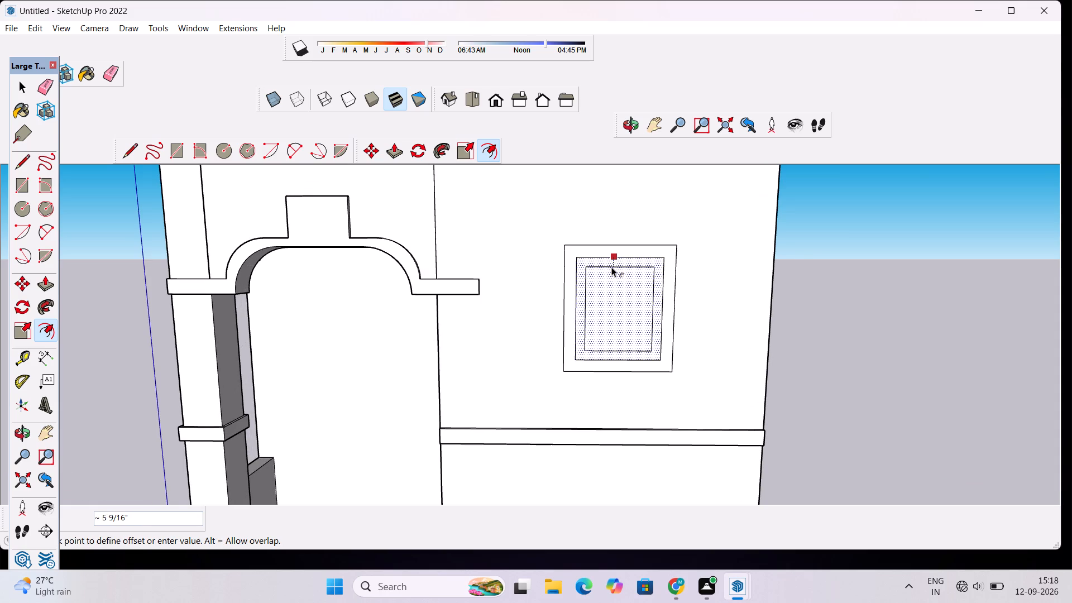
left_click(611, 266)
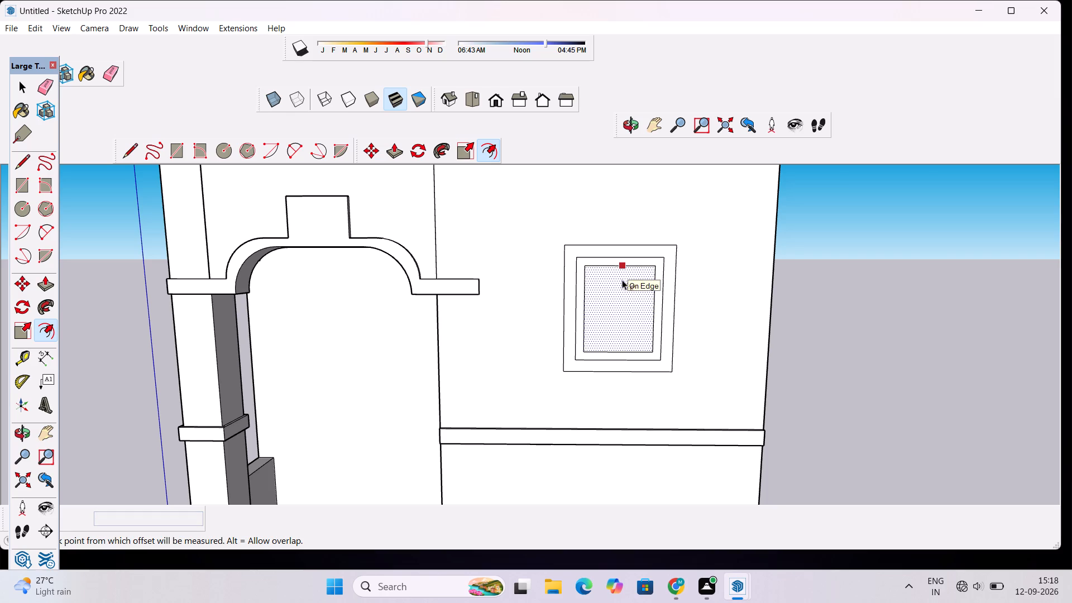
Push/Pull the window's outer frame ring 2.5" outward and its inner frame ring 1.5" outward.
key("space")
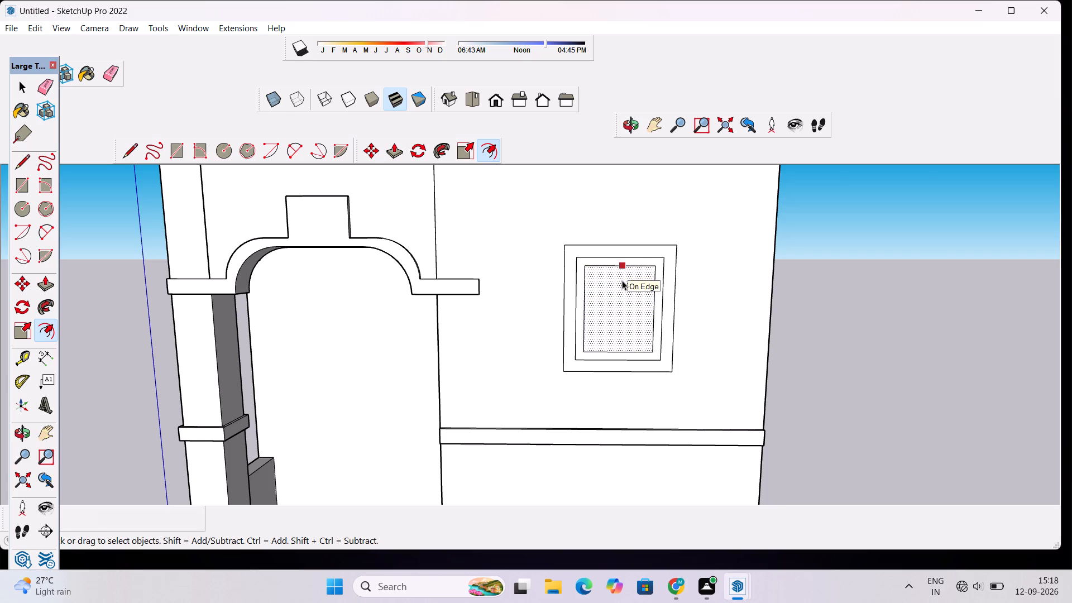
left_click(631, 248)
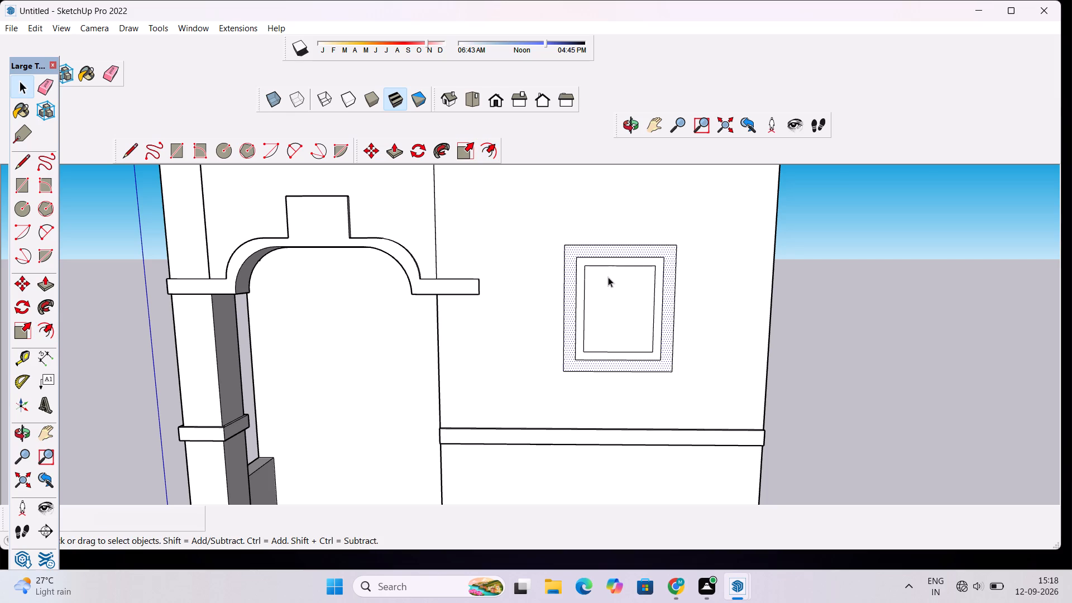
key("p")
left_click(634, 252)
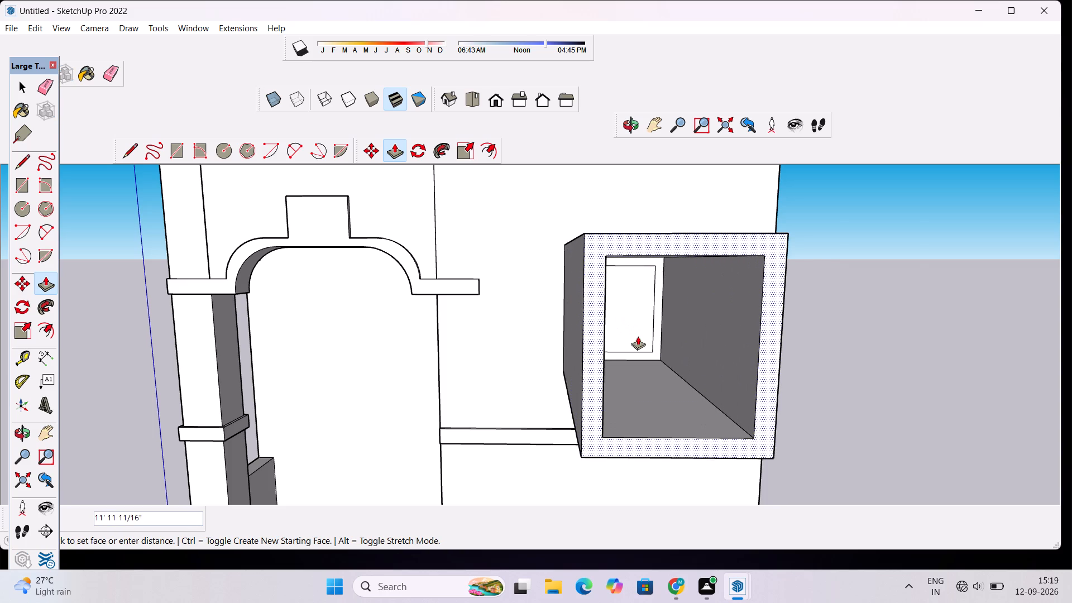
type("2.5\"")
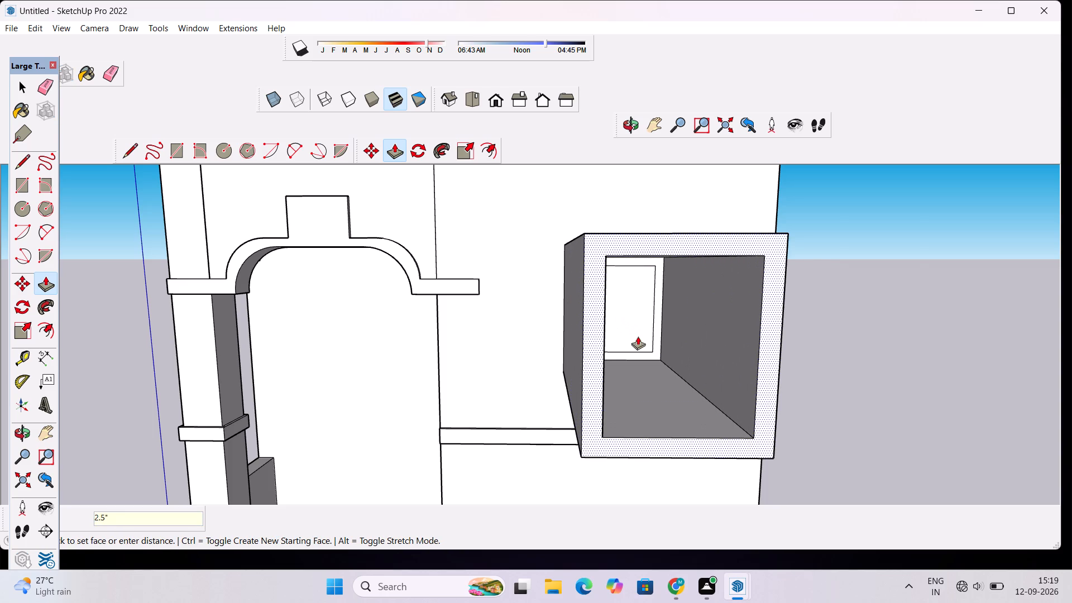
key("Return")
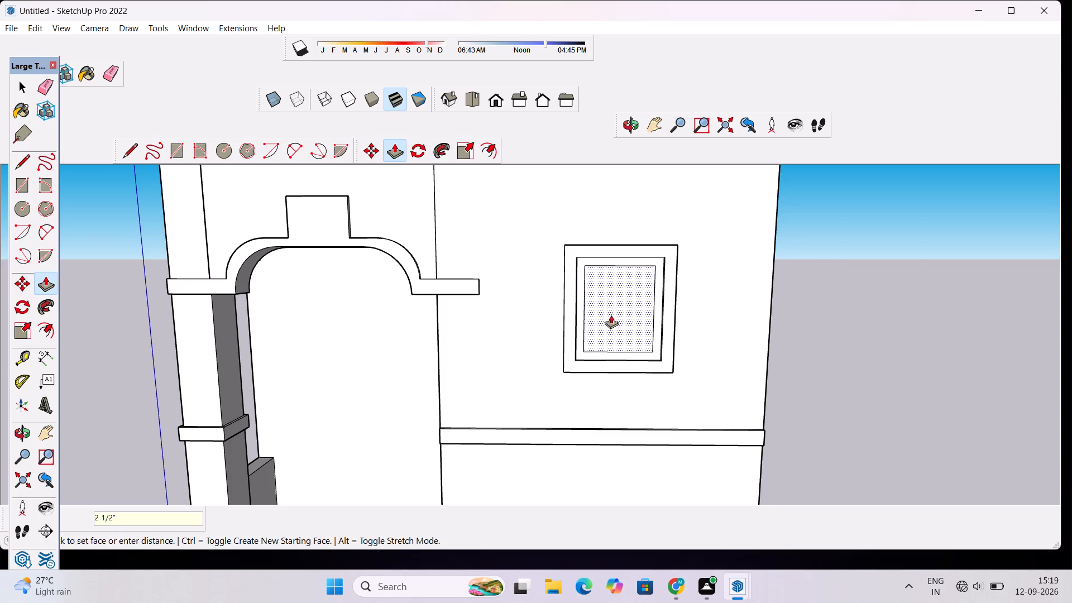
scroll(614, 282, "up", 2)
left_click(633, 256)
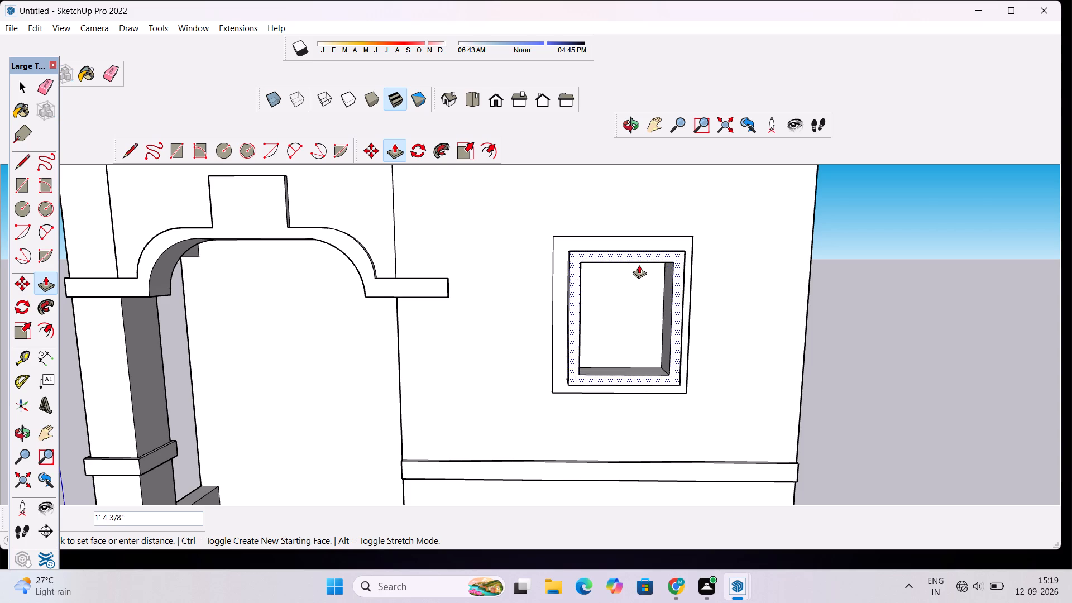
type("1.5\"")
key("Return")
Examine the stepped window frame and the whole front facade from several angles and distances.
left_click(621, 125)
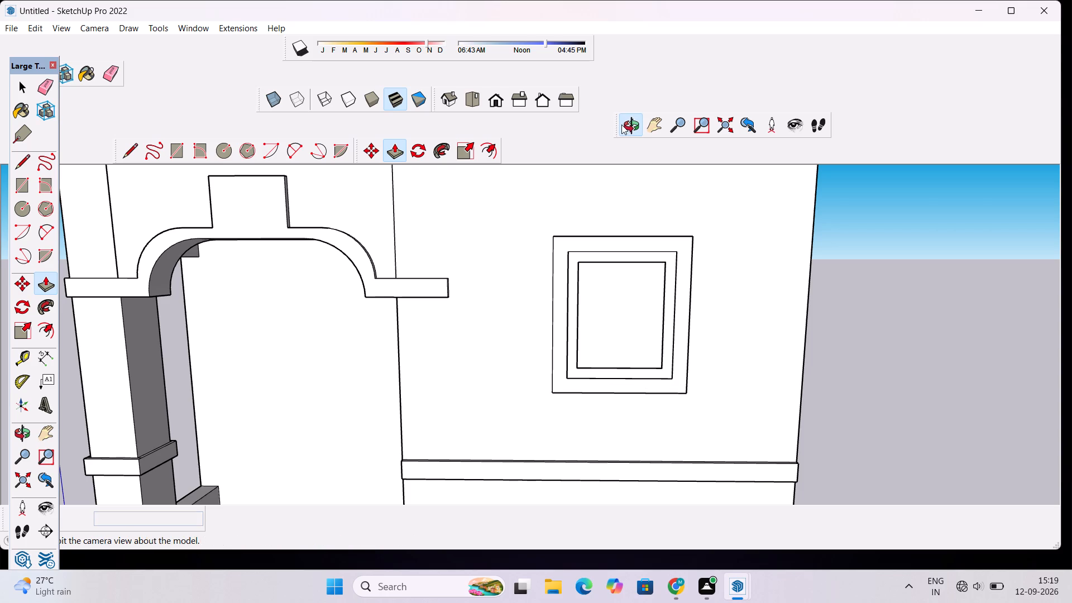
left_click_drag(702, 240, 539, 291)
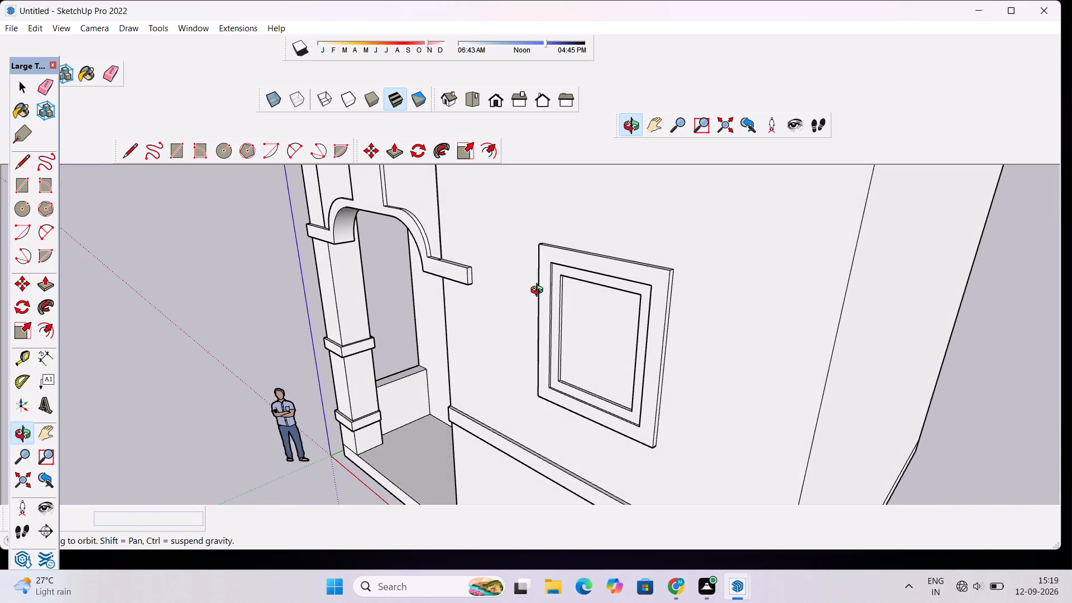
scroll(554, 279, "down", 6)
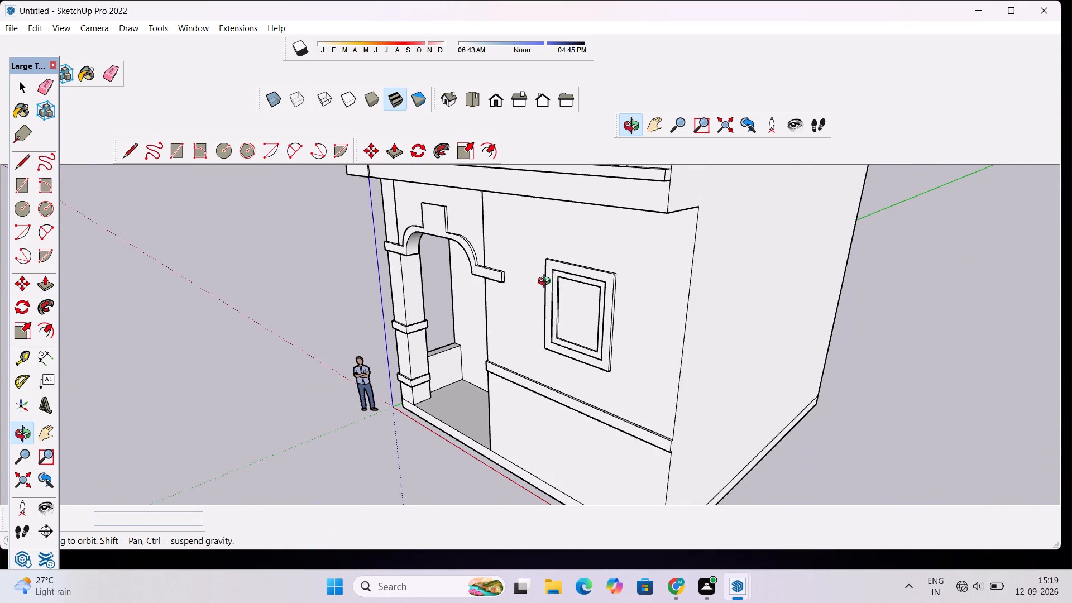
left_click_drag(475, 303, 533, 288)
scroll(534, 287, "down", 10)
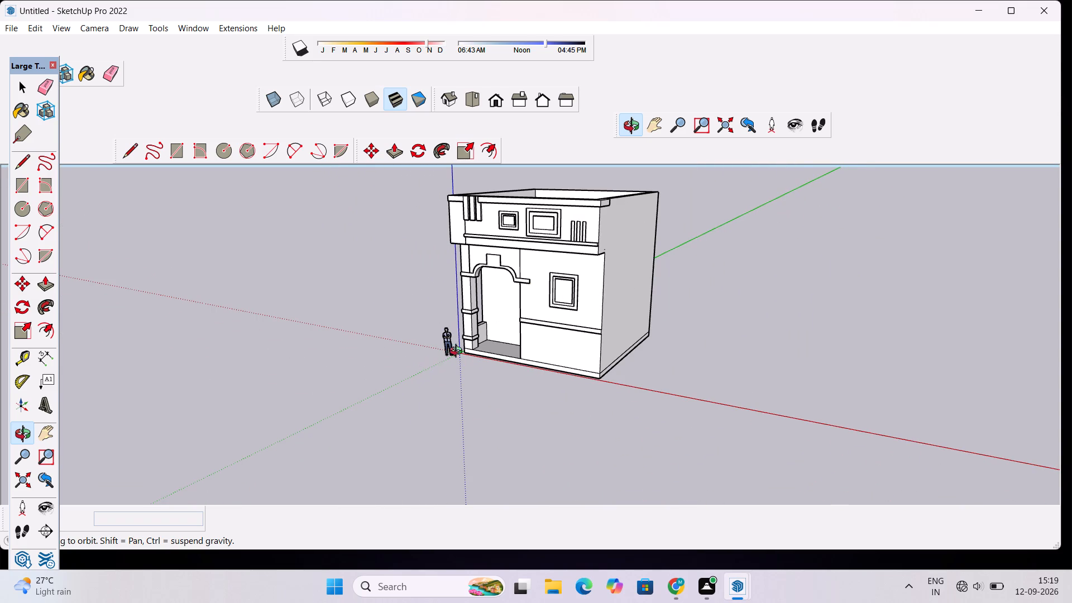
scroll(462, 350, "down", 4)
left_click_drag(462, 334, 529, 318)
scroll(488, 336, "up", 10)
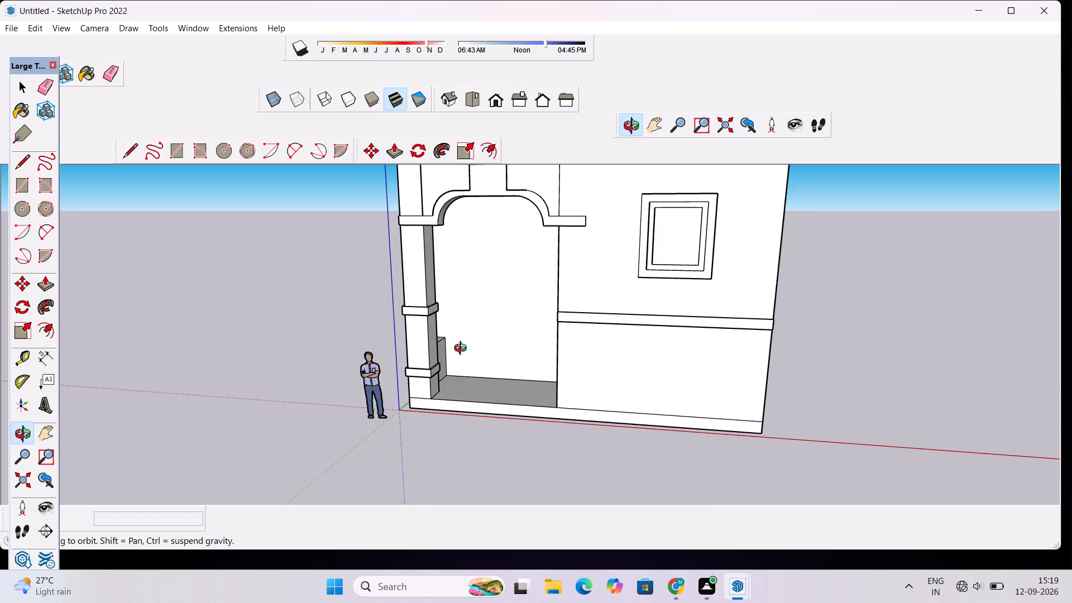
left_click_drag(463, 351, 497, 307)
scroll(497, 307, "down", 4)
left_click_drag(497, 306, 507, 342, "shift")
scroll(507, 342, "down", 2)
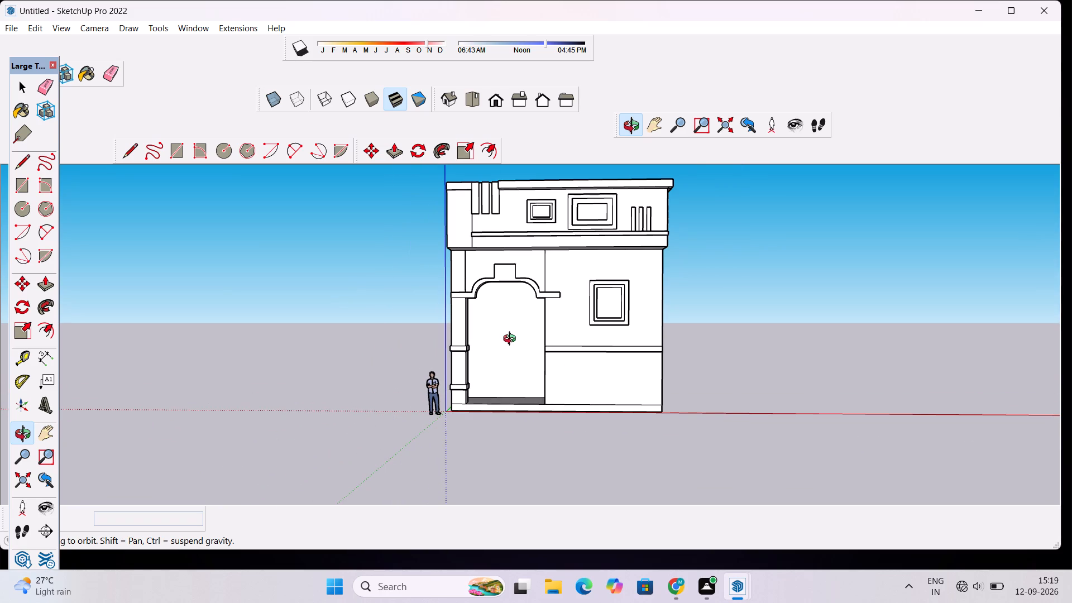
scroll(502, 348, "down", 3)
left_click_drag(496, 366, 496, 395)
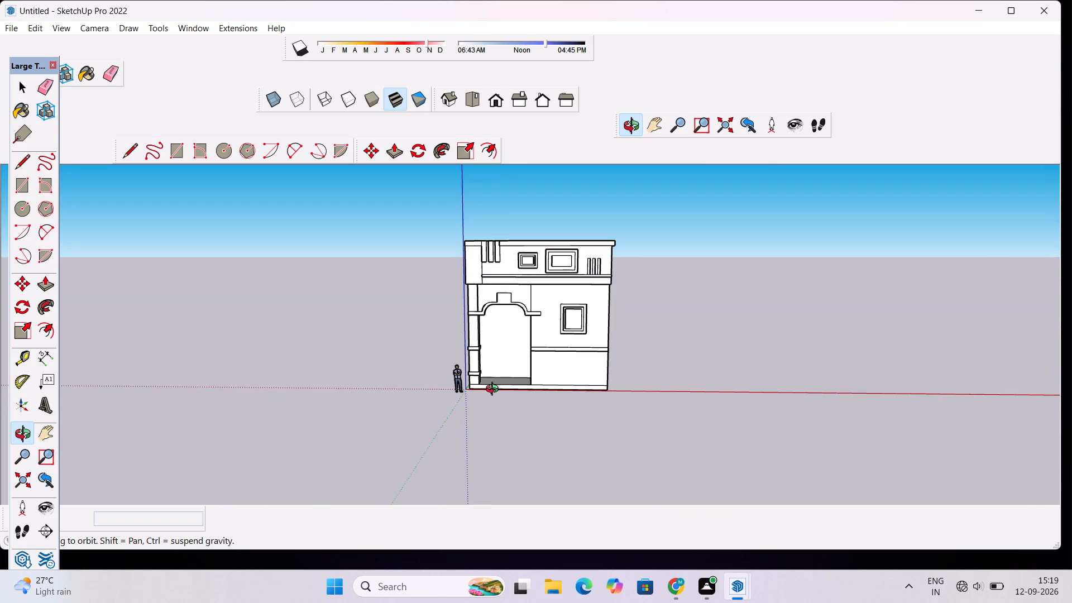
Draw a door rectangle about 7' 6" wide and 13' 9" high on the recessed wall inside the arch, starting at its base edge.
scroll(495, 375, "up", 8)
left_click_drag(495, 370, 495, 347)
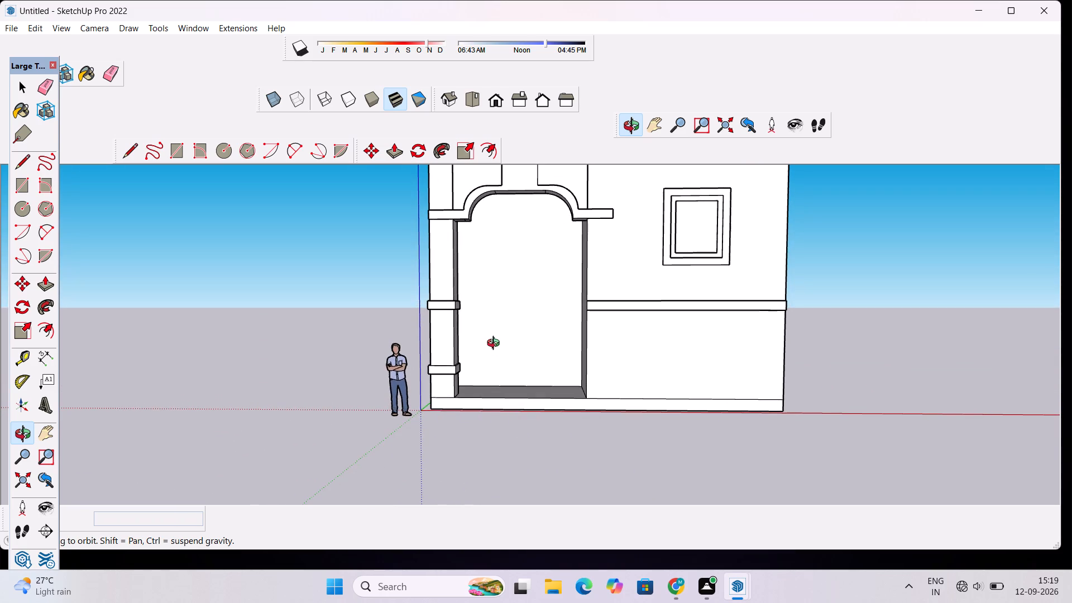
left_click_drag(496, 344, 486, 403, "shift")
key("r")
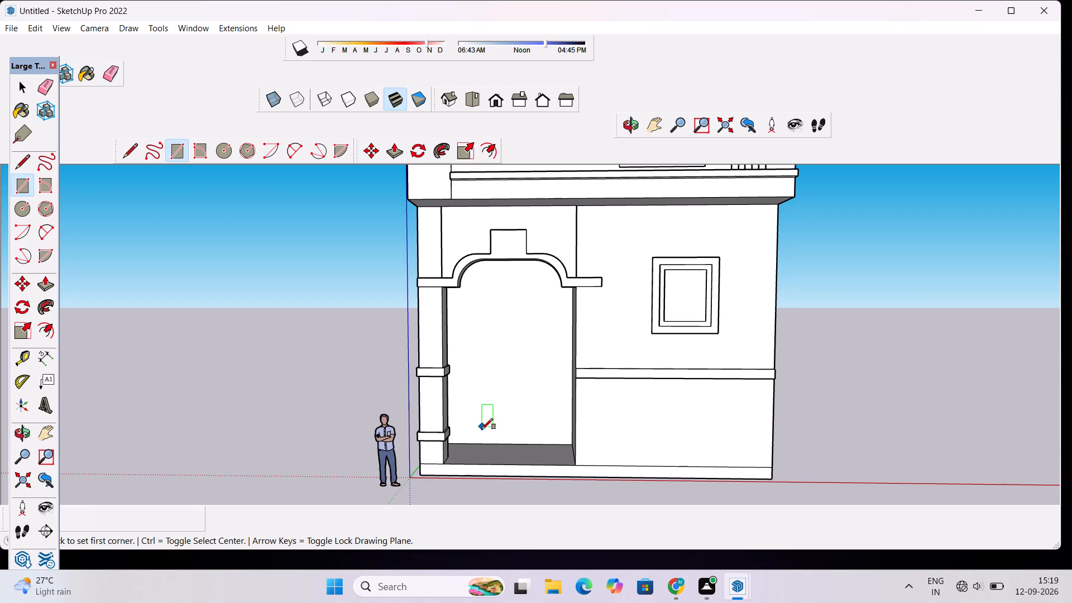
left_click(477, 443)
left_click(553, 306)
key("space")
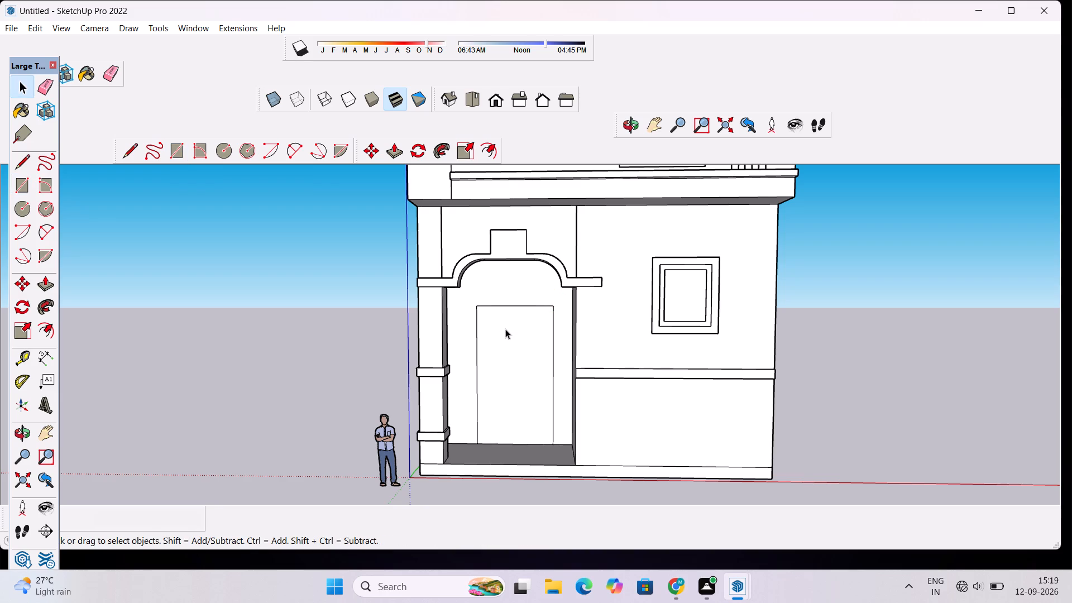
Offset the door rectangle inward about 6 9/16" to outline the door frame.
type("o")
key("f")
left_click(513, 310)
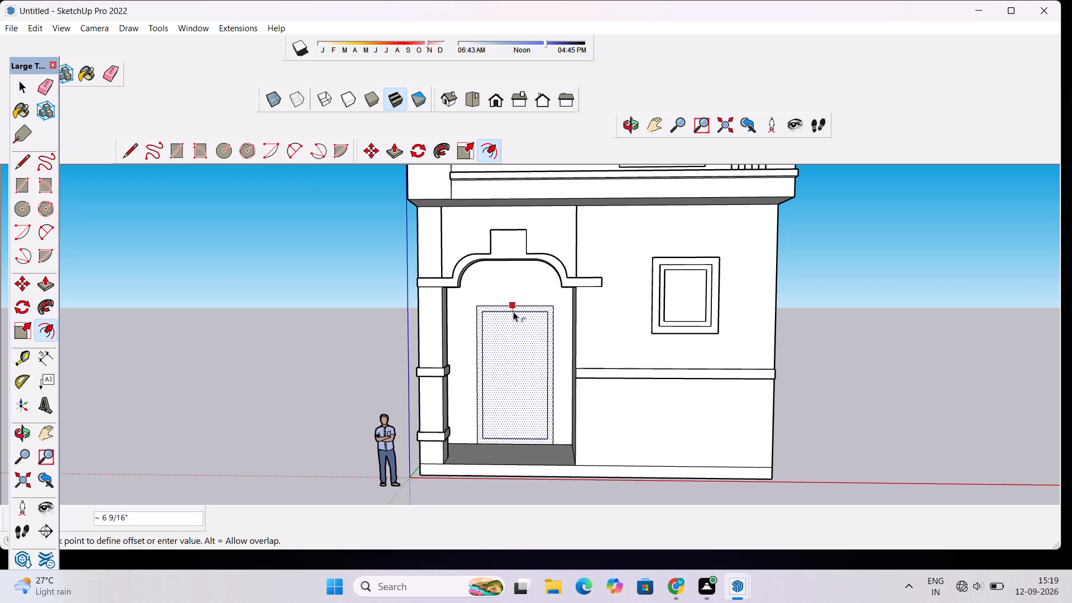
left_click(513, 312)
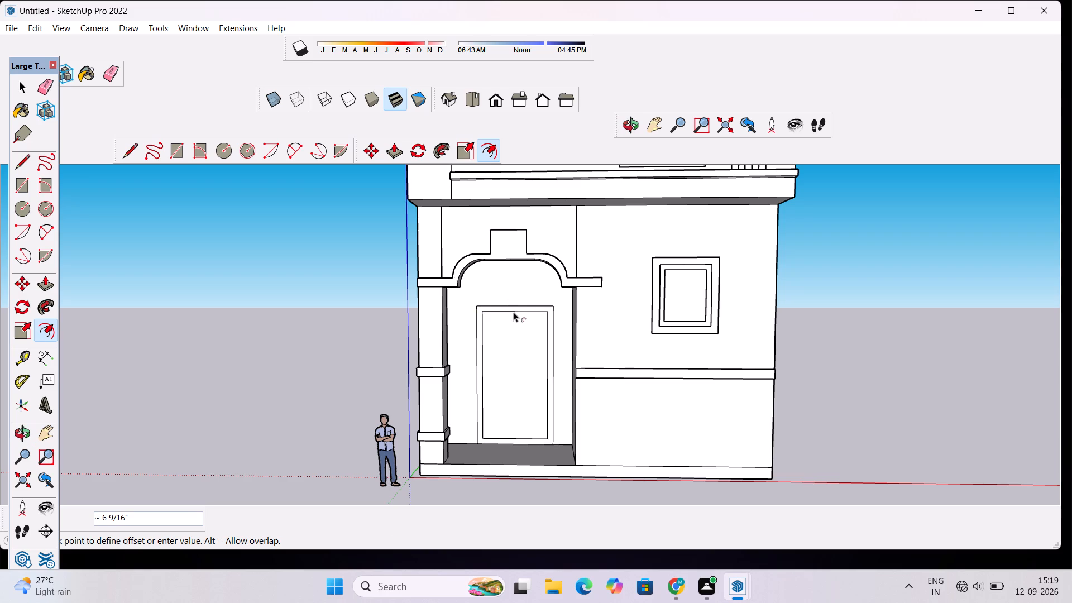
Push/Pull the door frame ring 6" outward from the recessed wall.
key("space")
scroll(521, 299, "up", 4)
left_click(527, 313)
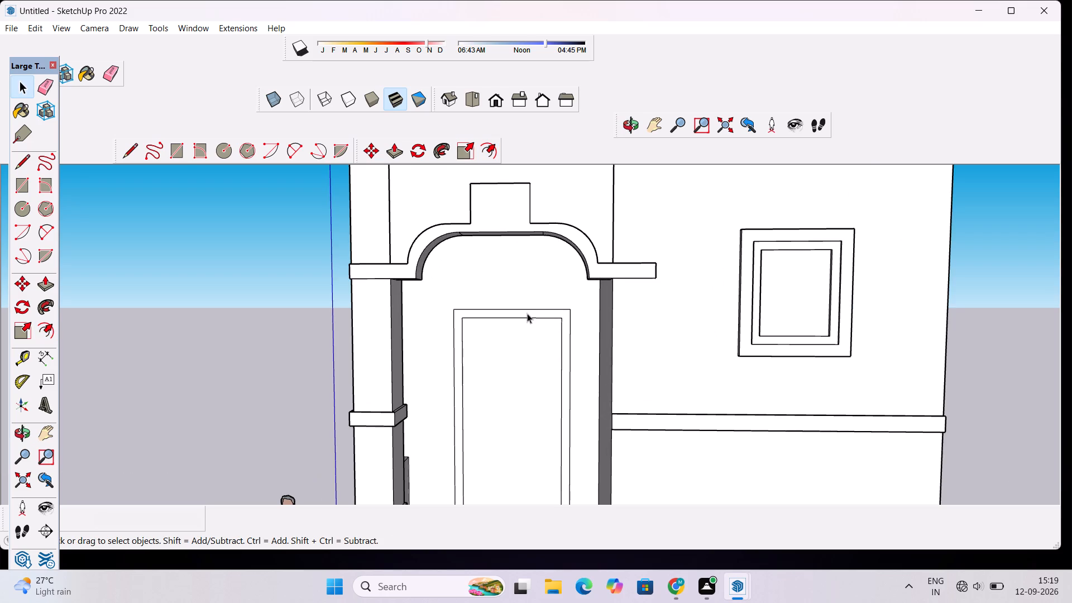
key("p")
left_click(527, 315)
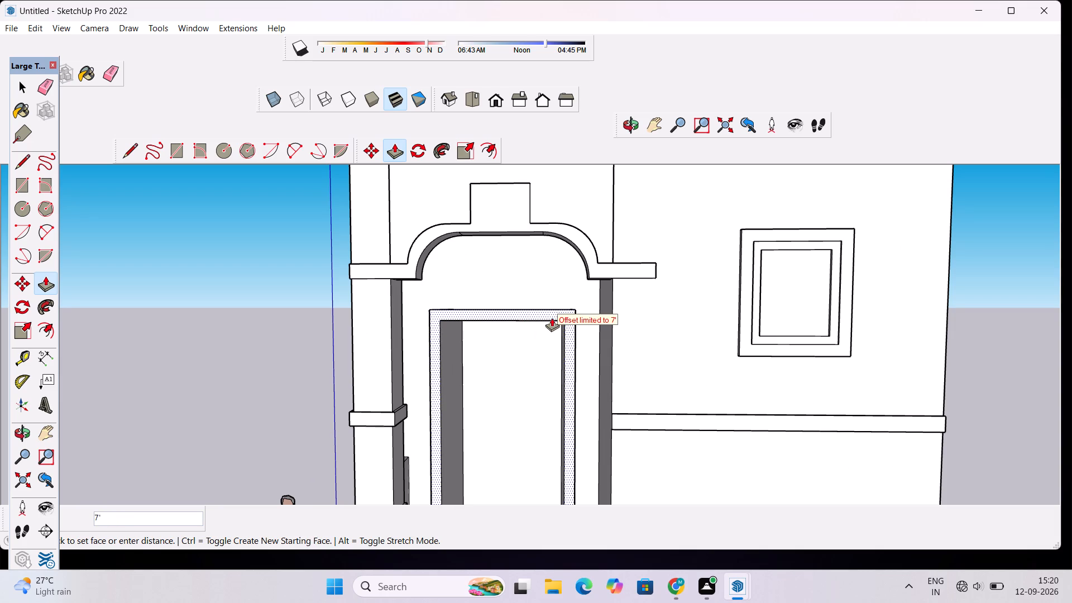
type("6\"")
key("Return")
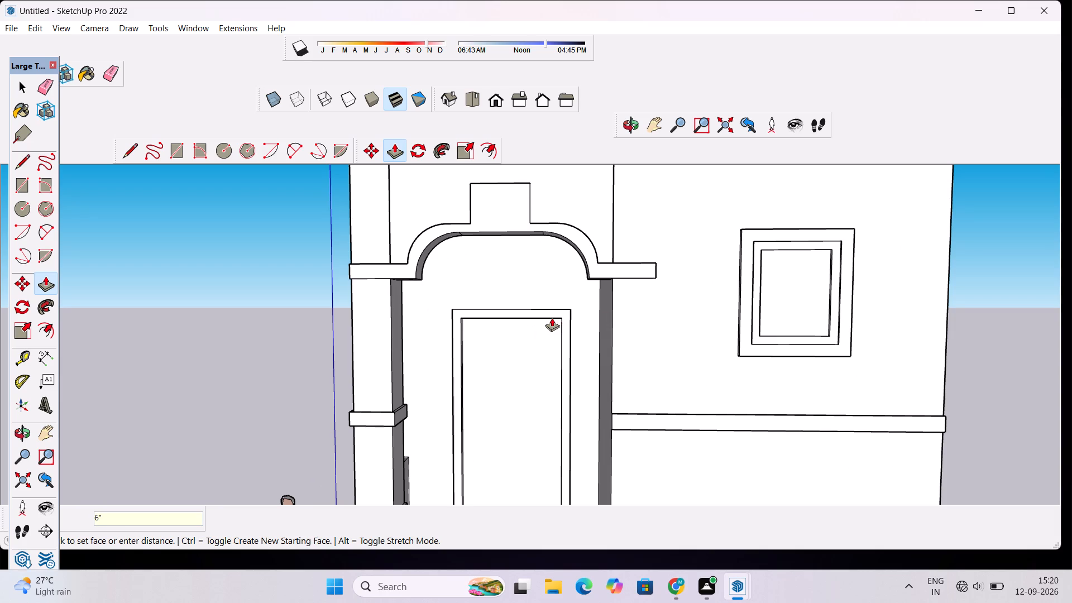
scroll(552, 318, "up", 3)
scroll(466, 353, "up", 4)
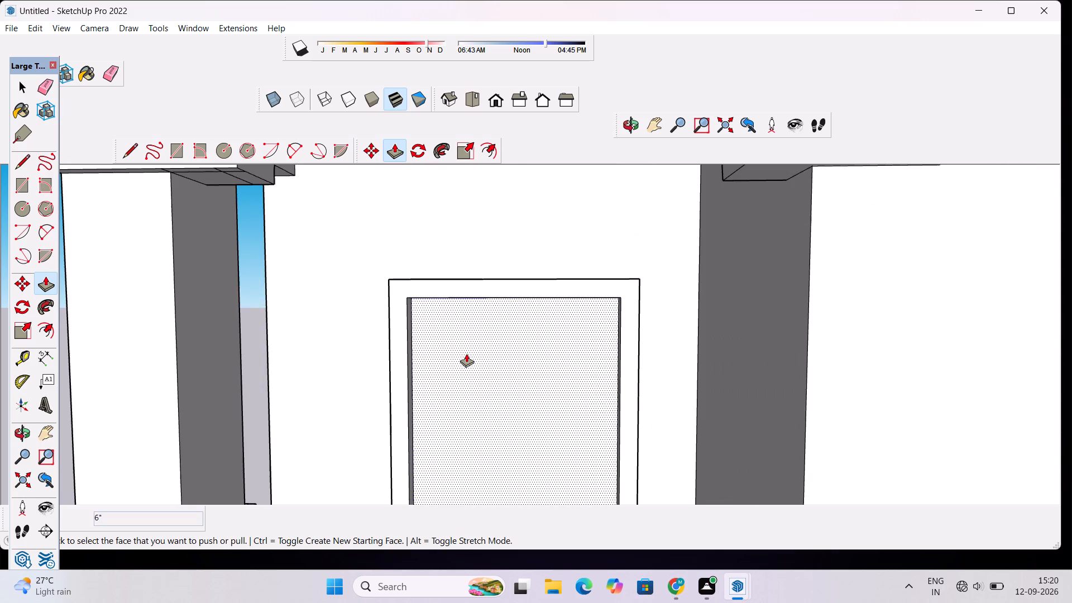
key("space")
Examine the raised door frame inside the arched opening from lower angles and different distances.
scroll(465, 332, "down", 3)
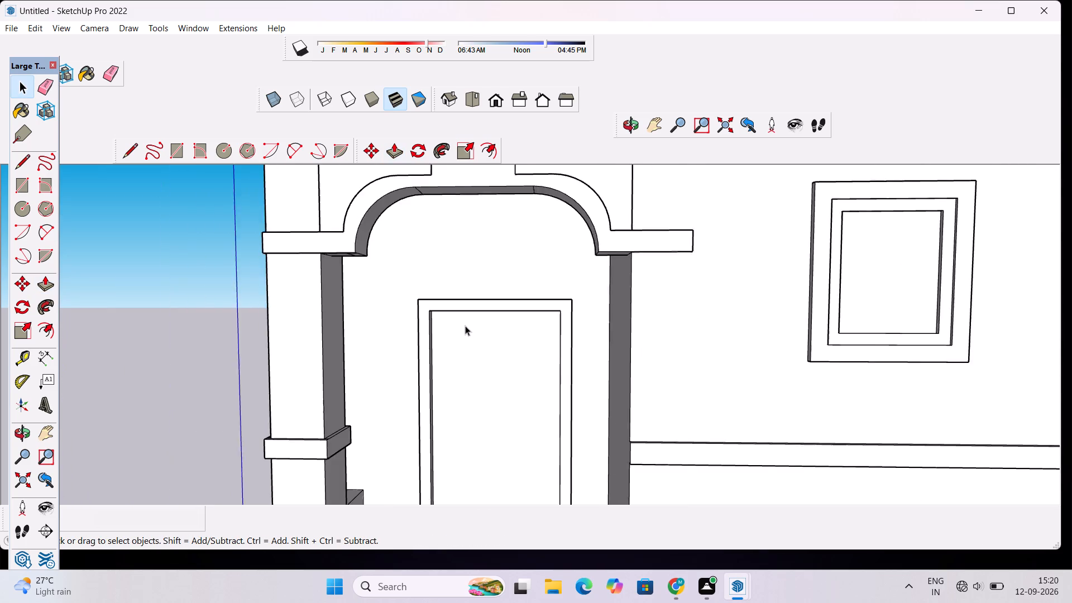
scroll(465, 326, "down", 5)
left_click(636, 131)
left_click_drag(494, 352, 513, 308)
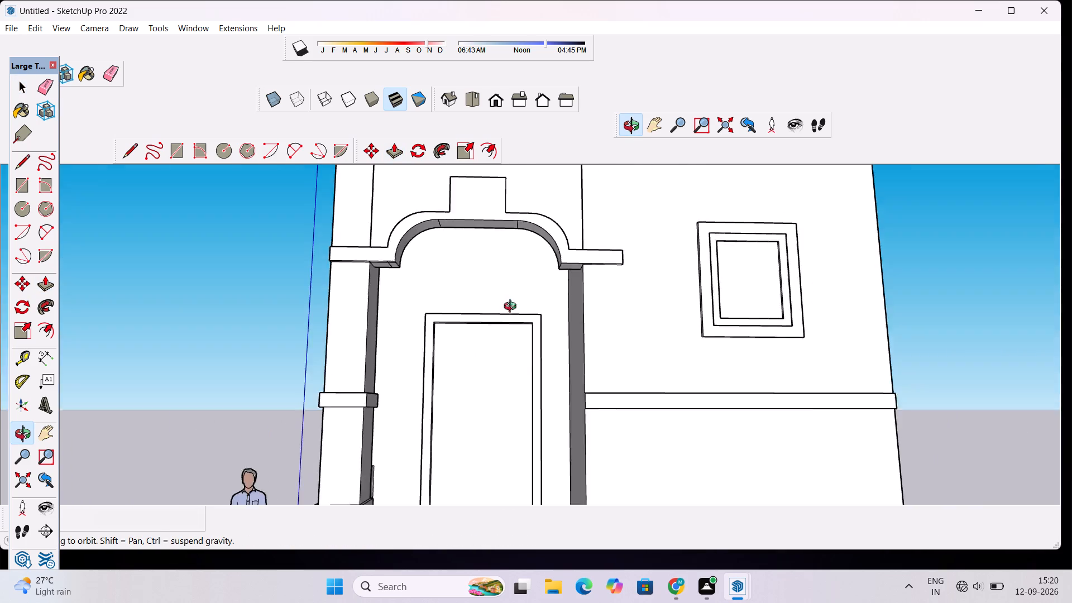
left_click_drag(513, 308, 530, 261)
scroll(509, 364, "up", 2)
scroll(509, 364, "down", 5)
left_click_drag(504, 341, 497, 398)
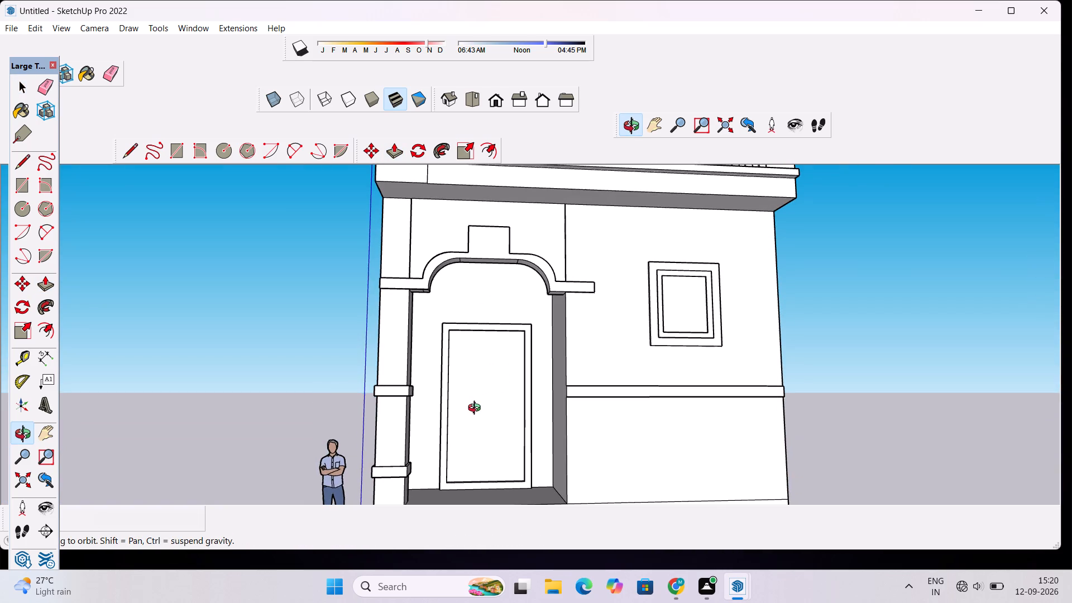
Push/Pull the ceiling face of the recess behind the arch trim by 0.5".
left_click_drag(473, 417, 473, 341, "shift")
scroll(477, 324, "up", 5)
scroll(473, 323, "down", 5)
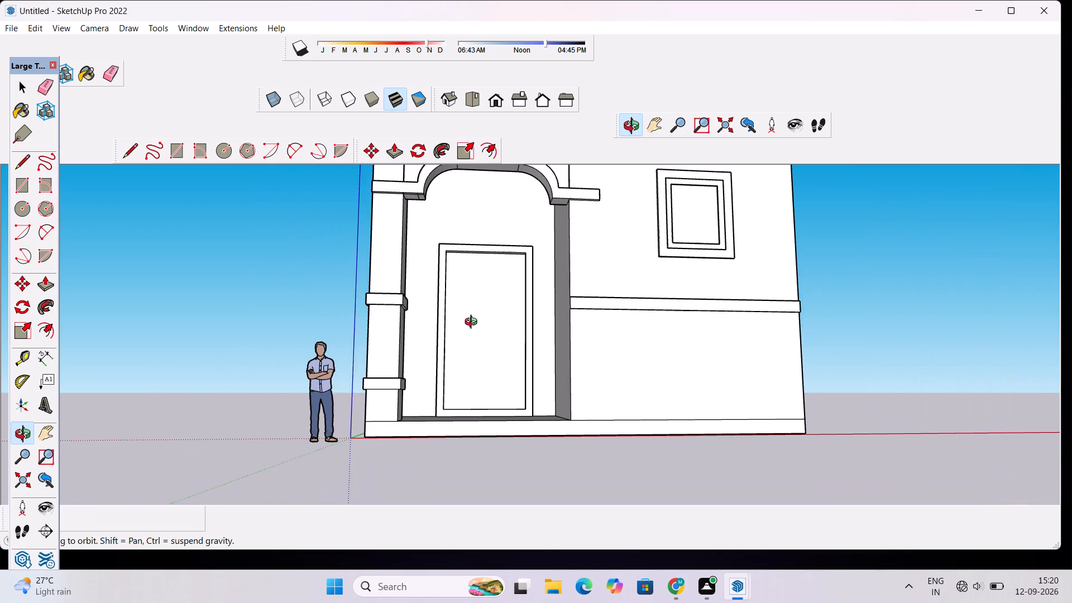
left_click_drag(485, 237, 508, 160)
scroll(504, 230, "up", 4)
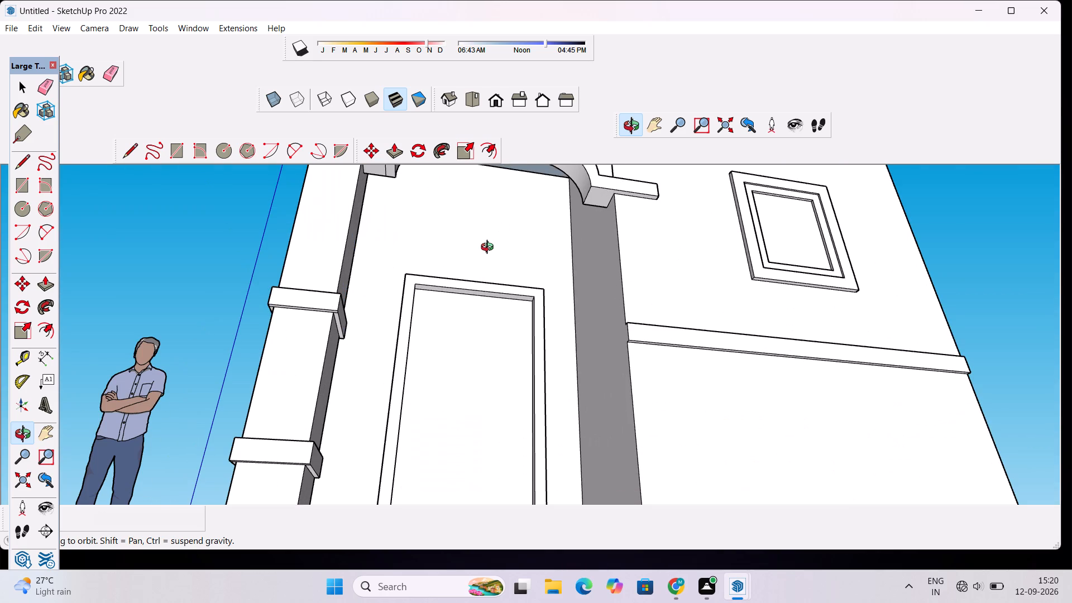
scroll(490, 248, "down", 4)
left_click_drag(489, 255, 489, 332, "shift")
scroll(476, 292, "up", 5)
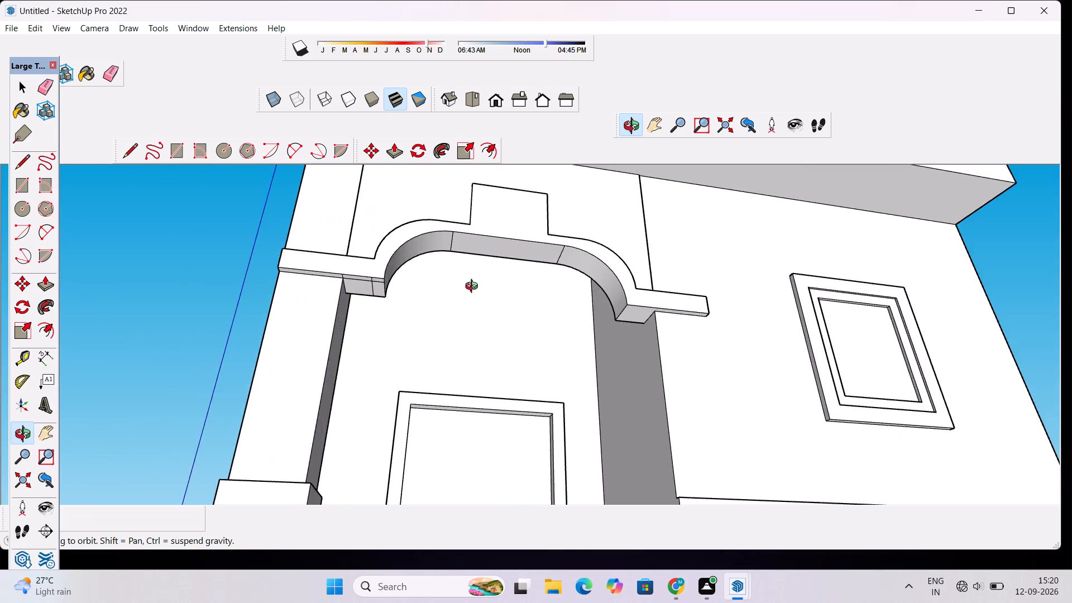
left_click_drag(473, 282, 495, 179)
key("space")
left_click(494, 301)
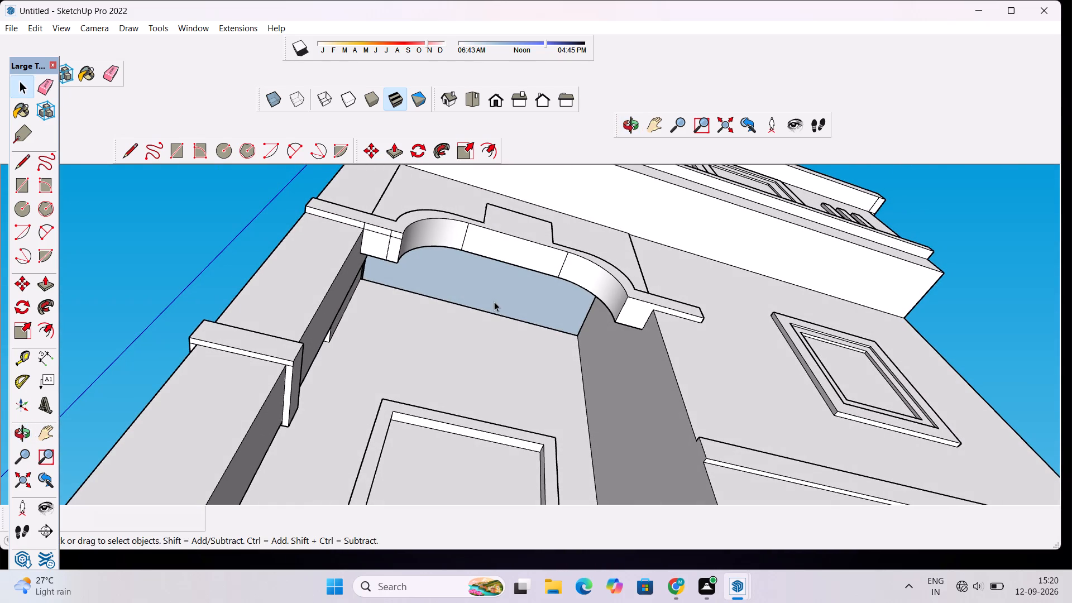
key("p")
left_click(494, 302)
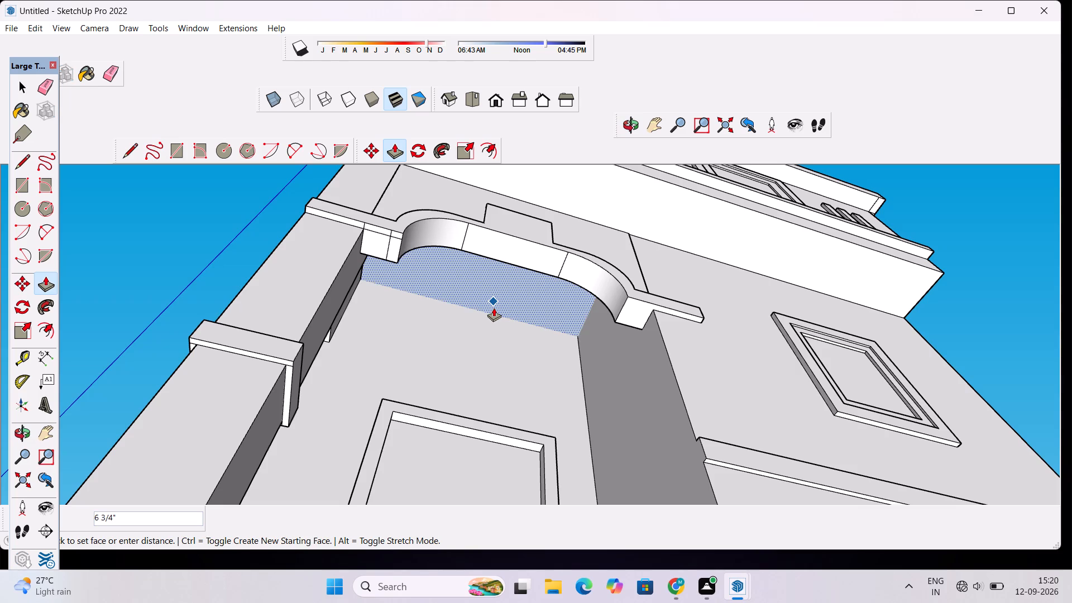
type("0.5\"")
key("Return")
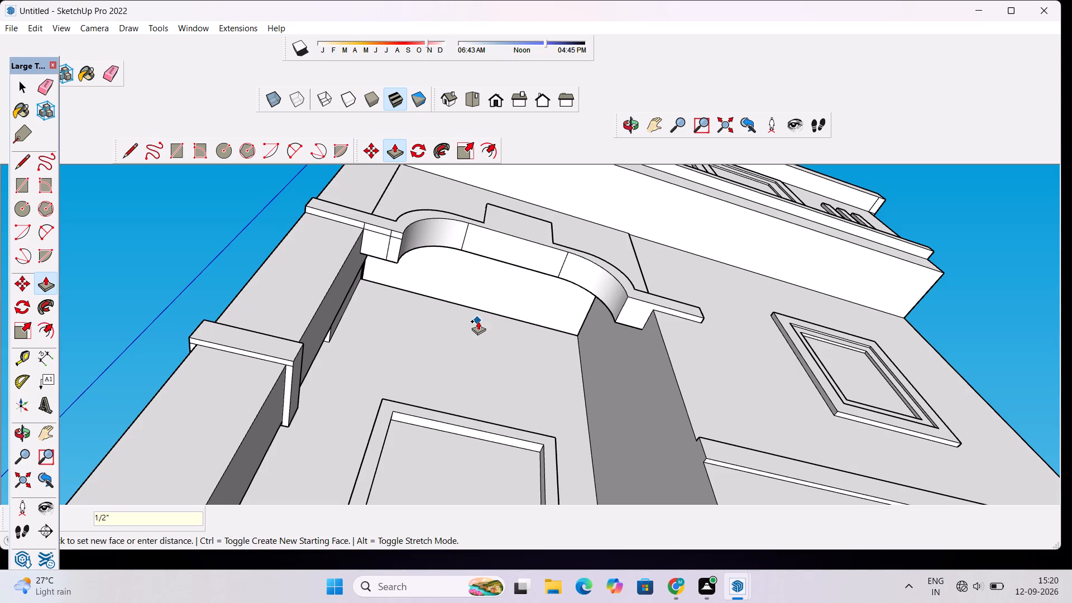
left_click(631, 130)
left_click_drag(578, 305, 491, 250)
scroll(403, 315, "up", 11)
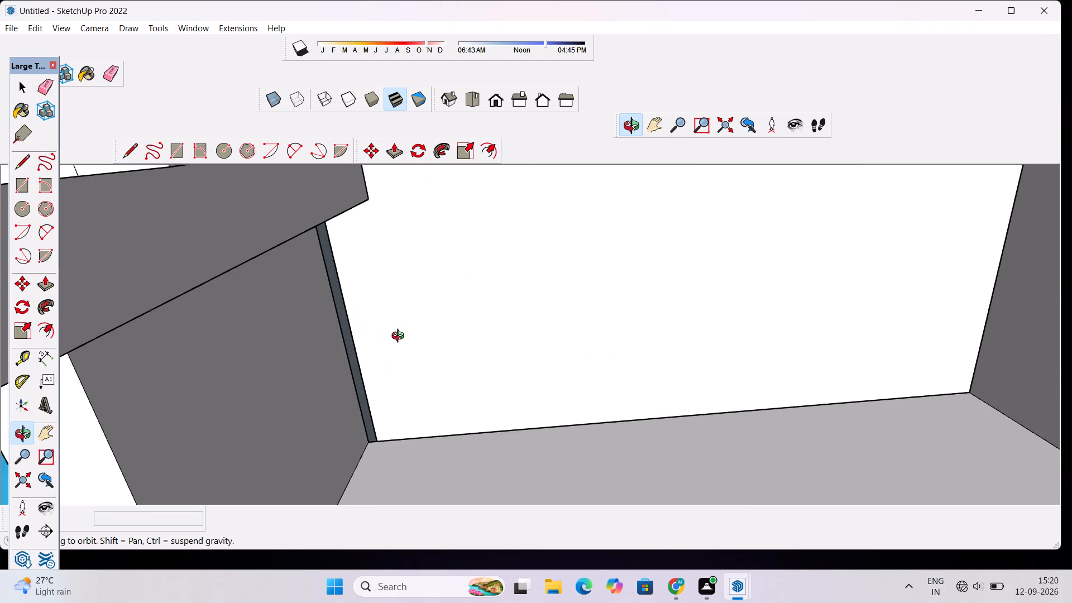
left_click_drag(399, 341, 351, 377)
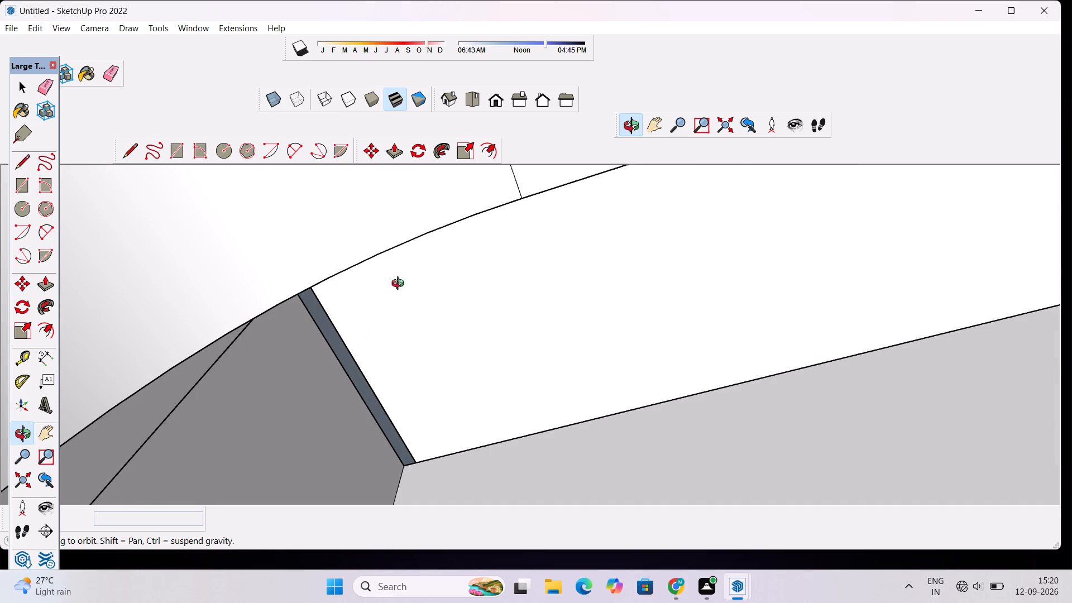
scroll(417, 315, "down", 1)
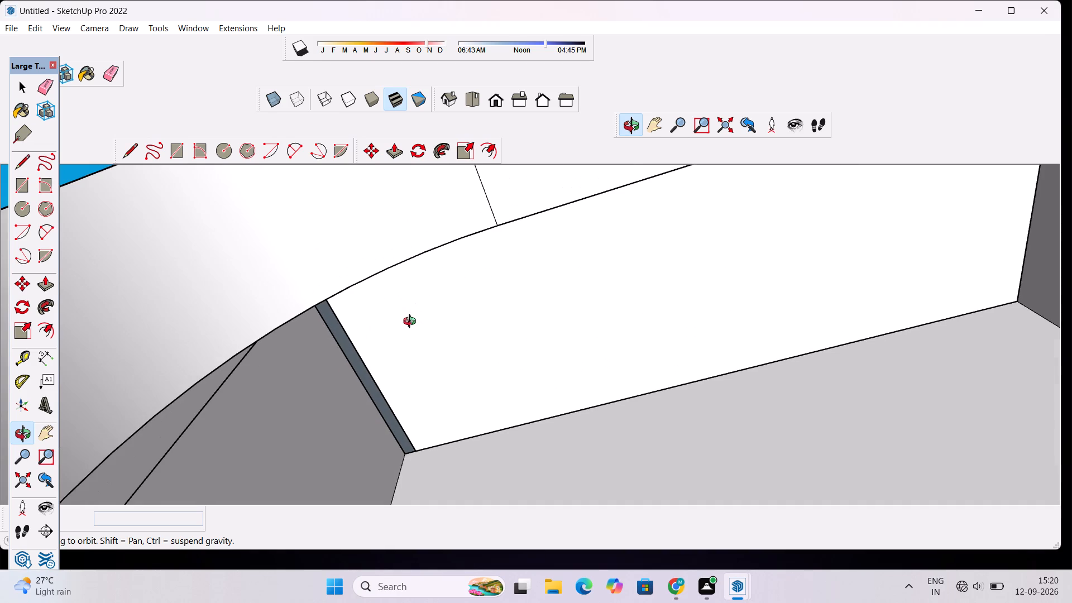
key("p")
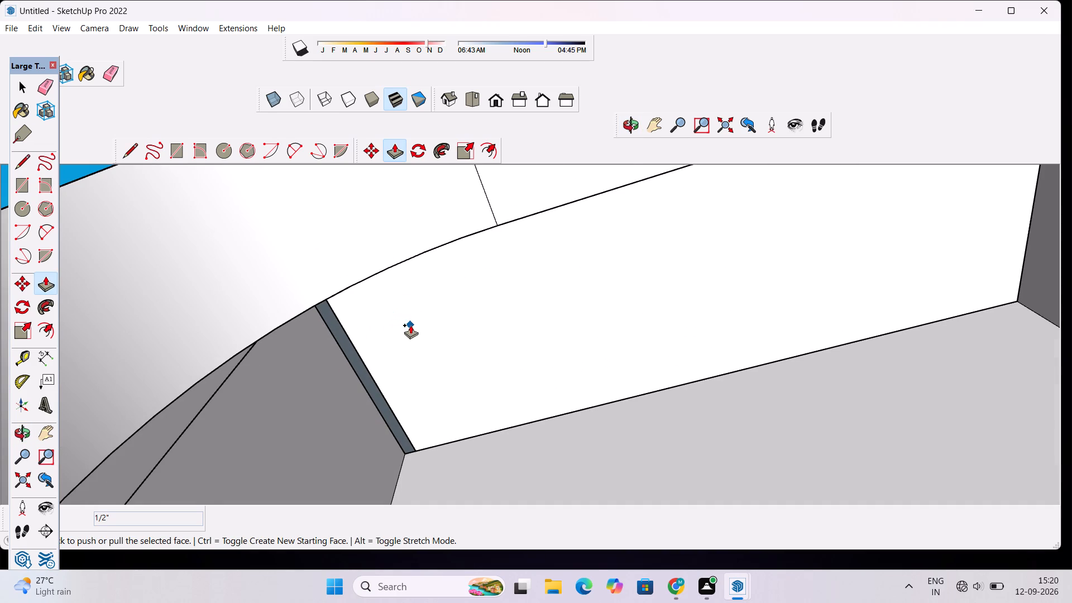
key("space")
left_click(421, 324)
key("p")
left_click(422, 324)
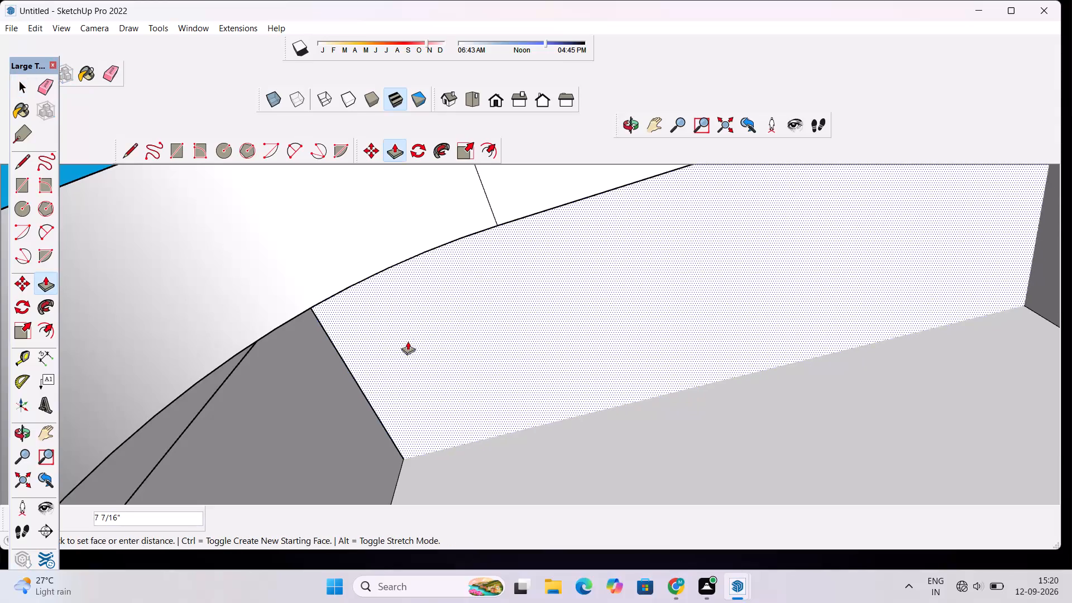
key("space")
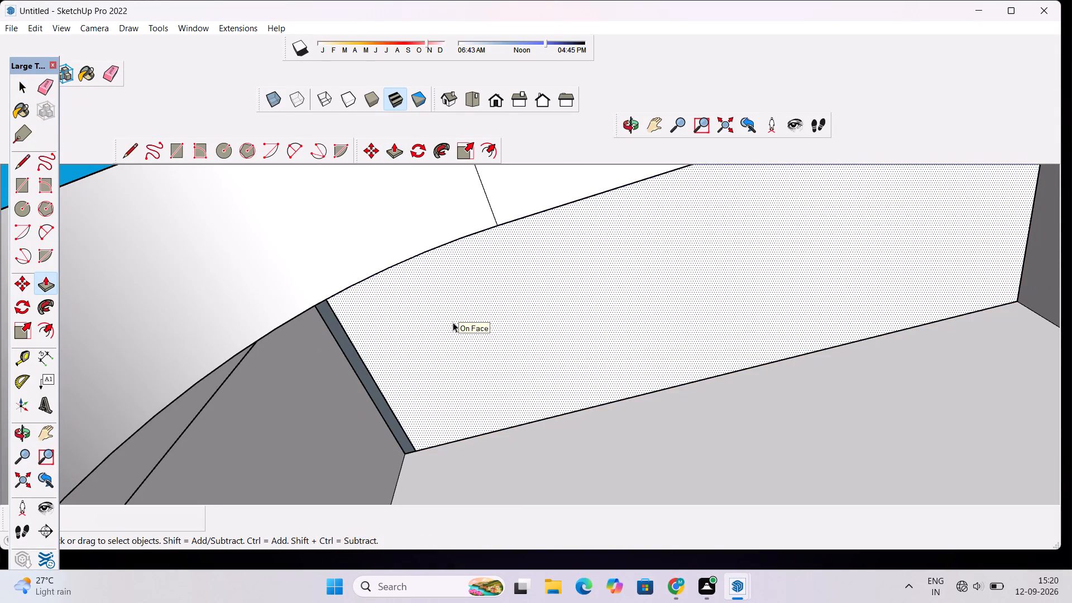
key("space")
Examine the building's facade and arched doorway from the front and from oblique angles at different distances.
scroll(456, 319, "down", 5)
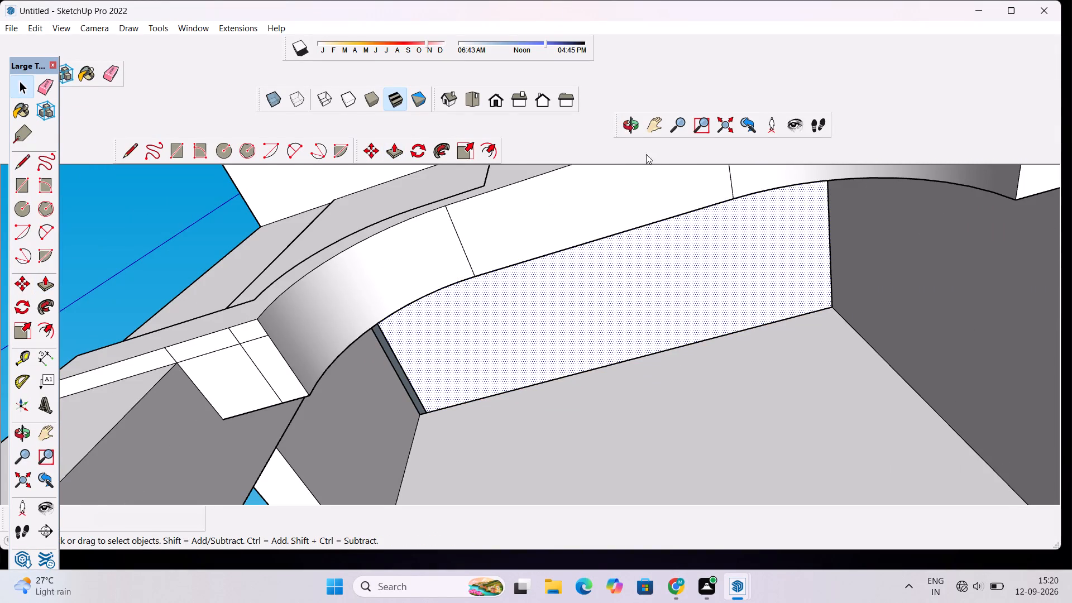
left_click(626, 129)
left_click_drag(628, 304, 500, 214)
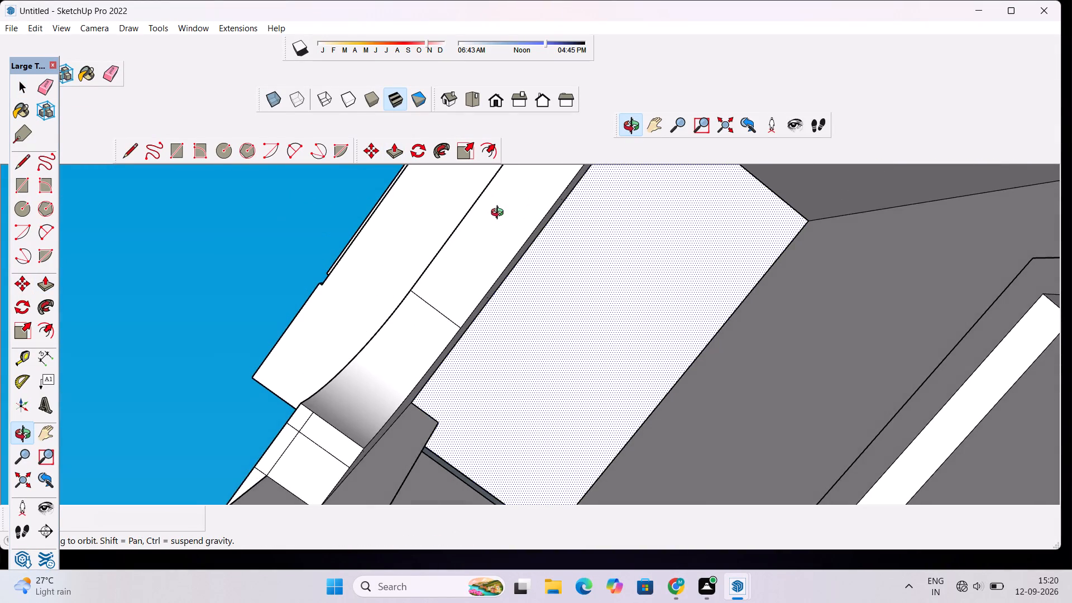
left_click_drag(500, 214, 498, 215)
key("space")
left_click(202, 284)
scroll(405, 241, "down", 4)
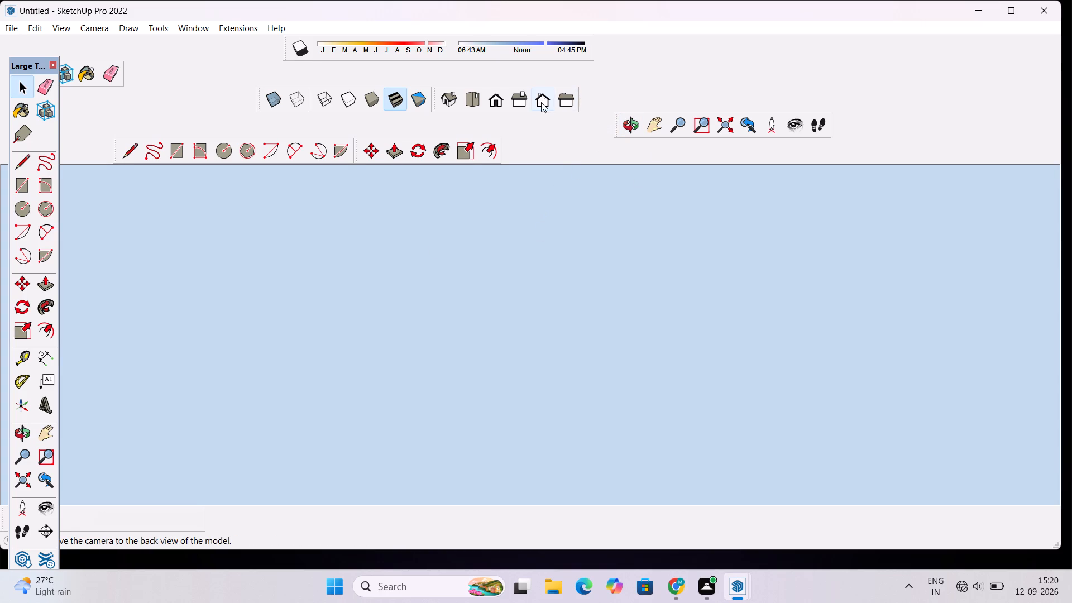
left_click(492, 105)
scroll(577, 293, "down", 6)
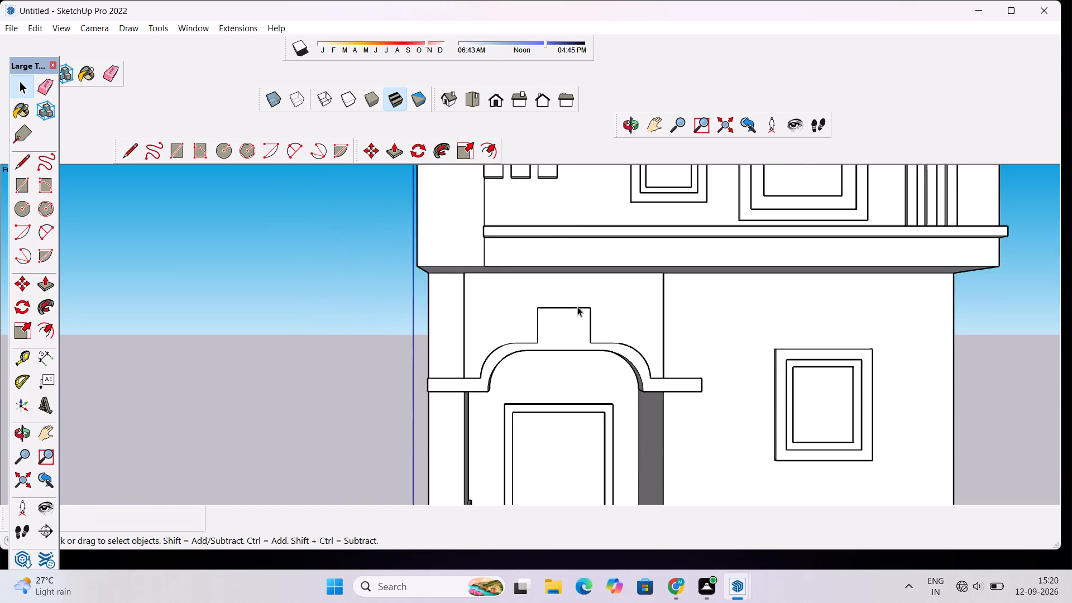
scroll(577, 307, "down", 3)
left_click(630, 127)
left_click_drag(681, 349, 600, 345)
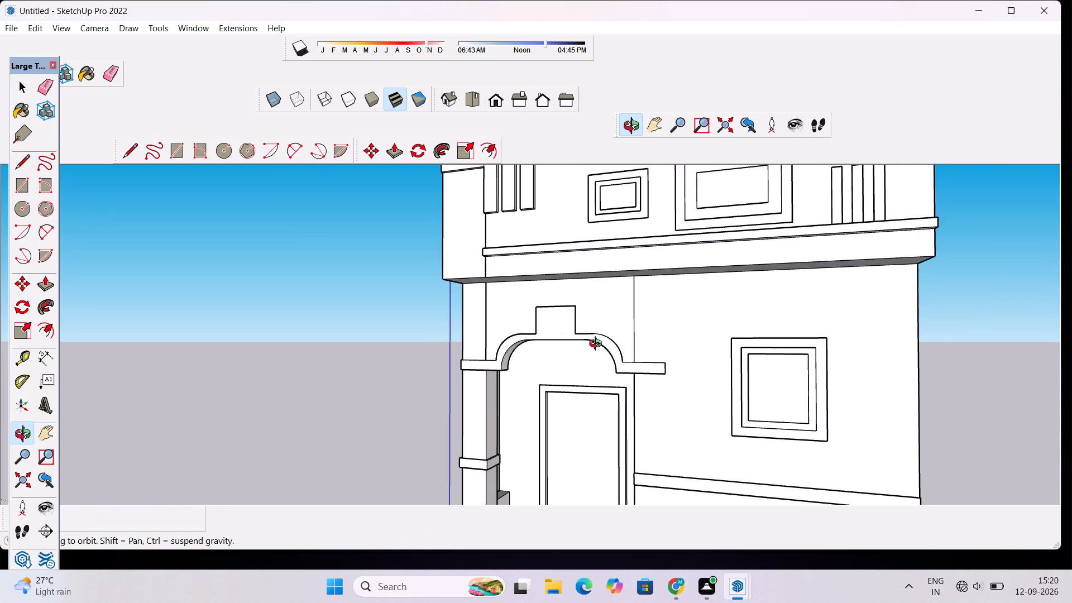
scroll(597, 345, "down", 4)
left_click_drag(673, 399, 587, 404)
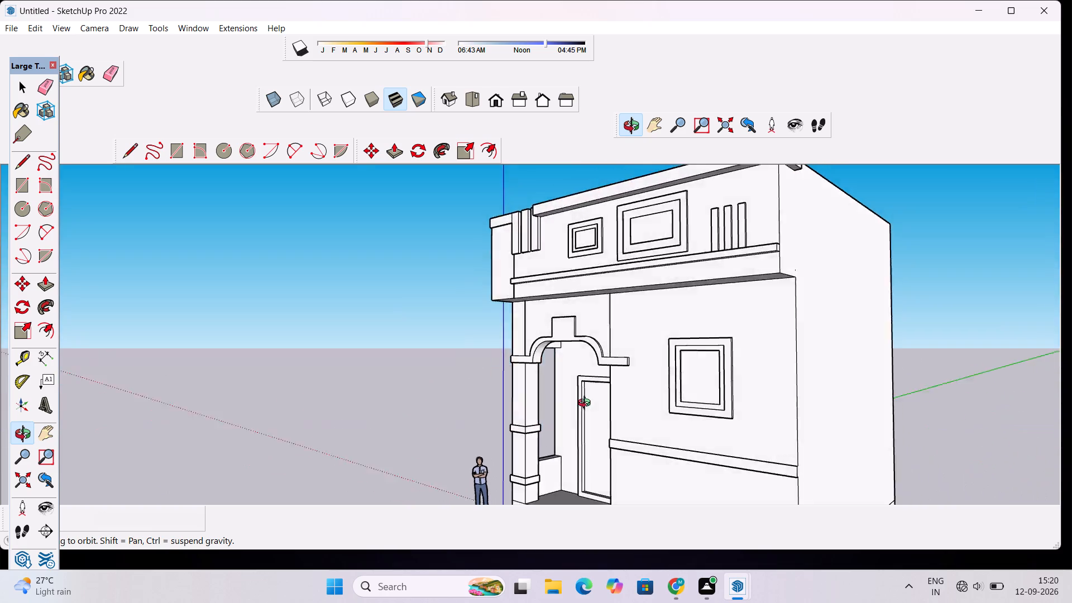
left_click_drag(587, 404, 515, 466)
scroll(545, 348, "down", 6)
left_click_drag(520, 348, 740, 288)
scroll(642, 370, "up", 10)
left_click_drag(593, 374, 612, 412)
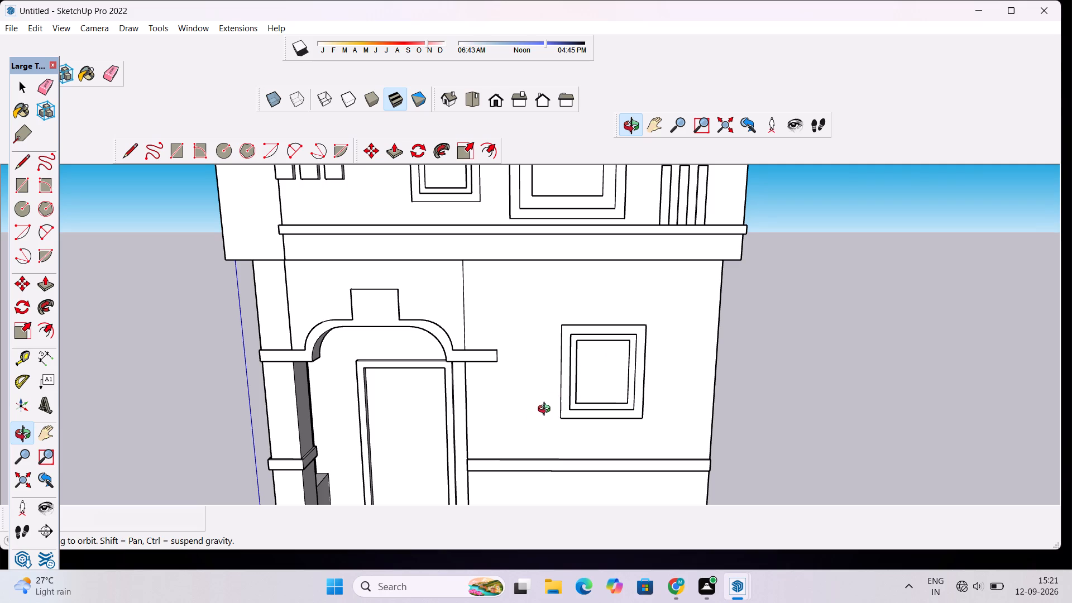
scroll(403, 379, "down", 3)
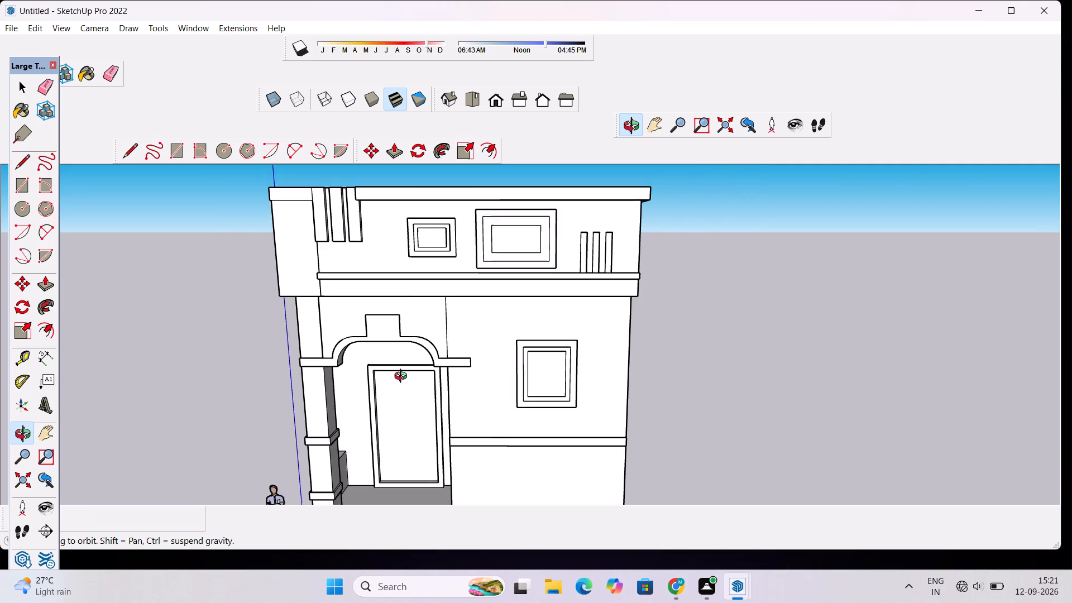
scroll(403, 377, "down", 5)
left_click_drag(394, 427, 395, 389)
scroll(396, 408, "up", 5)
scroll(399, 380, "down", 7)
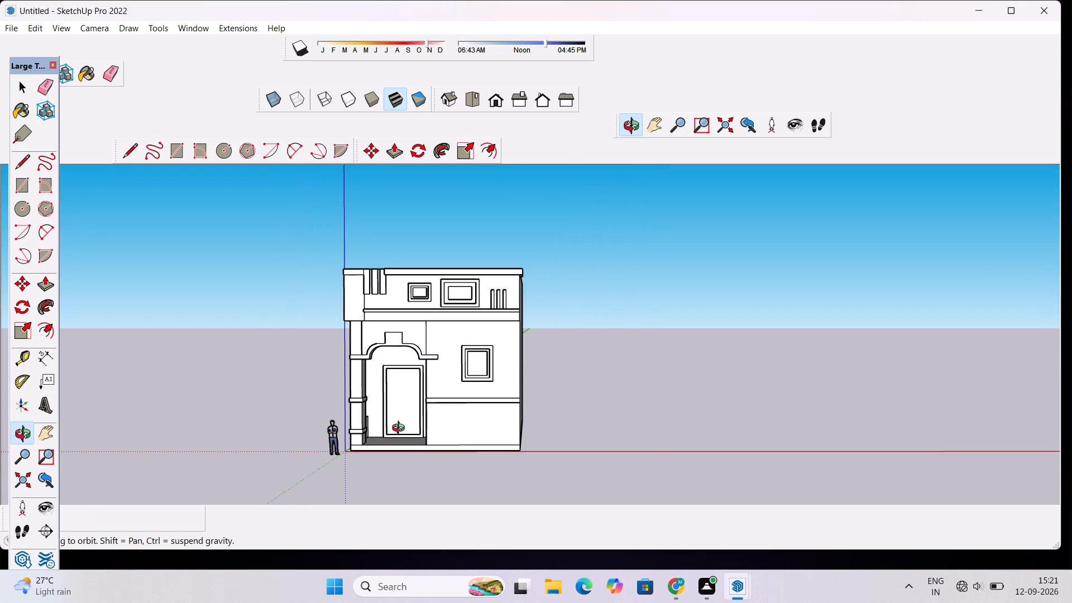
scroll(405, 391, "down", 3)
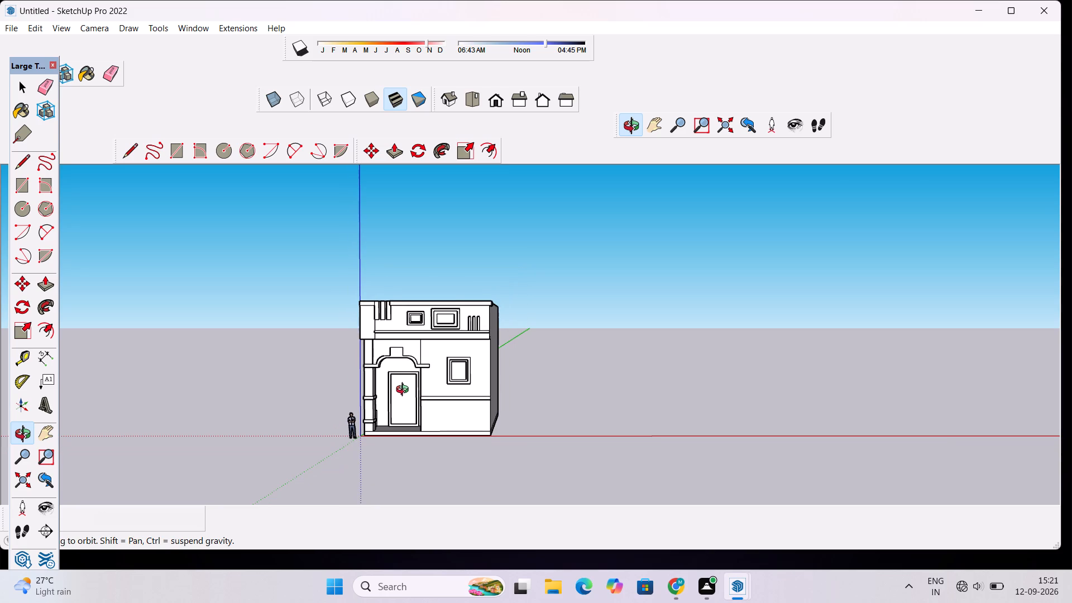
Draw a 1' vertical line up the door frame's outer front edge, starting at its bottom corner beside the arch column.
scroll(389, 428, "up", 15)
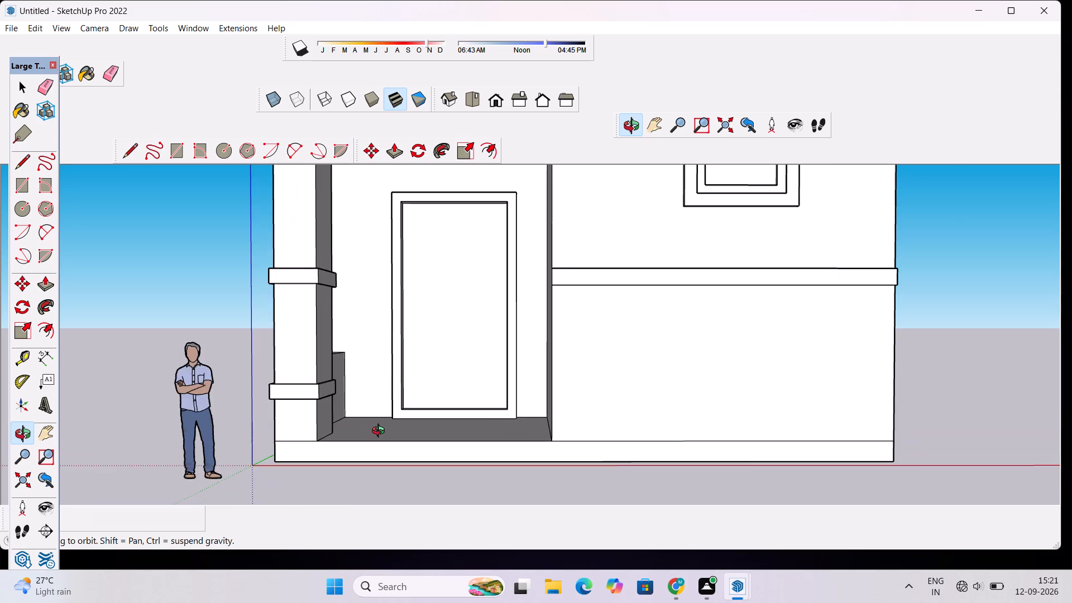
scroll(381, 432, "up", 7)
left_click_drag(377, 442, 451, 462)
scroll(359, 409, "up", 5)
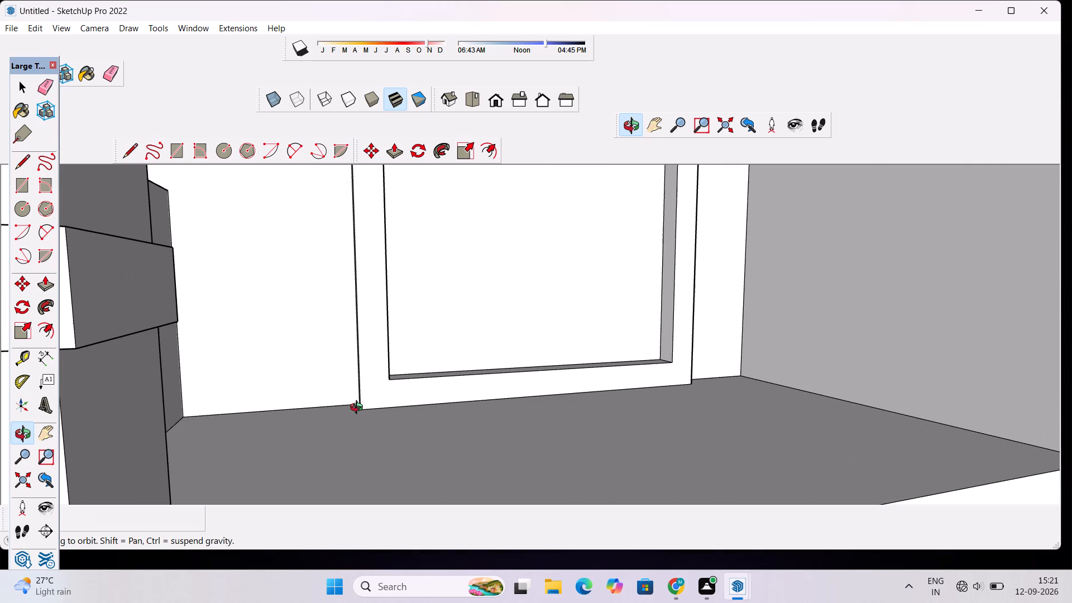
scroll(358, 408, "up", 5)
left_click_drag(353, 404, 391, 401)
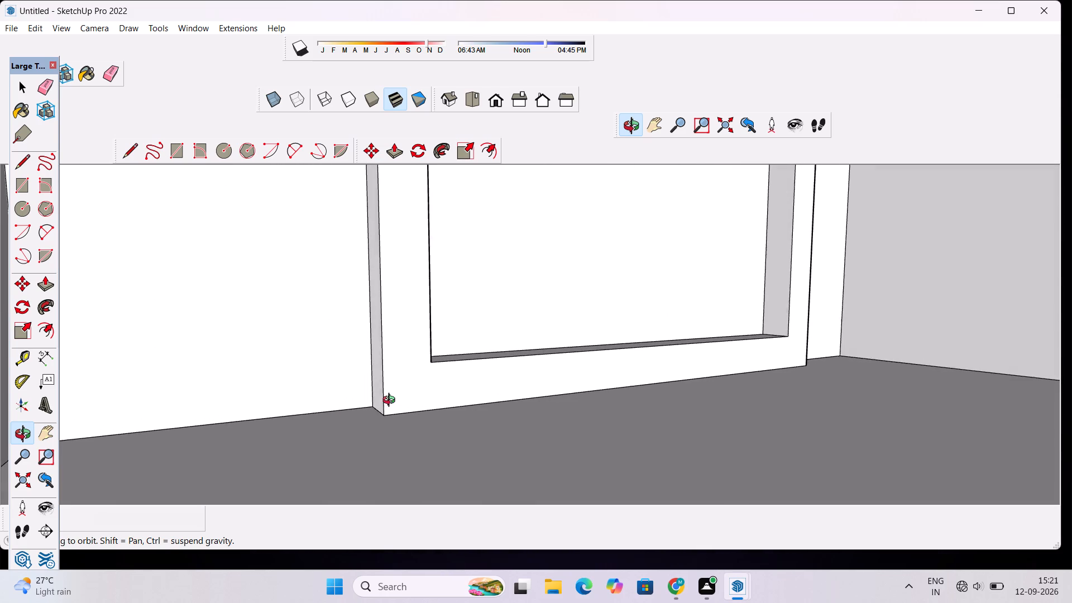
left_click_drag(391, 401, 393, 401)
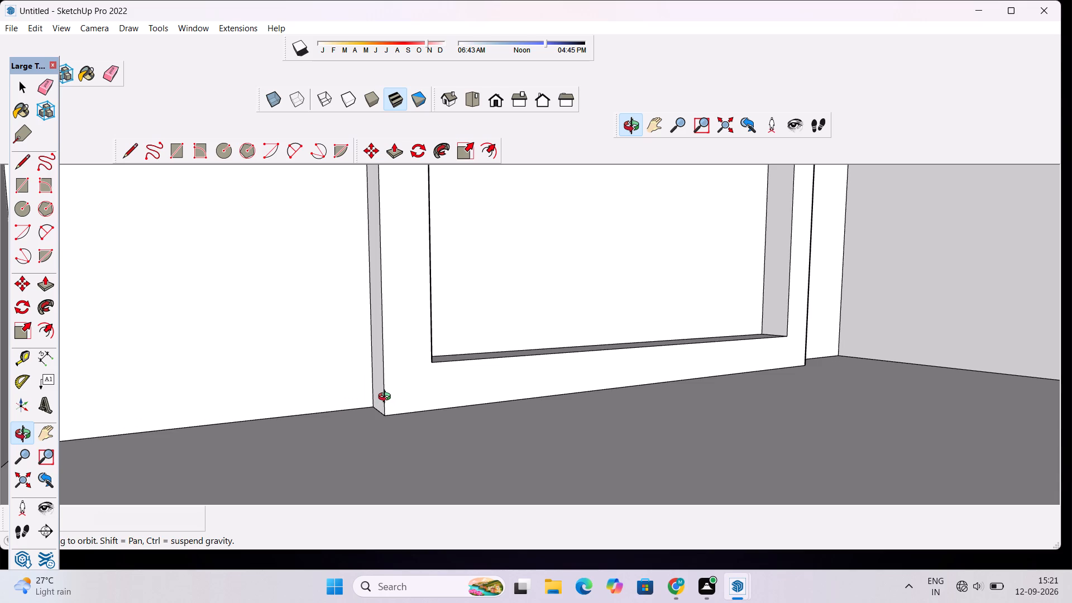
key("l")
scroll(361, 353, "down", 7)
scroll(369, 334, "up", 5)
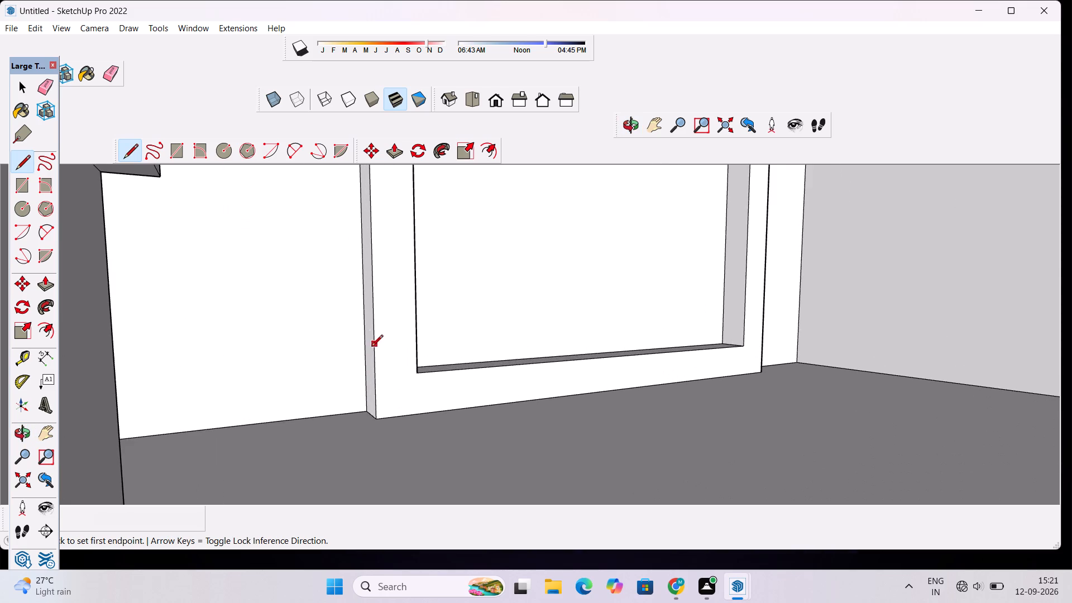
left_click(375, 419)
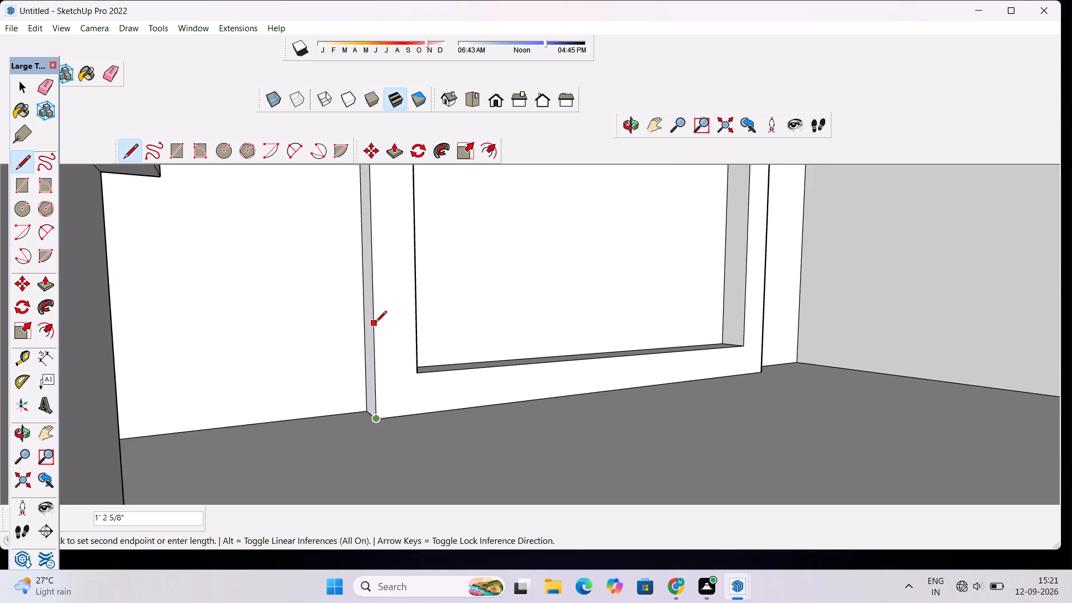
type("1'")
key("Return")
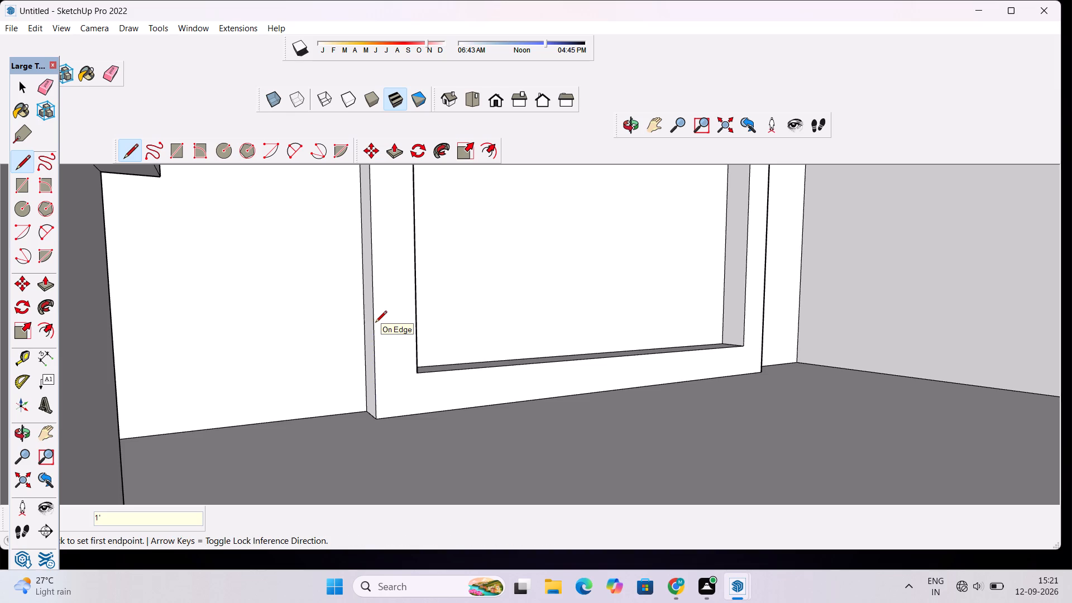
From the 1' mark, draw a 6" line across the side face of the door frame to the recessed wall.
left_click(371, 342)
scroll(371, 342, "up", 11)
left_click(355, 336)
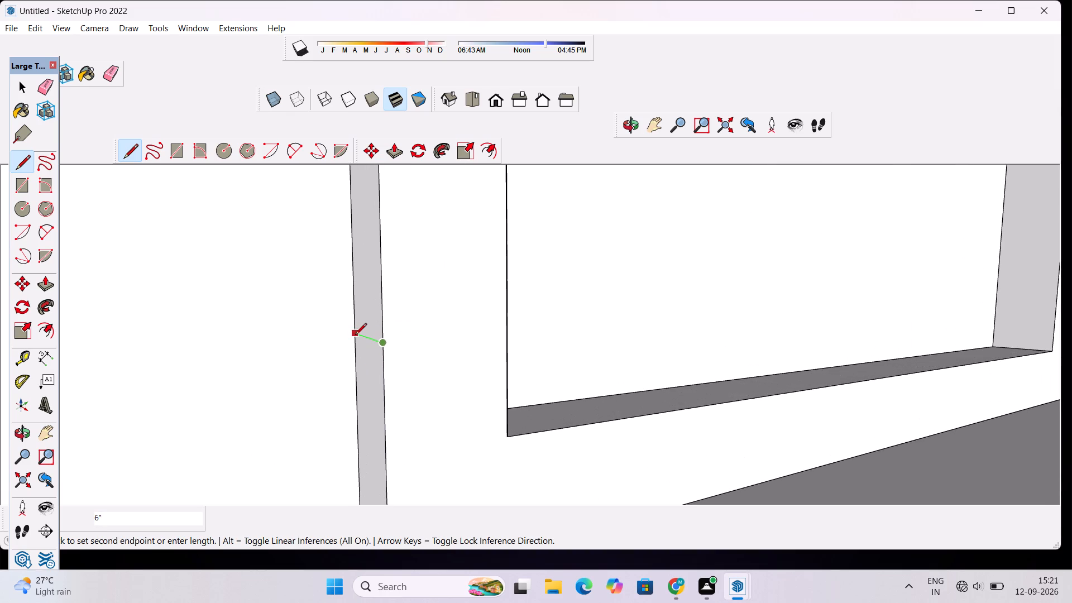
scroll(329, 344, "down", 7)
left_click(341, 339)
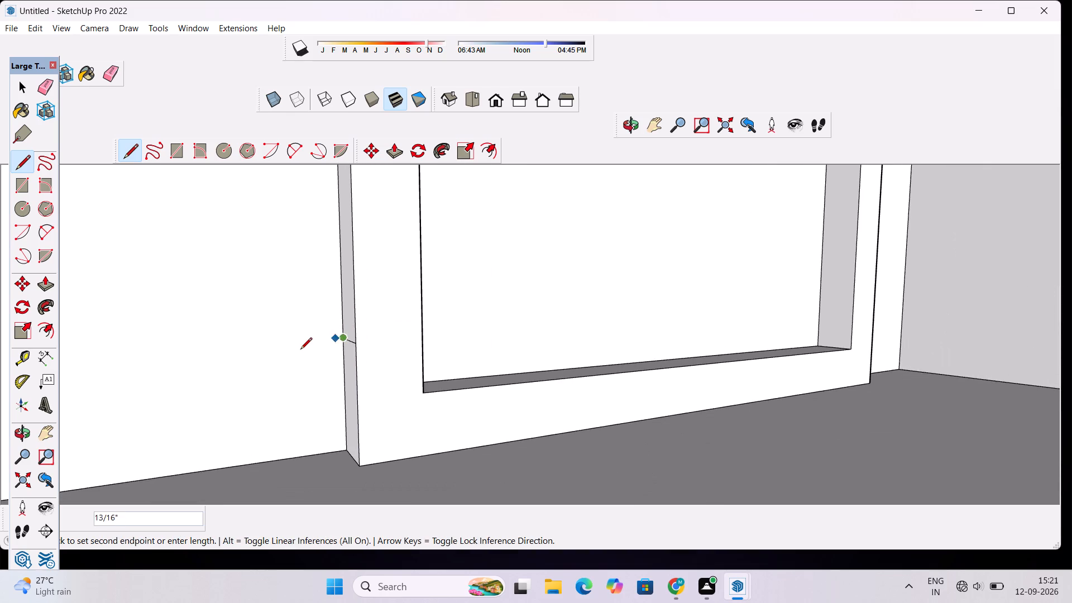
Draw a horizontal line about 3' 7/16" long across the recessed wall, from the frame's 1' mark to the corner by the arch column.
scroll(300, 350, "down", 11)
scroll(300, 351, "up", 11)
scroll(300, 351, "down", 4)
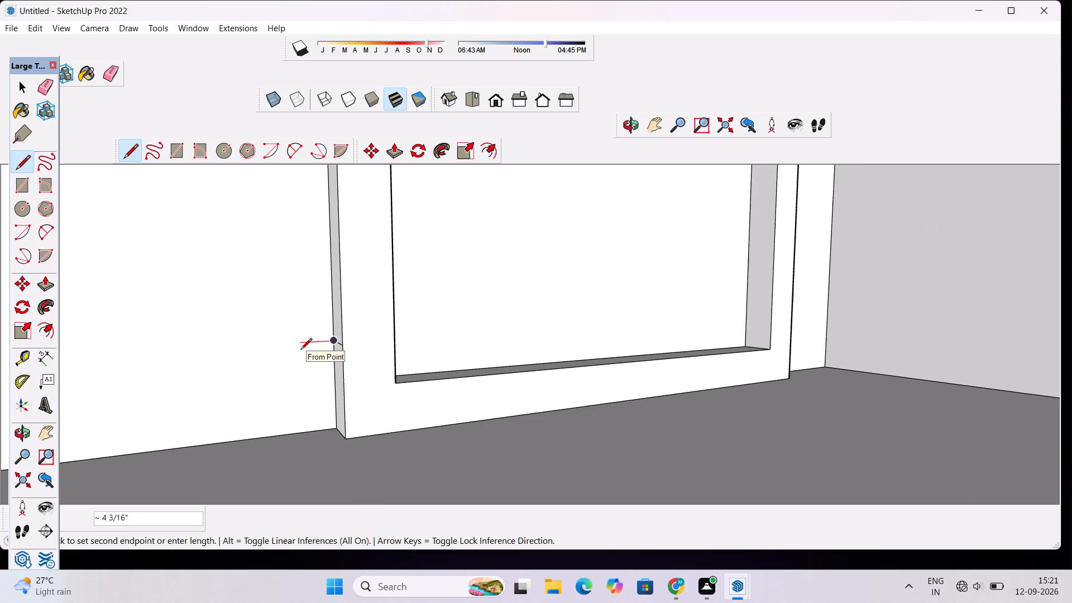
left_click(633, 126)
left_click_drag(639, 180, 573, 200)
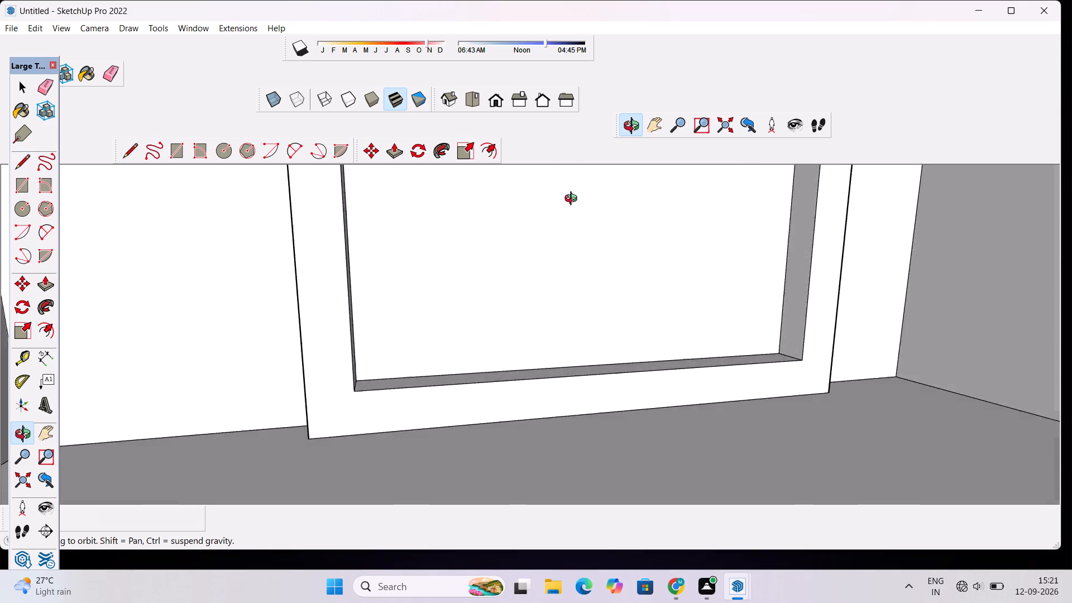
left_click_drag(573, 200, 547, 206)
scroll(475, 252, "down", 6)
scroll(262, 332, "up", 3)
left_click_drag(269, 333, 293, 336)
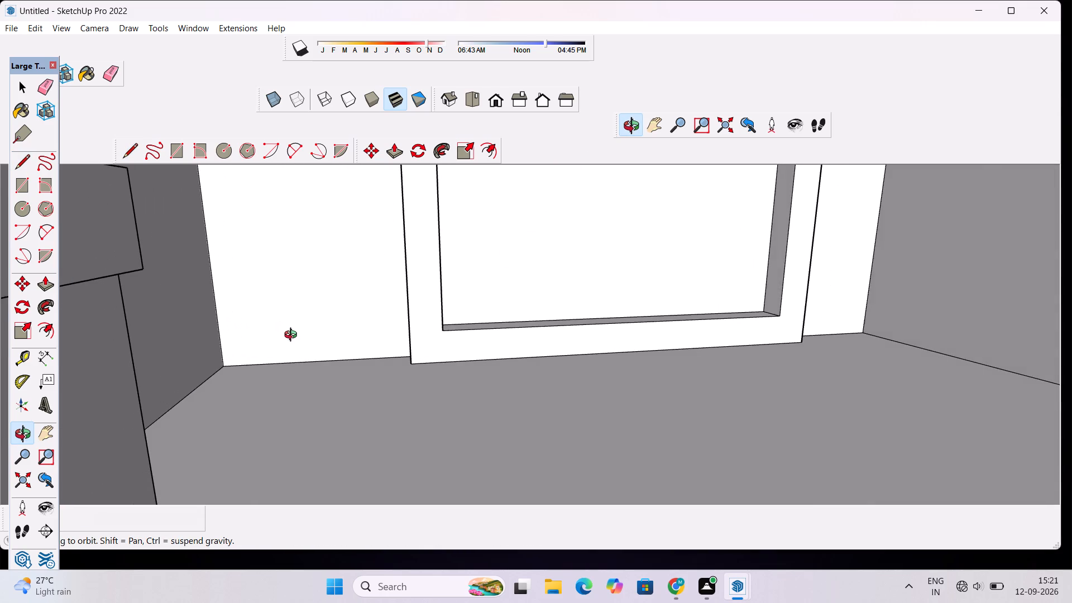
scroll(293, 336, "up", 4)
left_click_drag(290, 339, 339, 356)
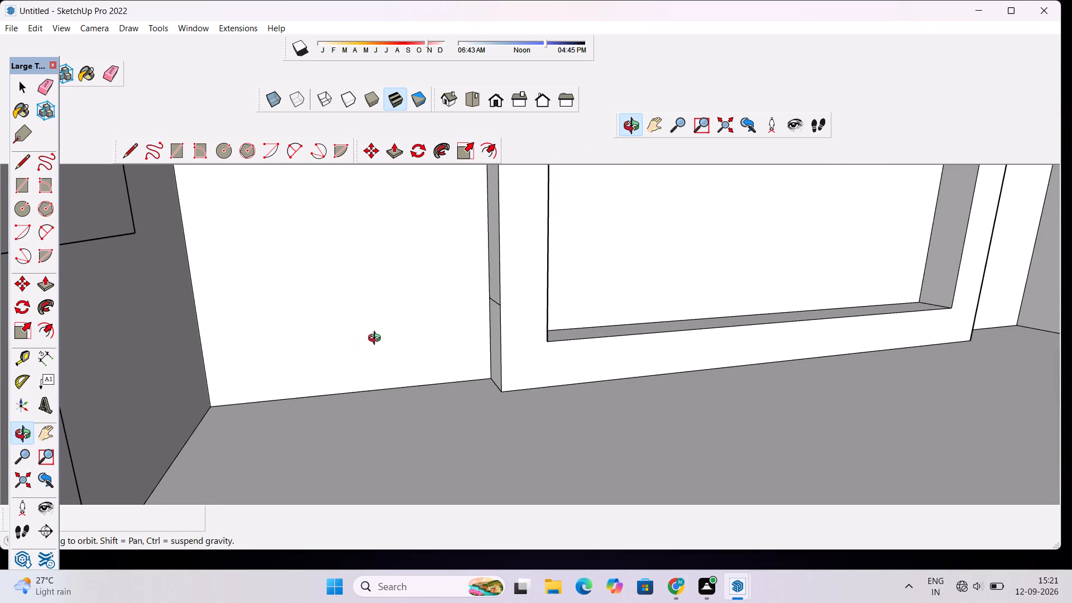
key("l")
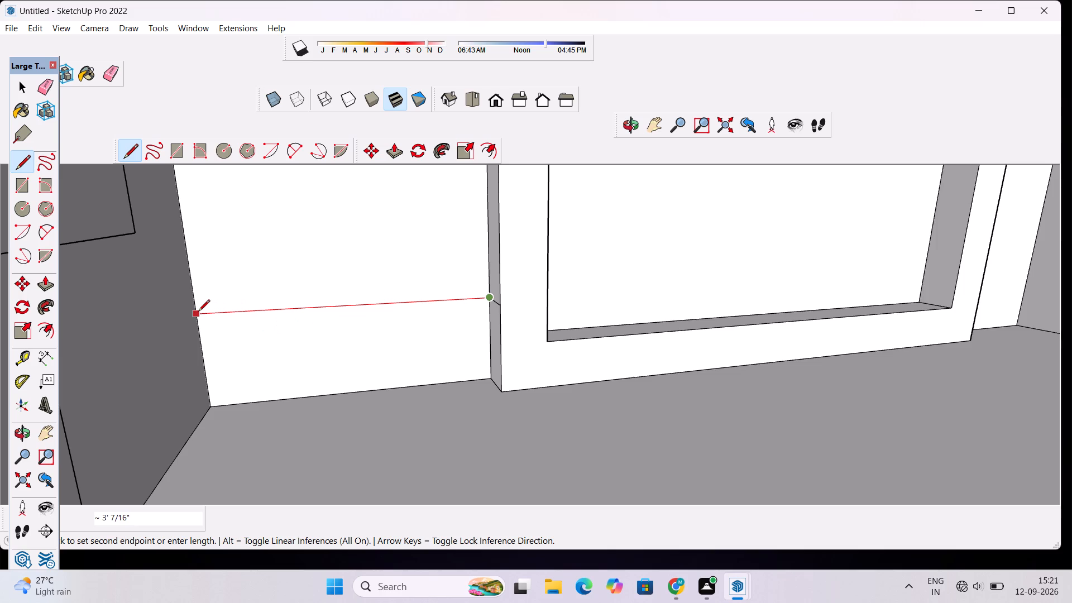
left_click(198, 312)
Draw a 1' vertical line up the door frame's other outer front edge, starting at its bottom corner away from the arch column.
scroll(197, 323, "down", 1)
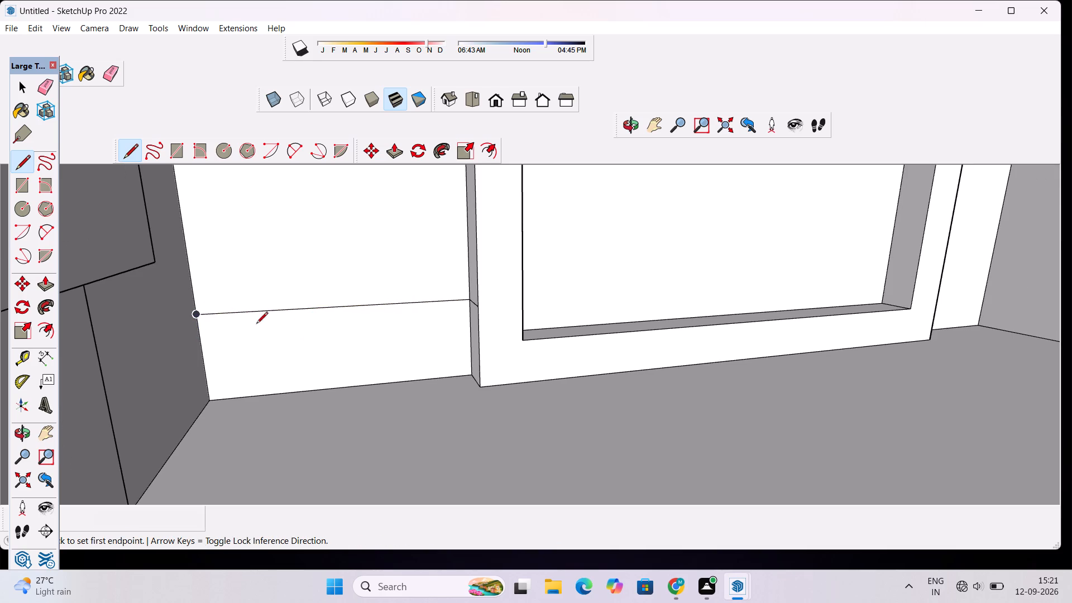
scroll(361, 355, "down", 6)
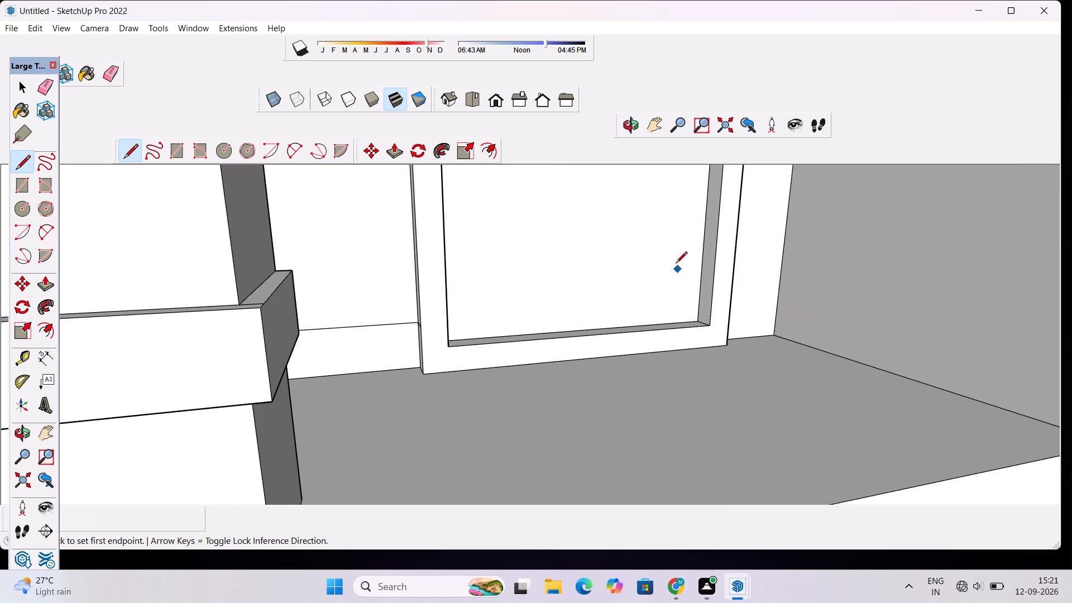
left_click(634, 125)
left_click_drag(697, 260, 605, 267)
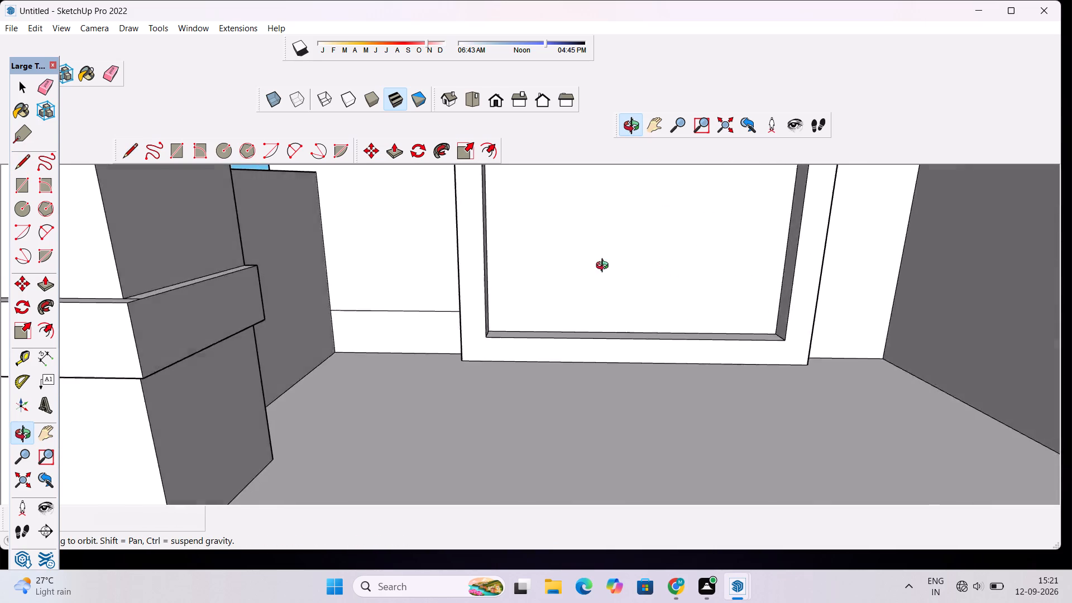
left_click_drag(605, 267, 567, 276)
scroll(929, 406, "up", 3)
scroll(853, 411, "down", 2)
left_click_drag(878, 398, 787, 409, "shift")
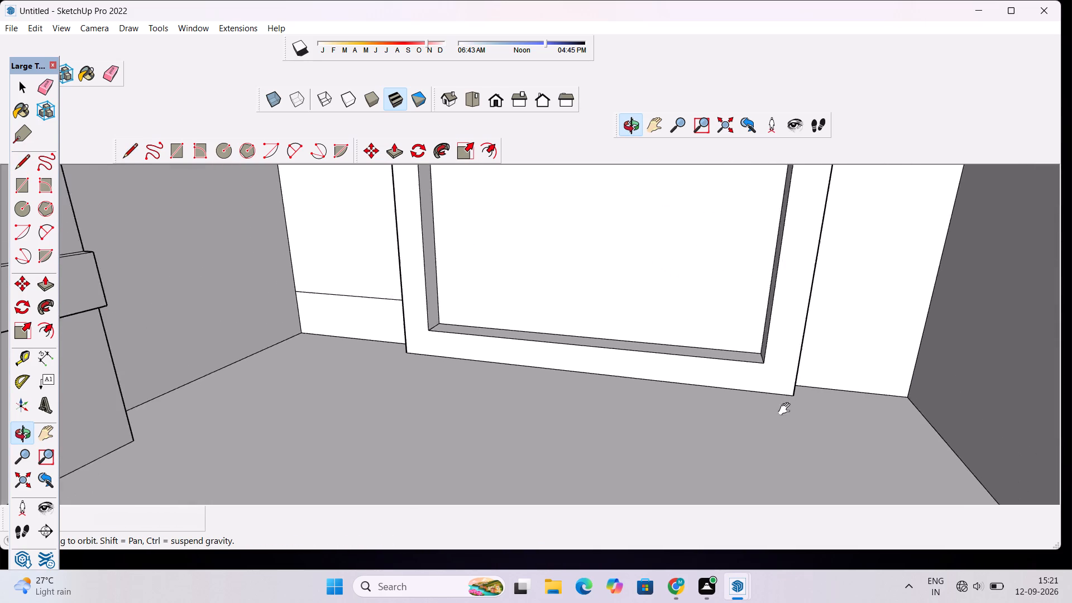
left_click_drag(787, 409, 671, 411, "shift")
scroll(671, 411, "up", 1)
key("l")
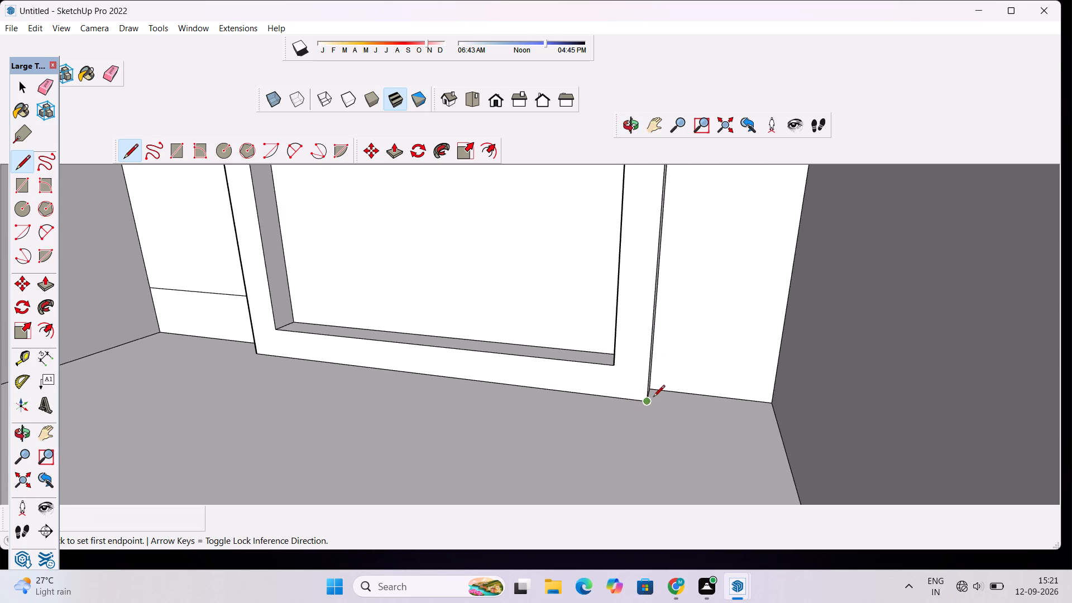
left_click(645, 401)
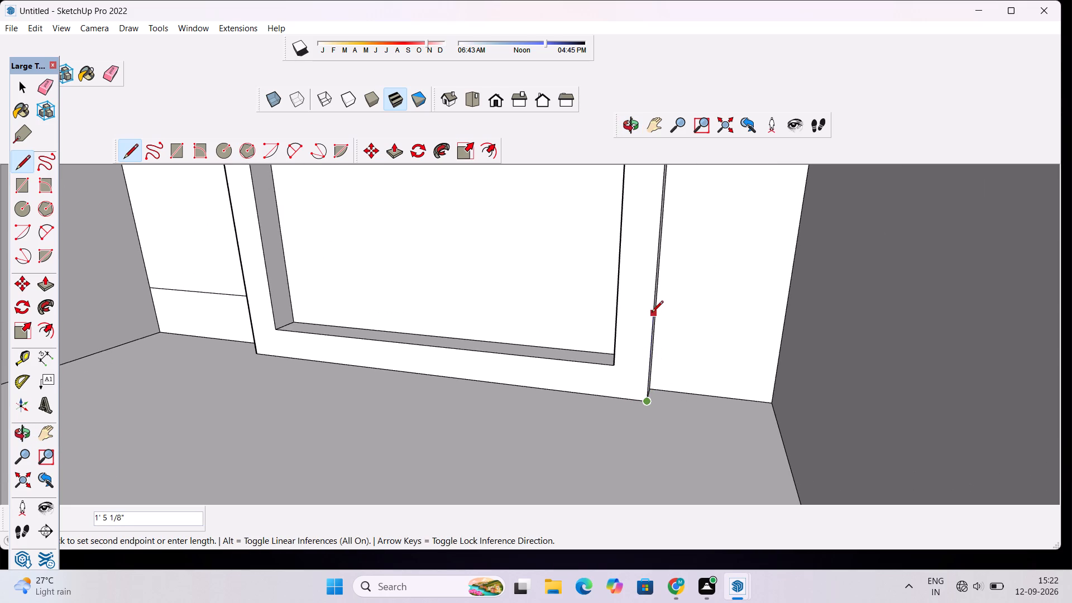
type("1'")
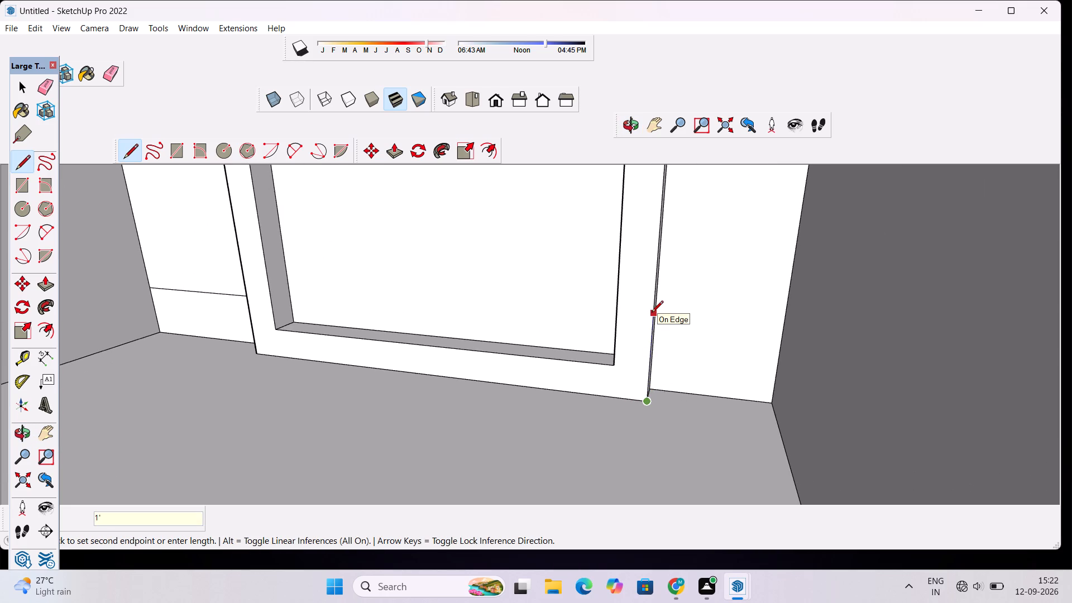
key("Return")
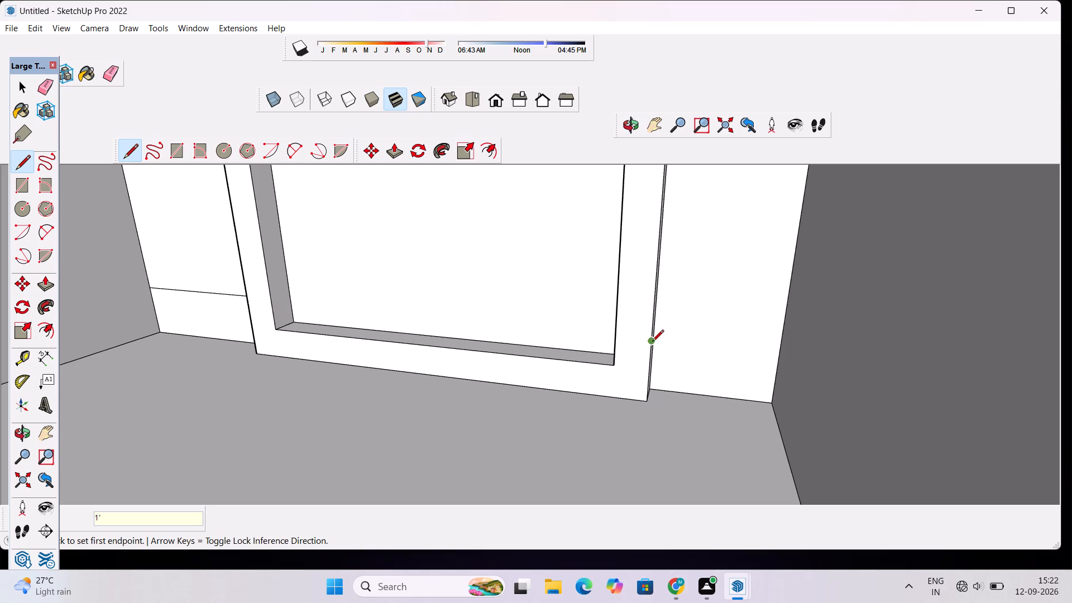
From this 1' mark, draw a 6" line across the side face of the door frame to the recessed wall.
left_click(652, 342)
scroll(652, 342, "up", 16)
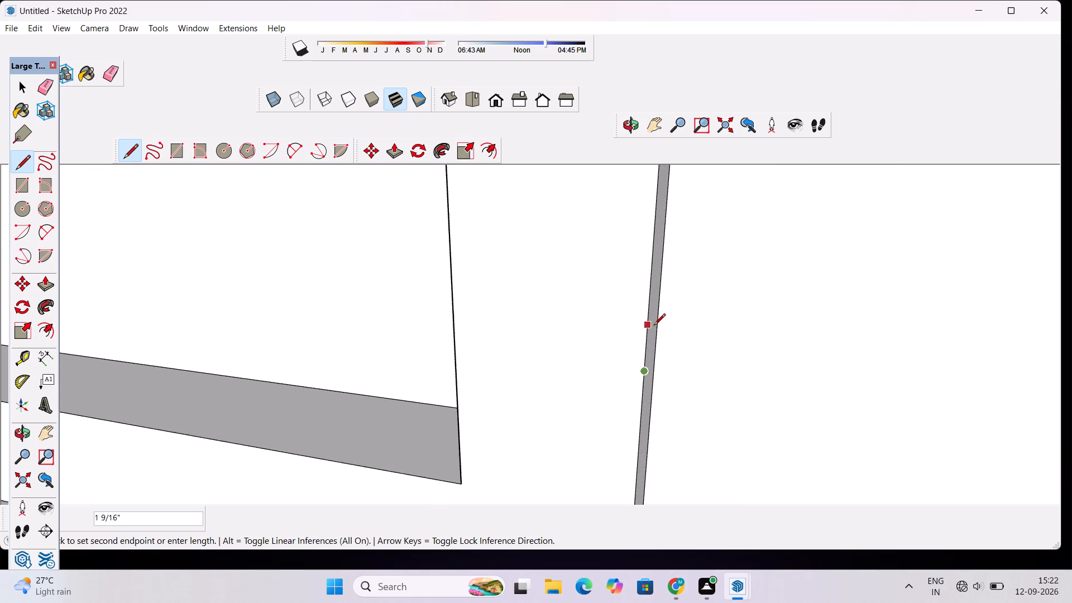
scroll(654, 326, "up", 9)
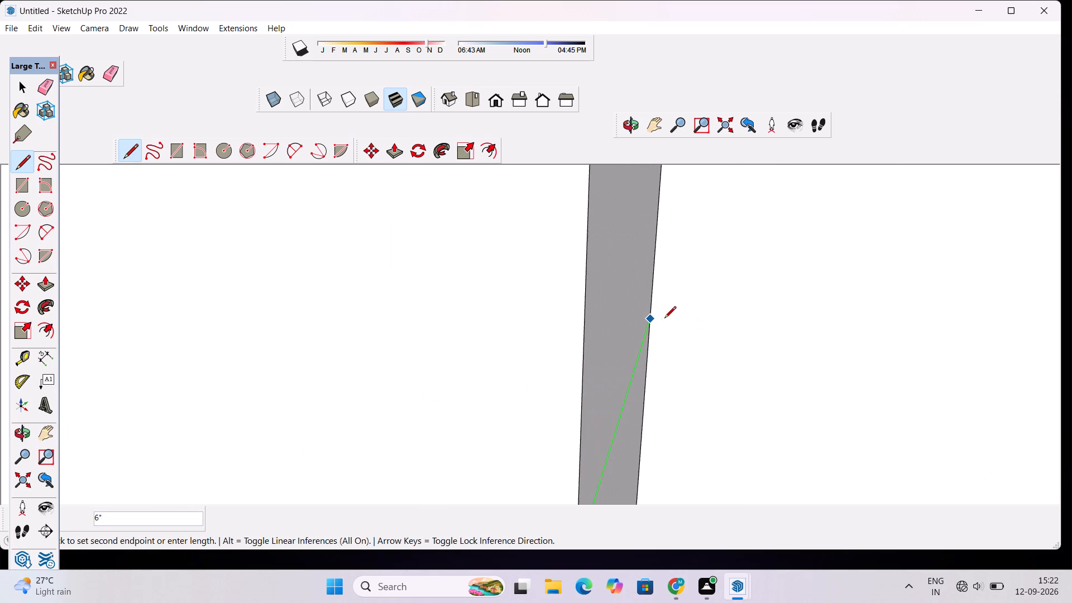
scroll(651, 319, "up", 4)
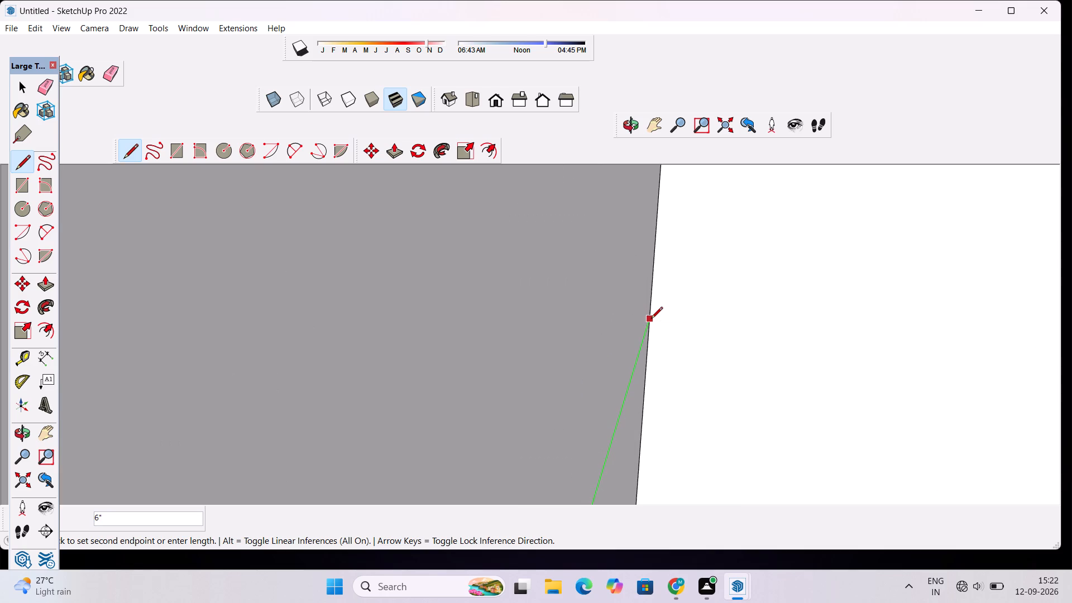
left_click(653, 315)
scroll(653, 313, "down", 2)
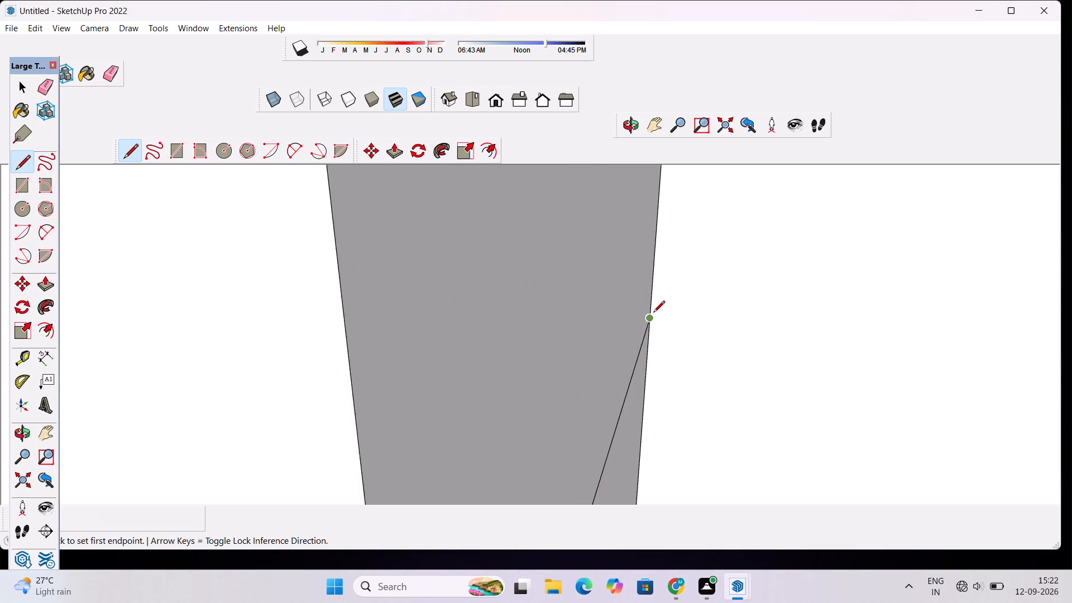
scroll(653, 313, "down", 9)
Push/Pull the lower part of that frame side face about 1' 10 9/16" out to the adjoining side wall, forming a skirting block.
key("space")
left_click(640, 409)
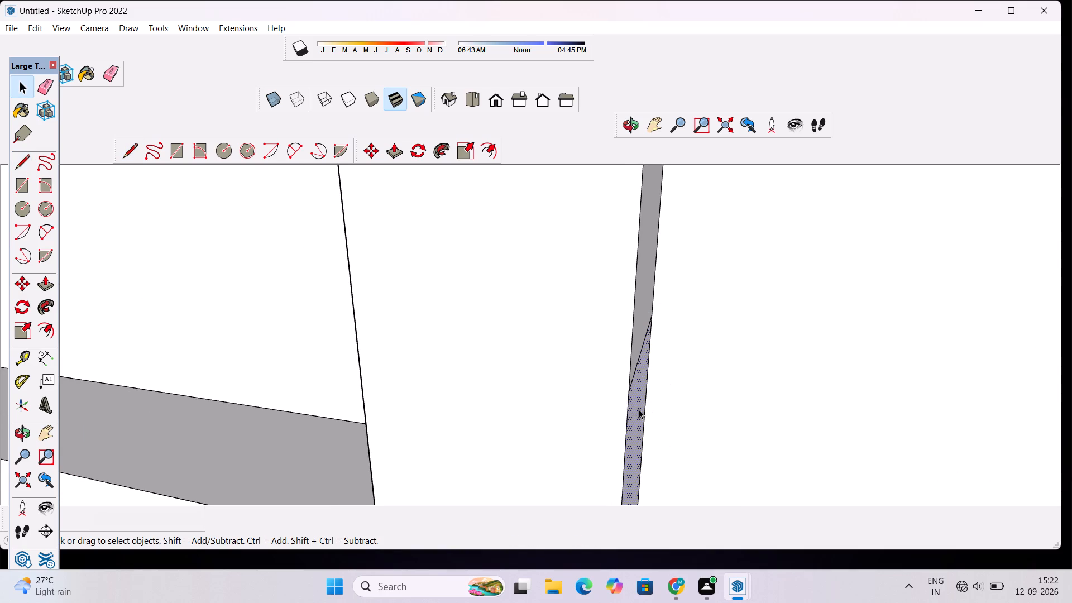
key("p")
left_click(639, 409)
scroll(687, 419, "down", 9)
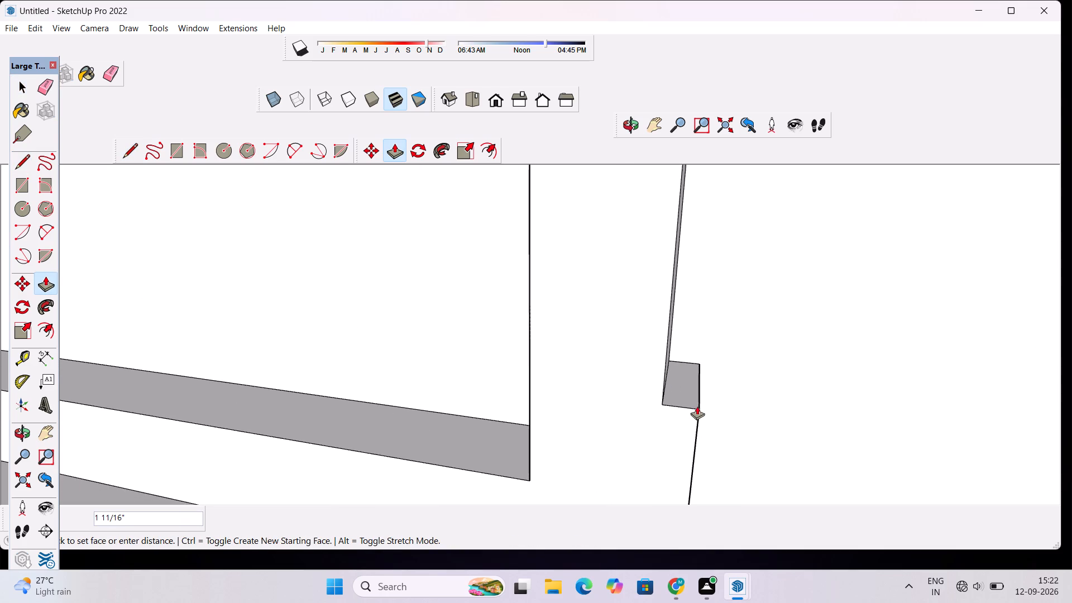
scroll(695, 405, "down", 10)
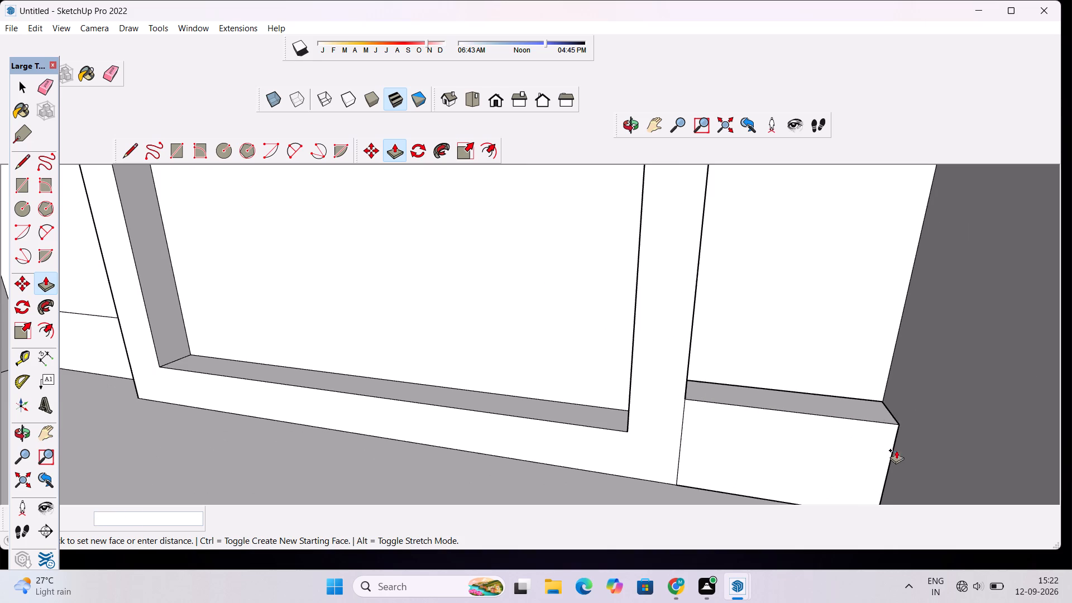
left_click(921, 420)
Push/Pull the lower side face of the frame nearest the arch column about 3' 7/16" to the adjoining wall as matching skirting.
scroll(839, 389, "down", 7)
scroll(941, 341, "up", 1)
scroll(945, 339, "down", 4)
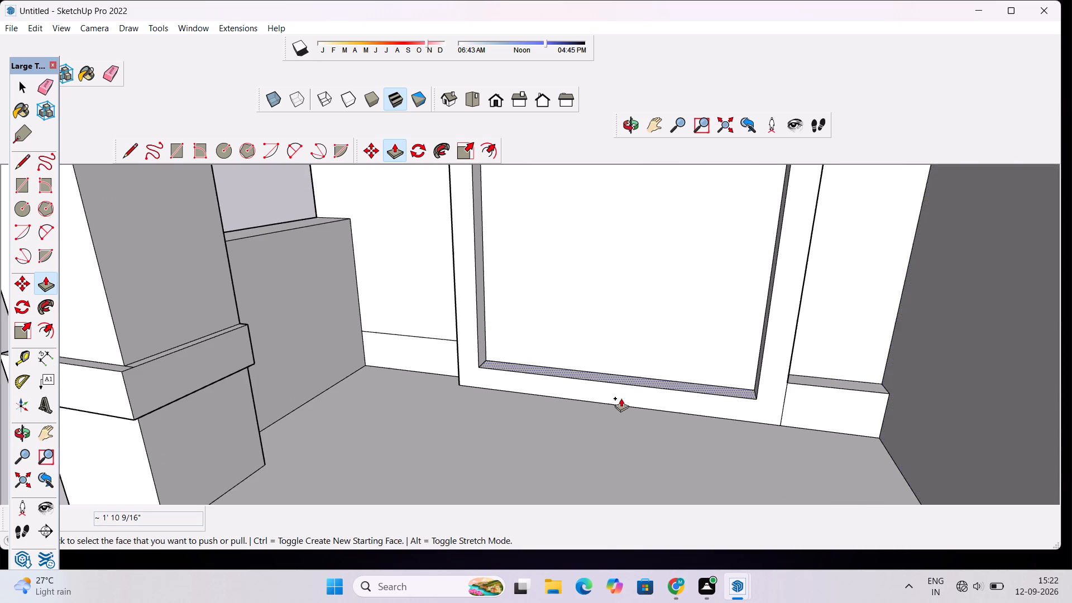
scroll(406, 380, "up", 6)
scroll(346, 348, "up", 4)
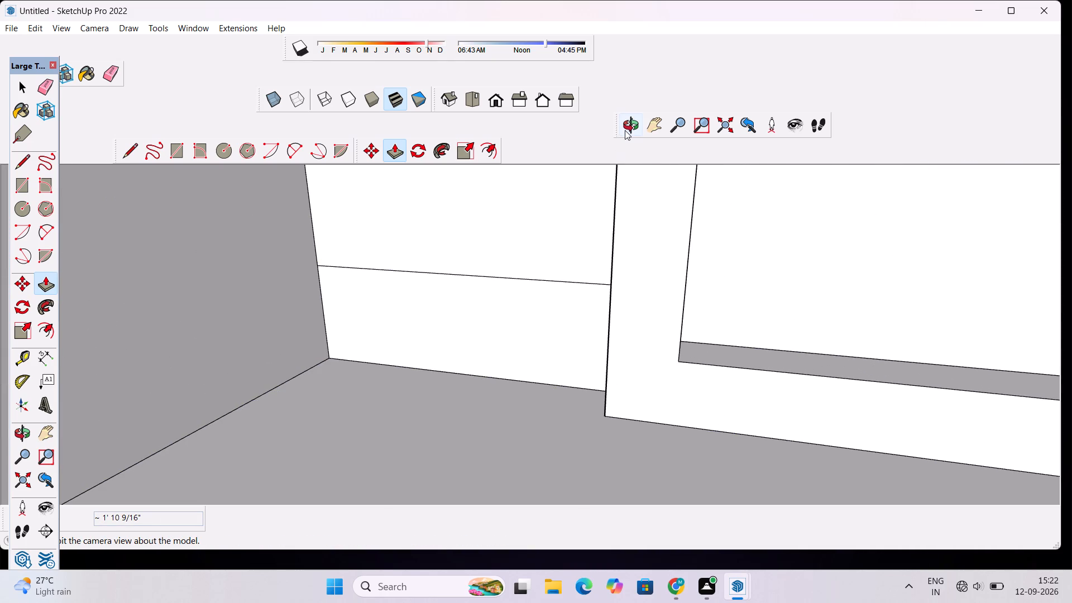
left_click(625, 130)
left_click_drag(510, 264, 609, 291)
scroll(610, 305, "up", 2)
key("p")
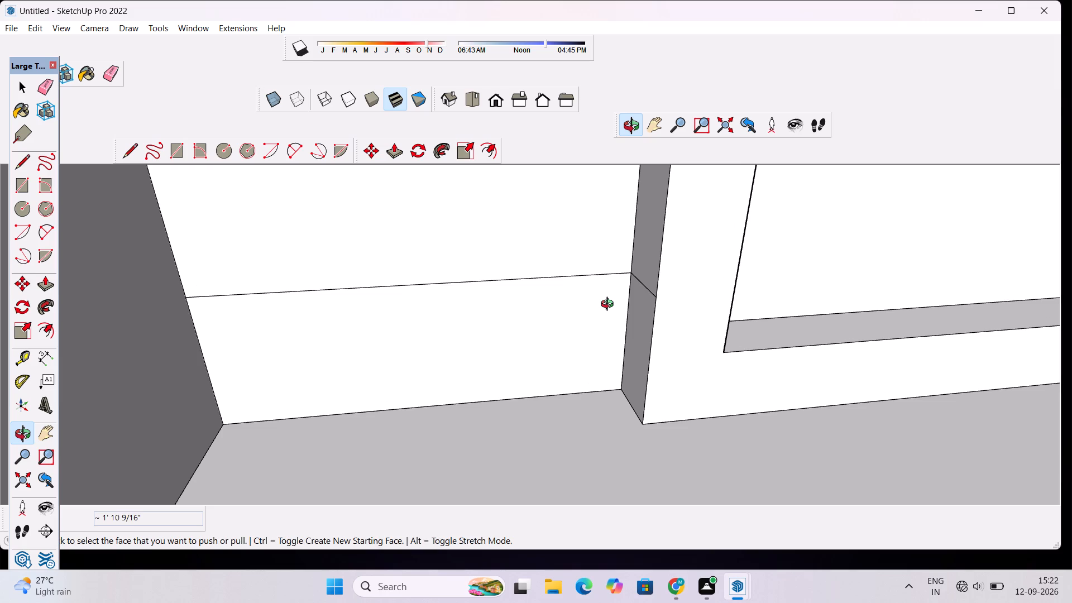
left_click(639, 329)
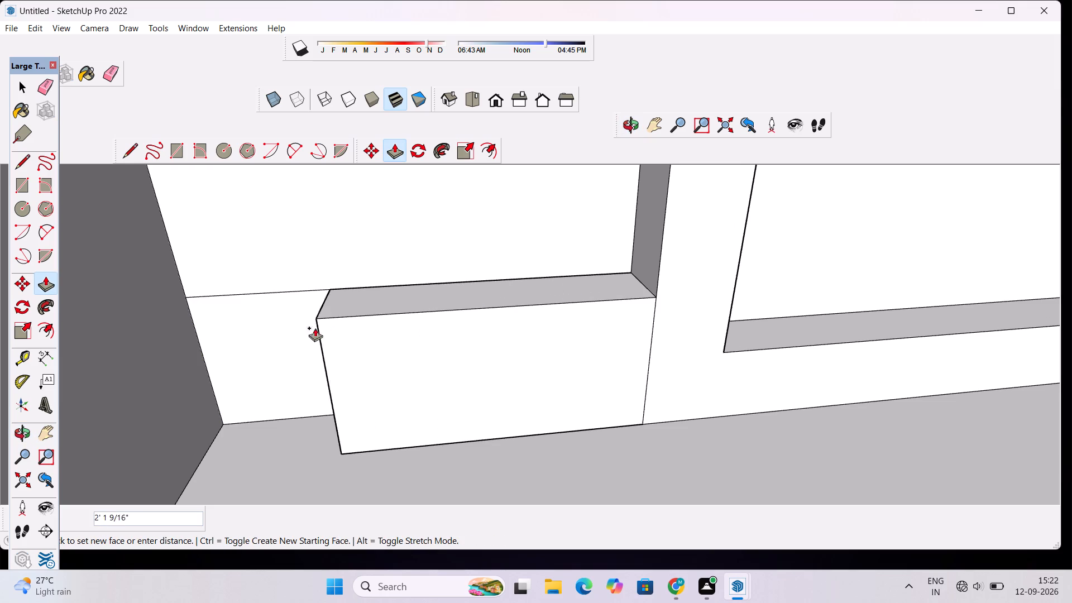
left_click(159, 309)
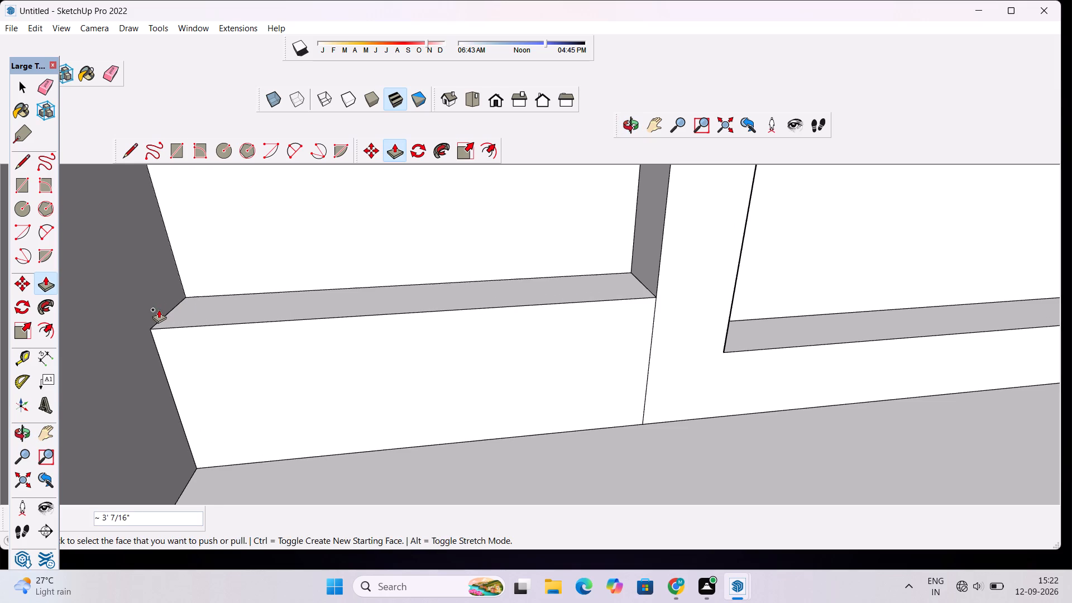
Erase the horizontal base line along the bottom of the front wall beneath the window and raised band.
scroll(256, 291, "down", 19)
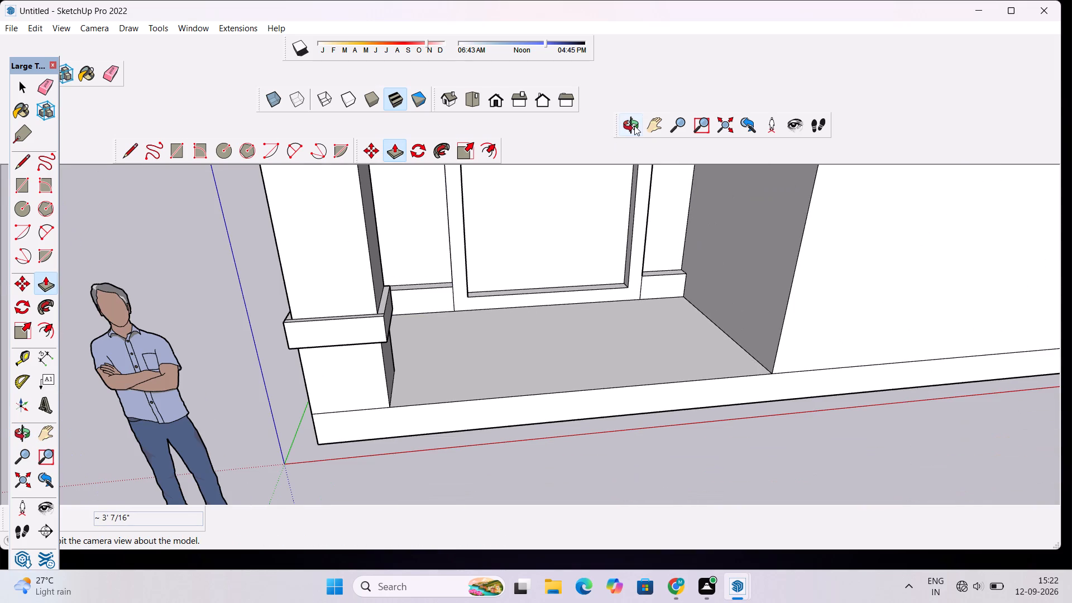
left_click(634, 126)
left_click_drag(567, 293, 567, 242)
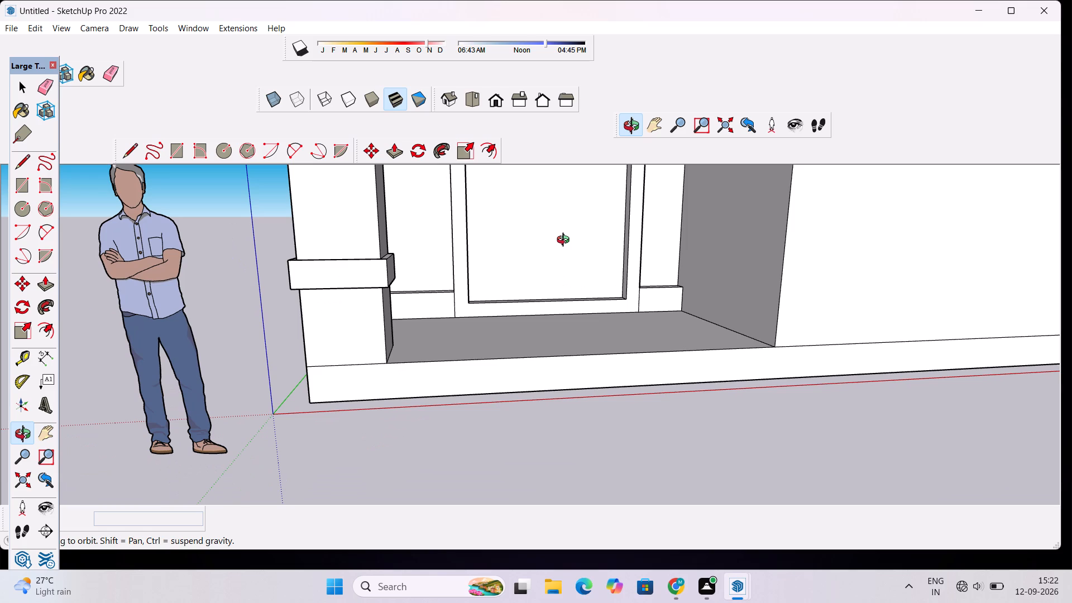
scroll(566, 241, "down", 3)
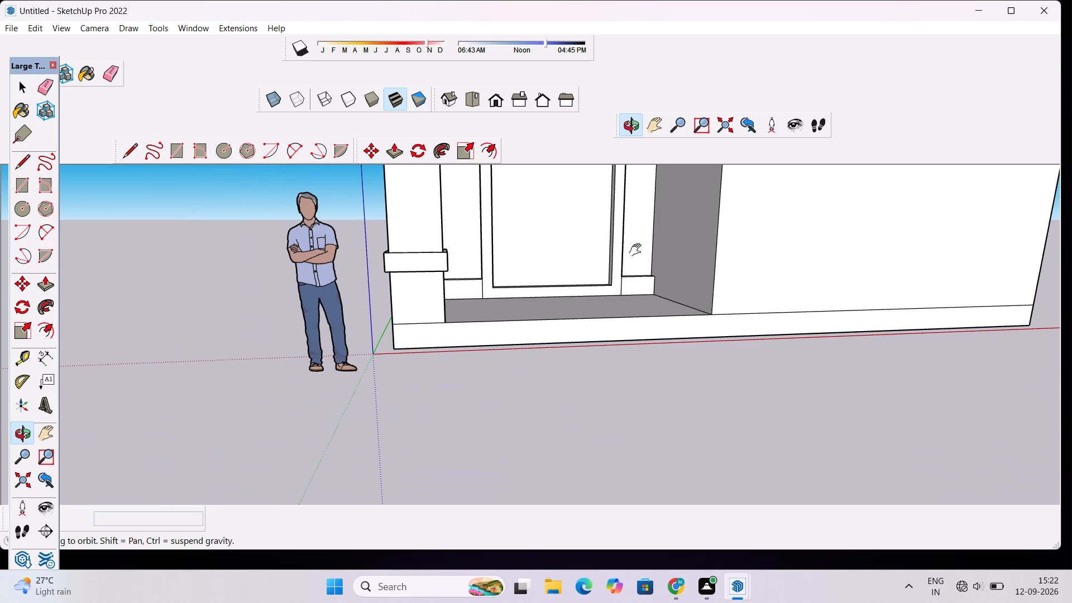
left_click_drag(638, 250, 422, 338, "shift")
scroll(390, 343, "down", 6, "shift")
left_click_drag(446, 358, 452, 304)
scroll(459, 301, "up", 3)
left_click_drag(462, 300, 445, 319)
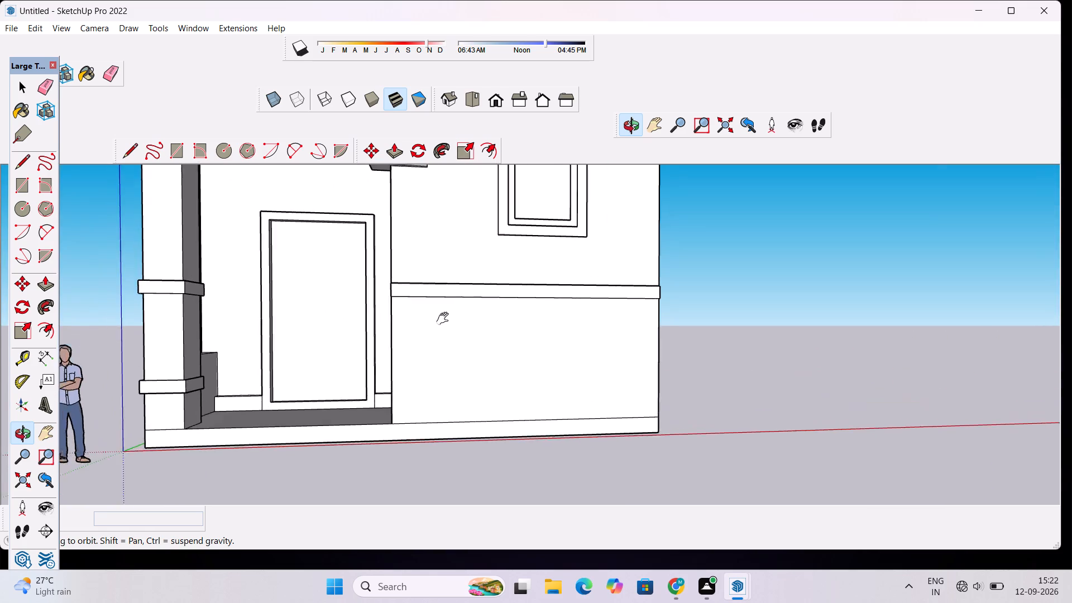
left_click_drag(445, 319, 432, 326)
scroll(435, 408, "up", 5)
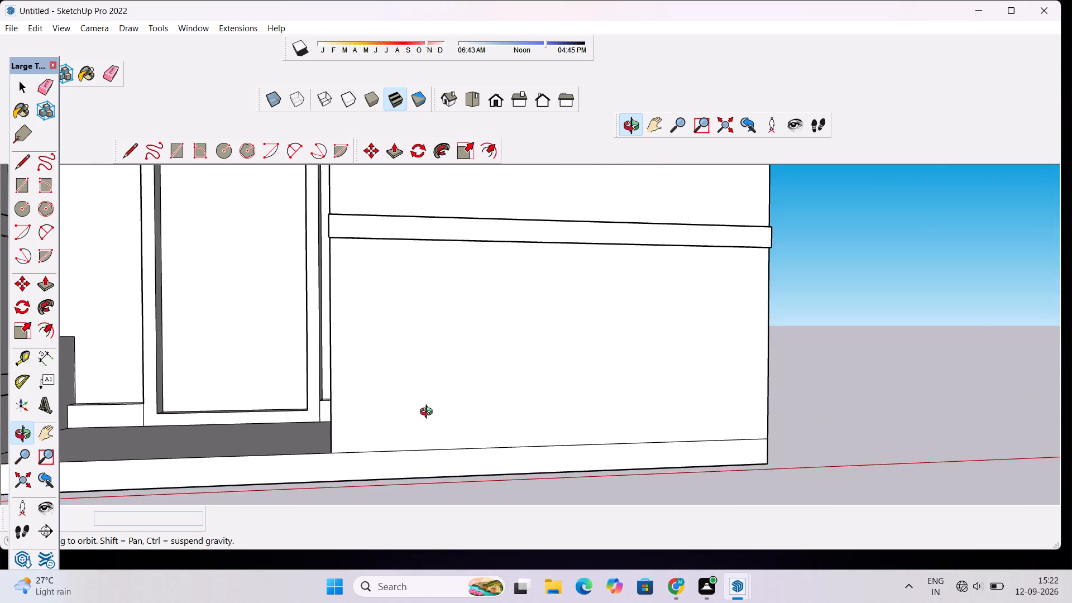
left_click_drag(428, 416, 435, 432)
key("e")
left_click_drag(437, 437, 442, 461)
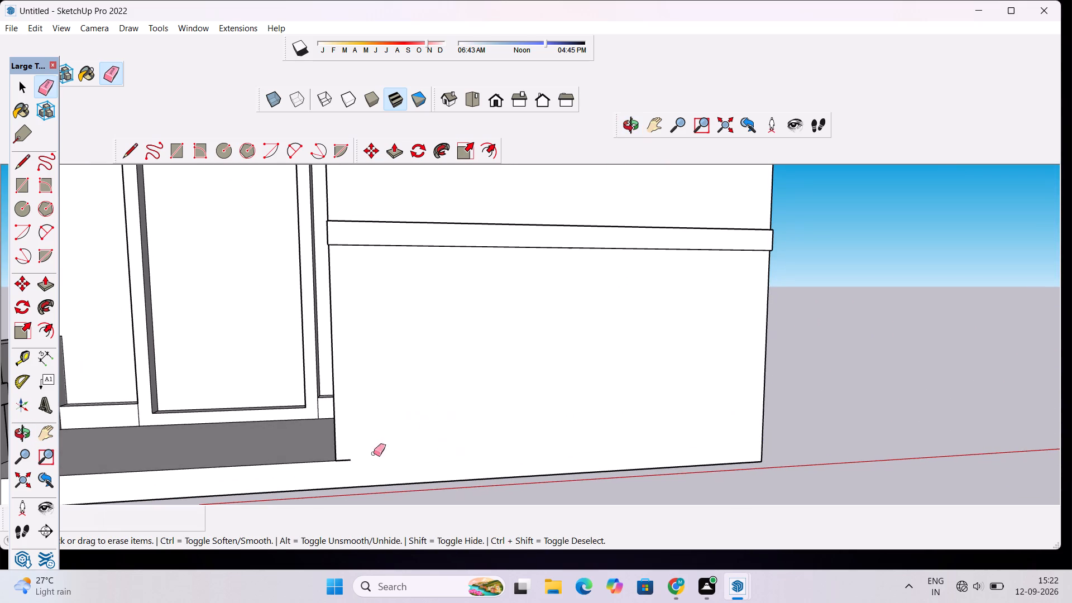
left_click_drag(344, 456, 345, 461)
Erase the short horizontal line across the front face at the foot of the arch column.
scroll(291, 439, "up", 4)
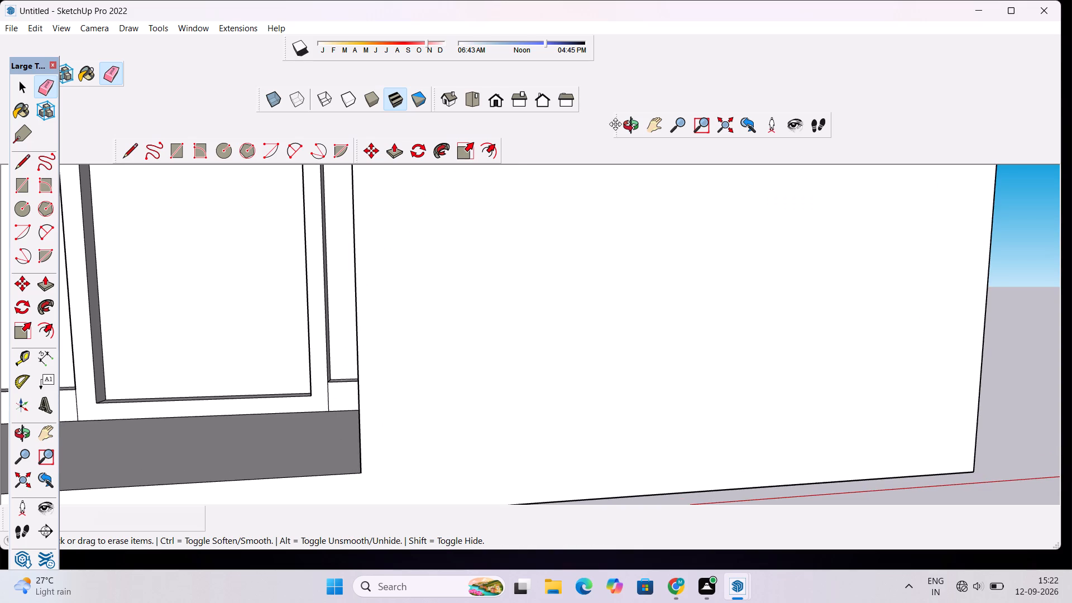
left_click(628, 135)
left_click_drag(285, 458, 295, 452)
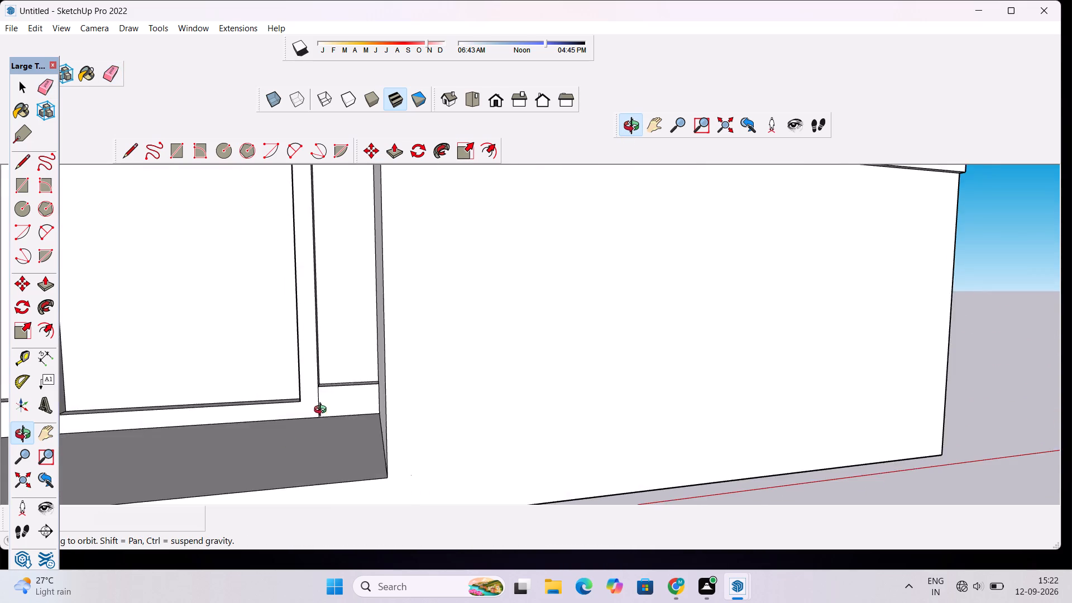
scroll(326, 413, "down", 7)
left_click_drag(305, 414, 413, 415, "shift")
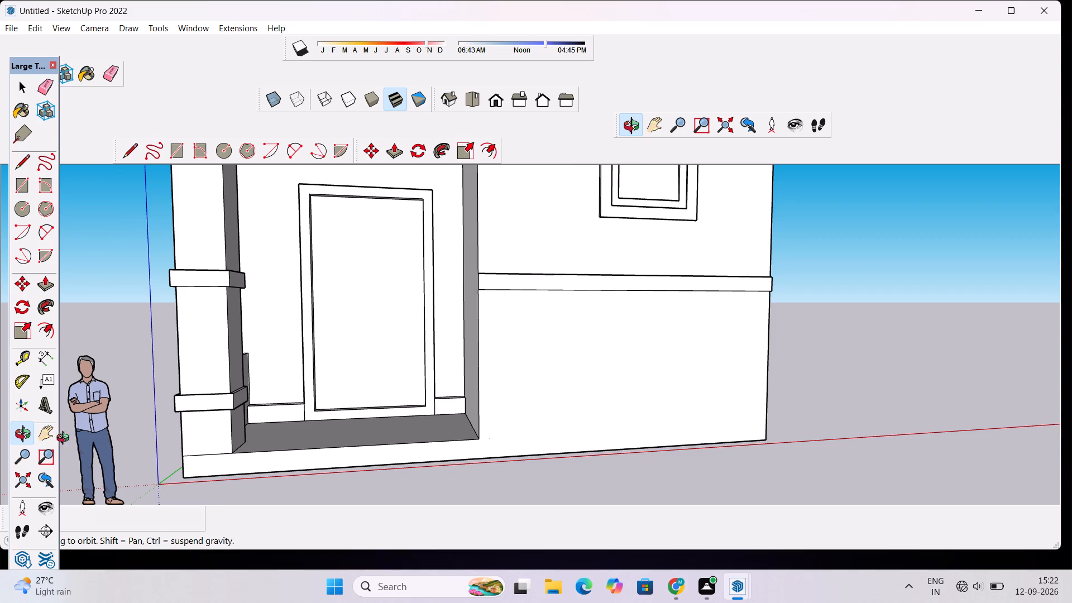
key("e")
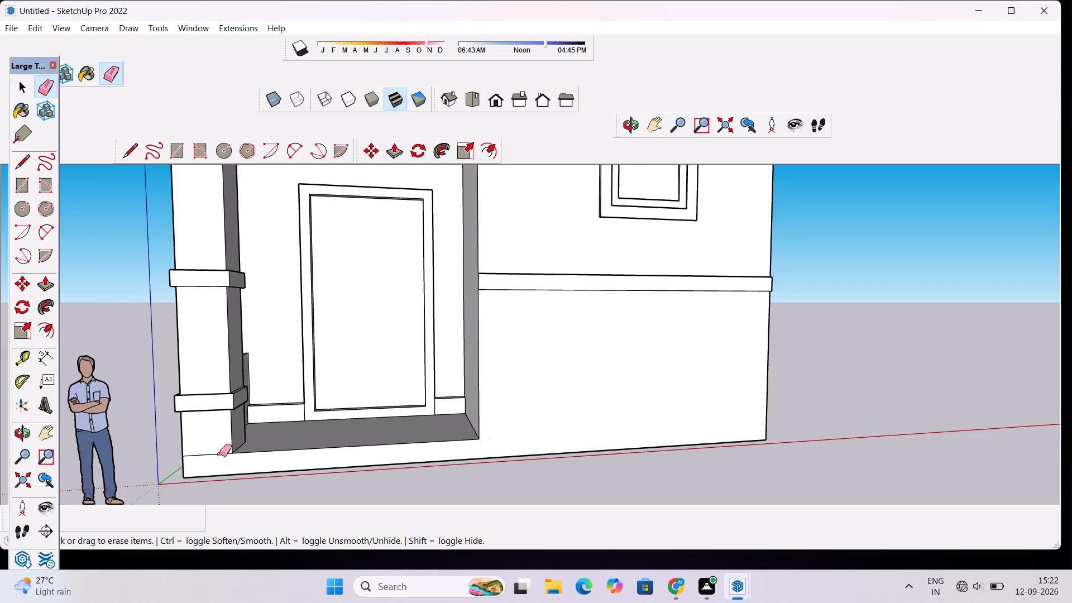
left_click(219, 454)
Examine the door recess, its floor, the skirting and the column base from several angles.
left_click(630, 123)
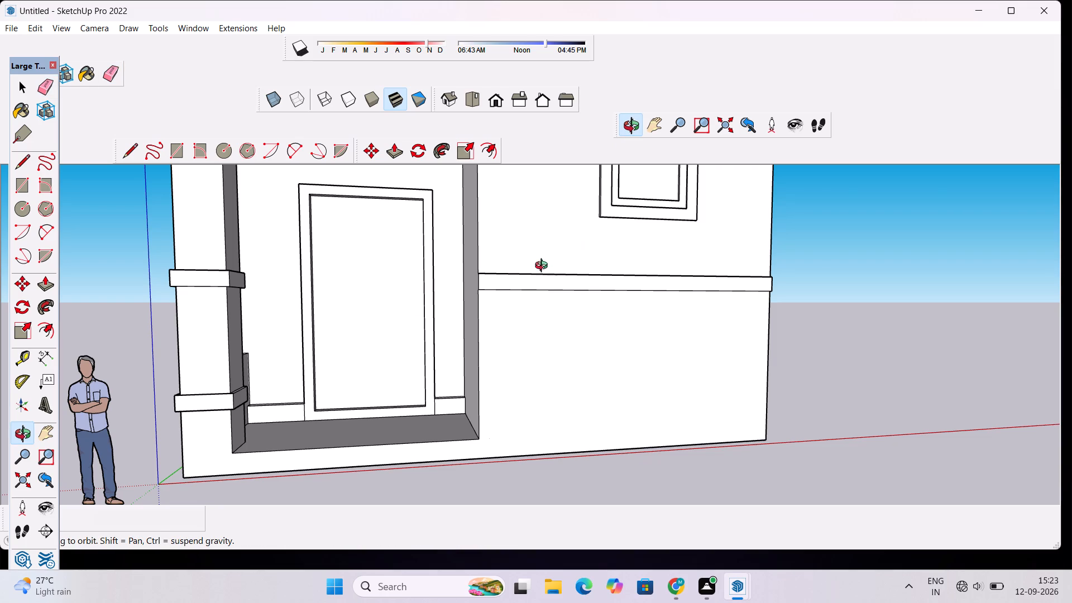
left_click_drag(519, 276, 580, 323)
scroll(580, 323, "down", 3)
left_click_drag(601, 343, 504, 352)
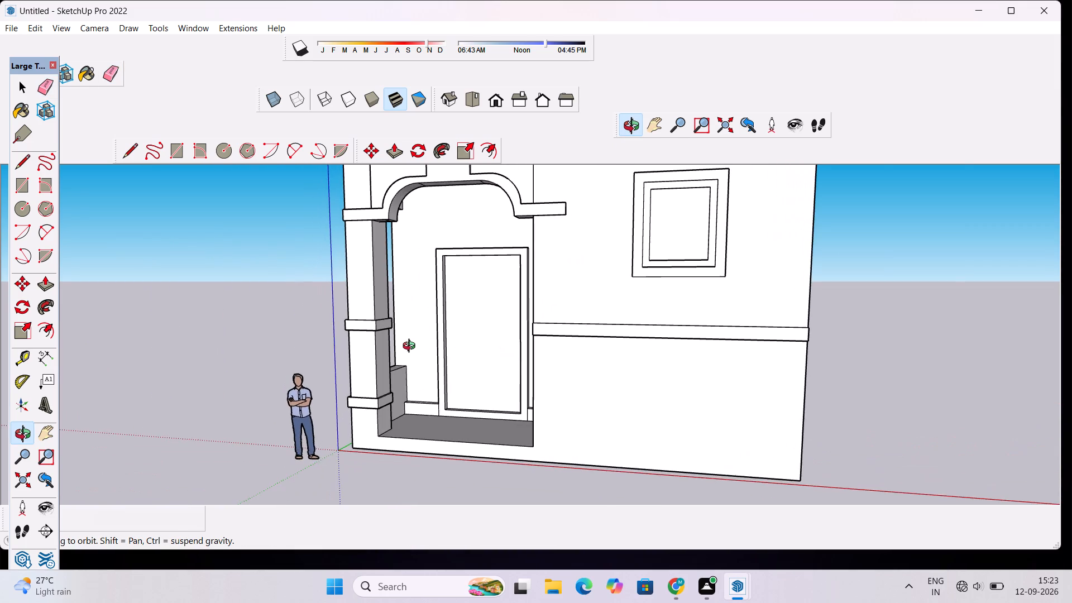
scroll(405, 347, "up", 2)
left_click_drag(403, 347, 426, 349)
scroll(427, 342, "down", 4)
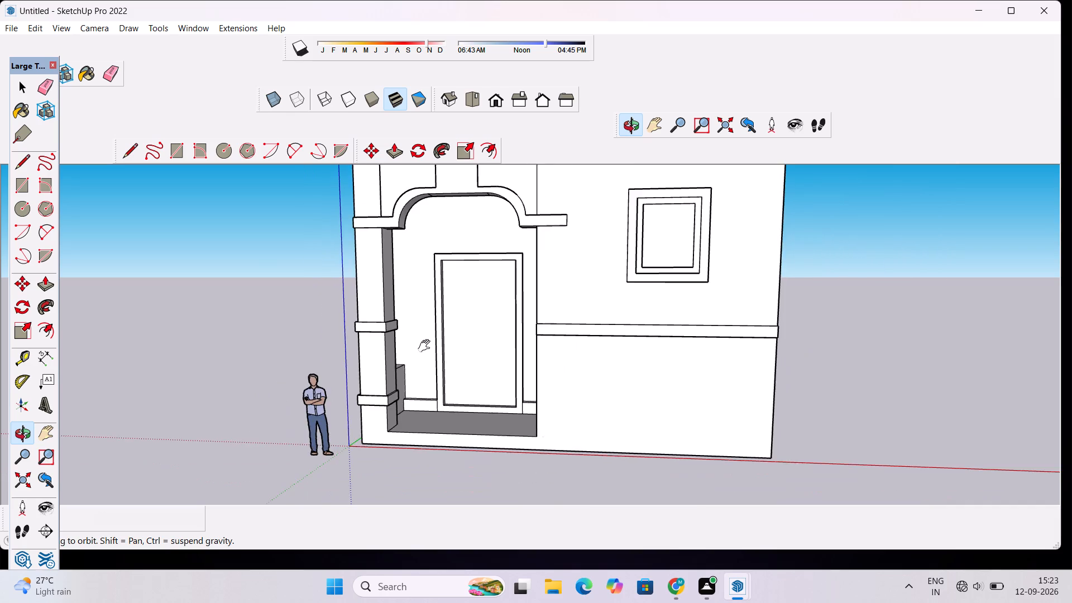
left_click_drag(427, 357, 472, 315, "shift")
scroll(441, 368, "up", 7, "shift")
scroll(436, 346, "down", 4, "shift")
left_click_drag(436, 323, 395, 362, "shift")
scroll(390, 371, "up", 3, "shift")
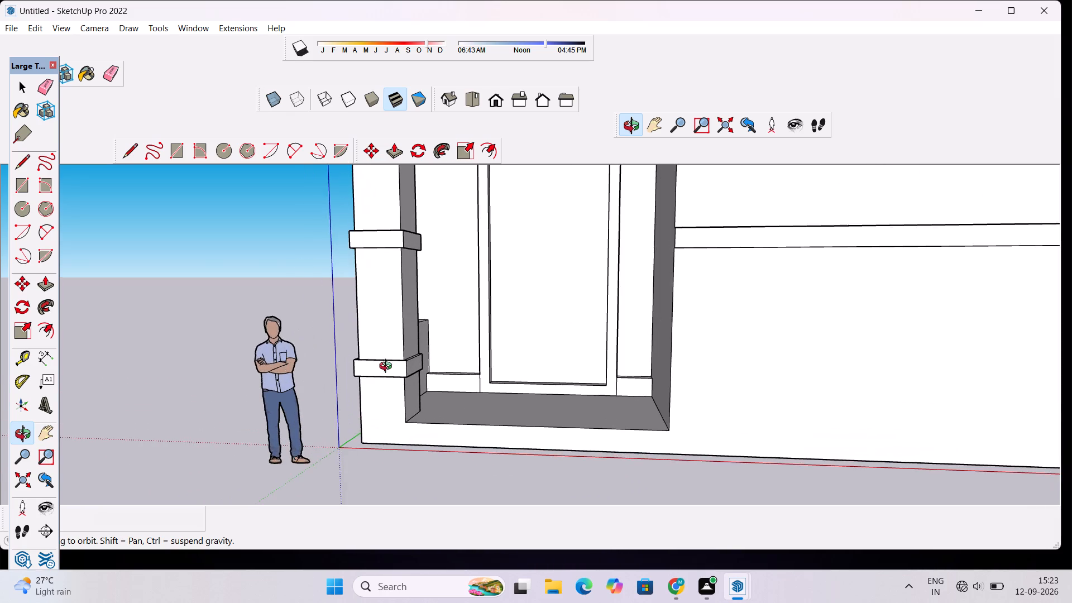
left_click_drag(391, 370, 454, 378)
scroll(472, 368, "up", 3)
left_click_drag(529, 361, 441, 352, "shift")
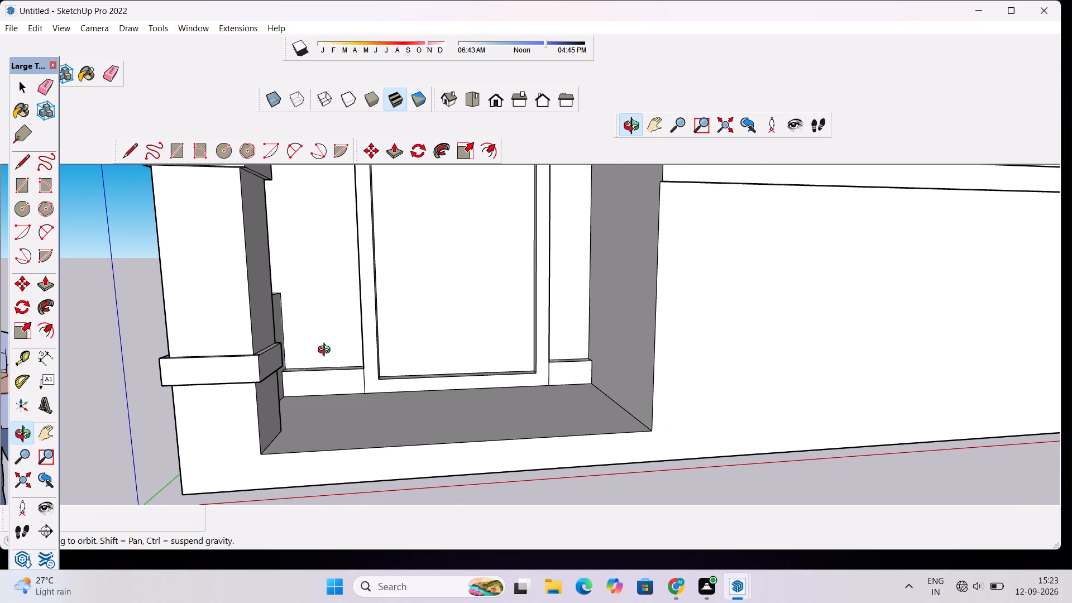
scroll(328, 351, "down", 4)
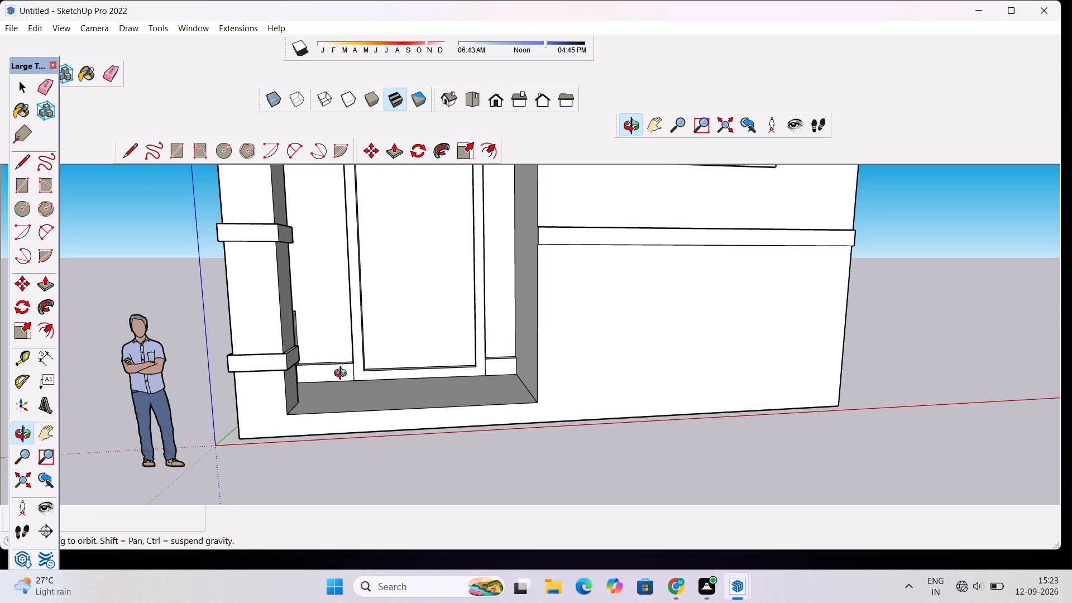
left_click_drag(344, 373, 301, 481)
scroll(339, 408, "up", 3)
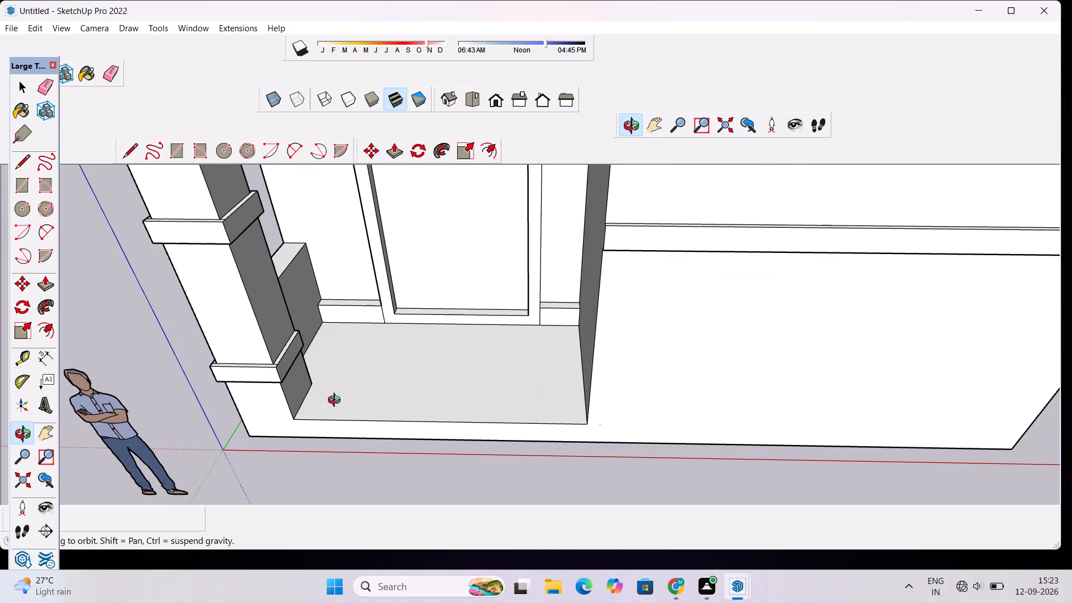
scroll(335, 399, "down", 5)
left_click_drag(383, 374, 437, 265)
scroll(427, 329, "up", 3)
left_click_drag(400, 418, 402, 451)
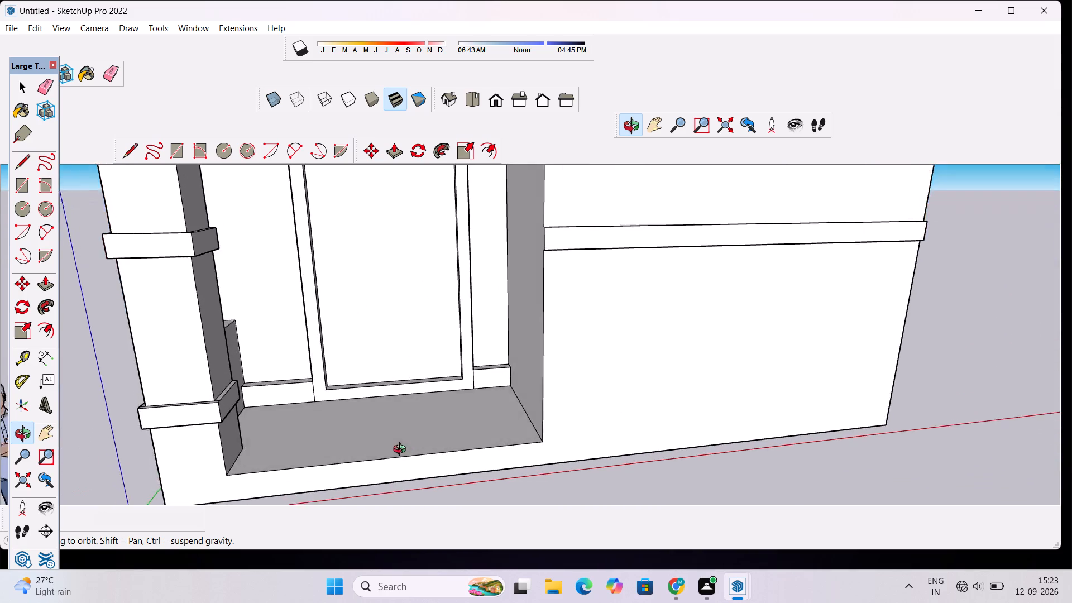
left_click_drag(402, 451, 462, 477)
scroll(453, 444, "up", 2)
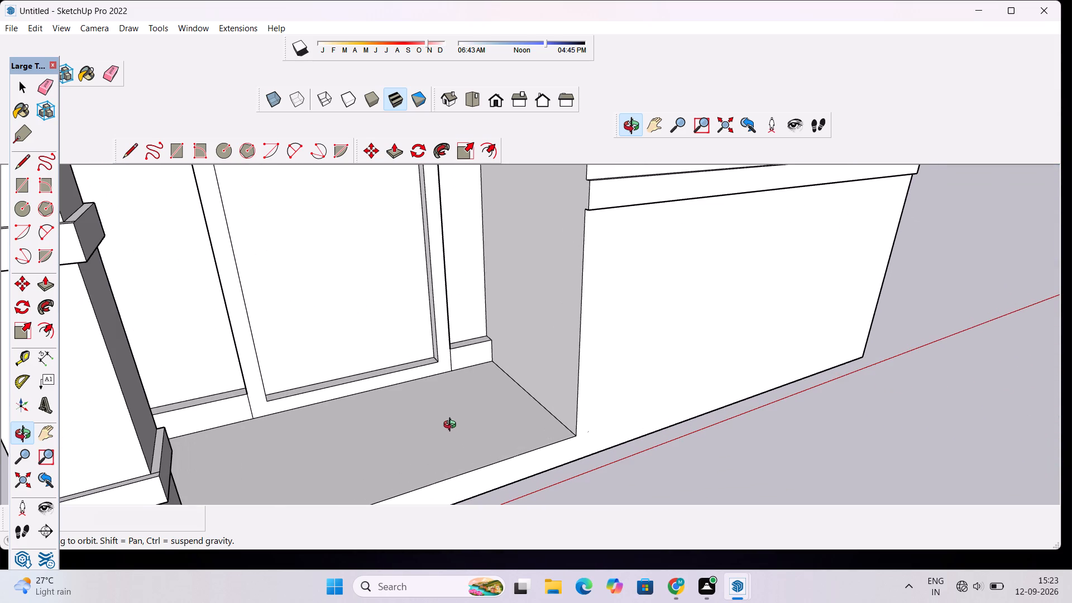
left_click_drag(451, 418, 430, 430)
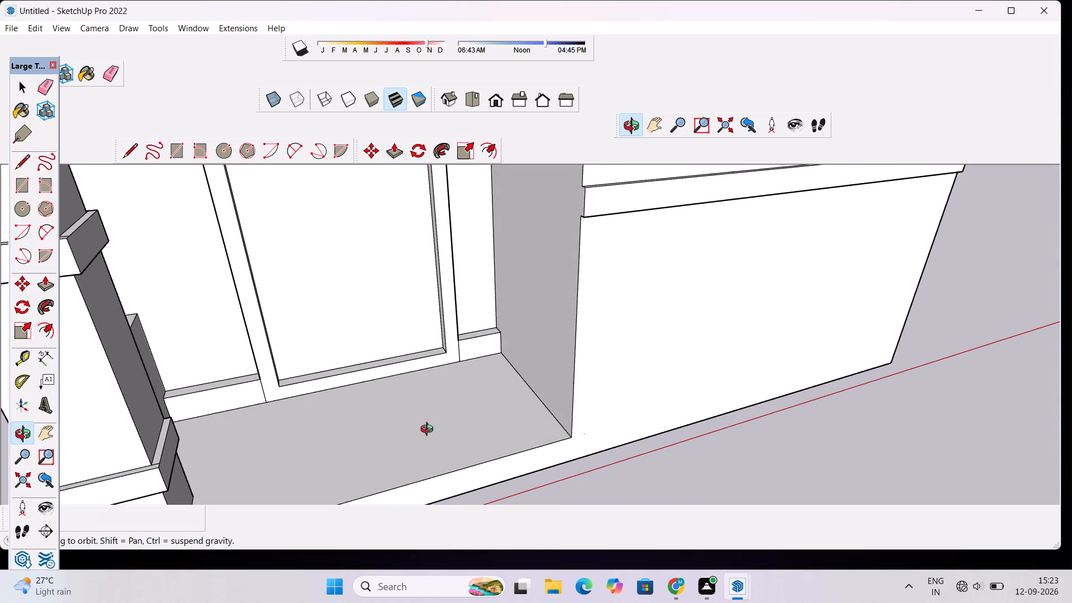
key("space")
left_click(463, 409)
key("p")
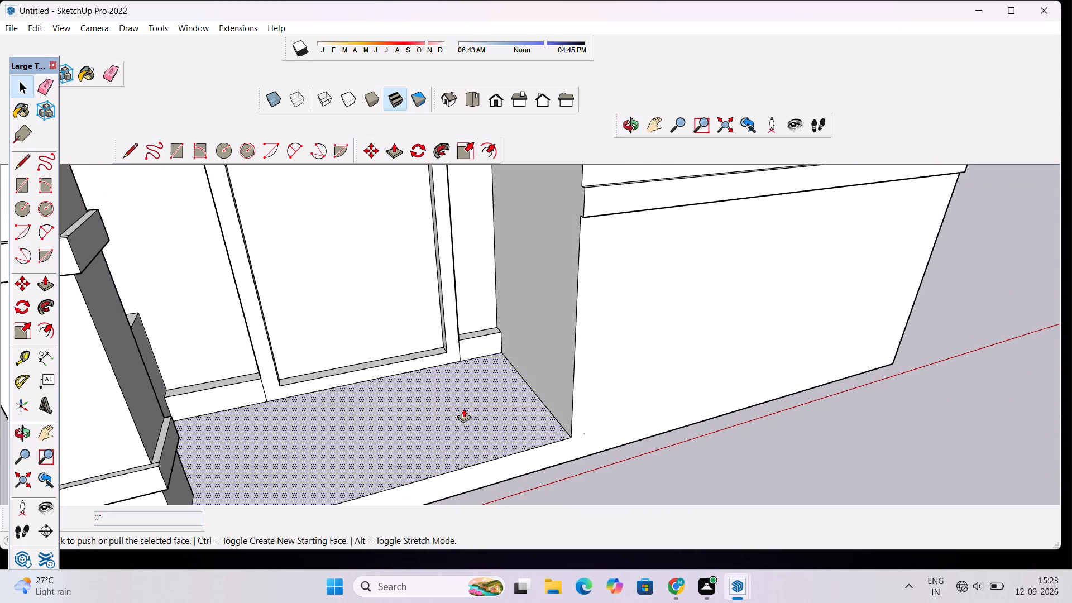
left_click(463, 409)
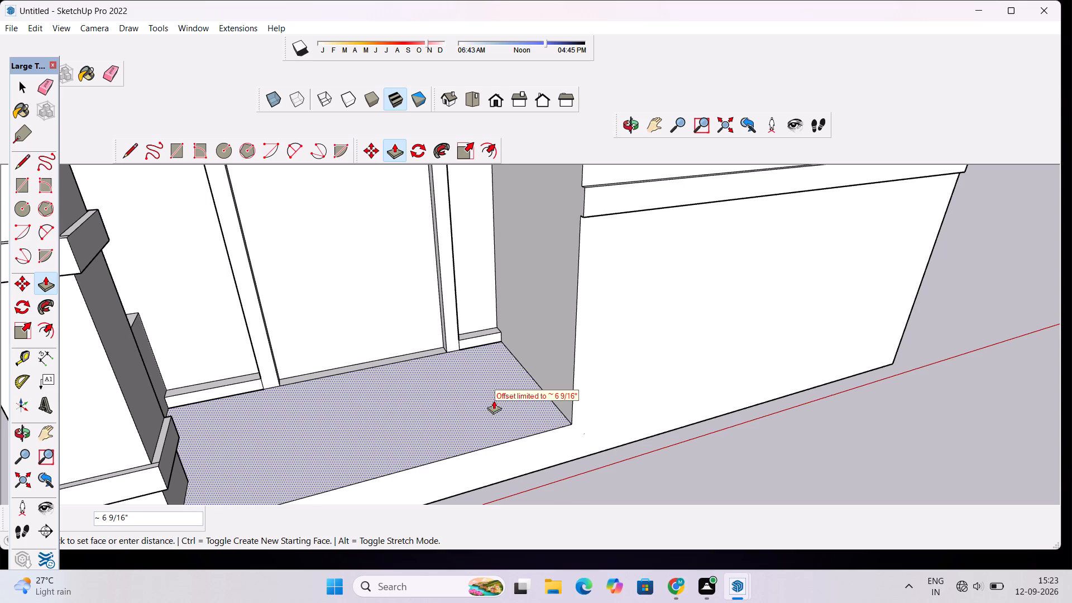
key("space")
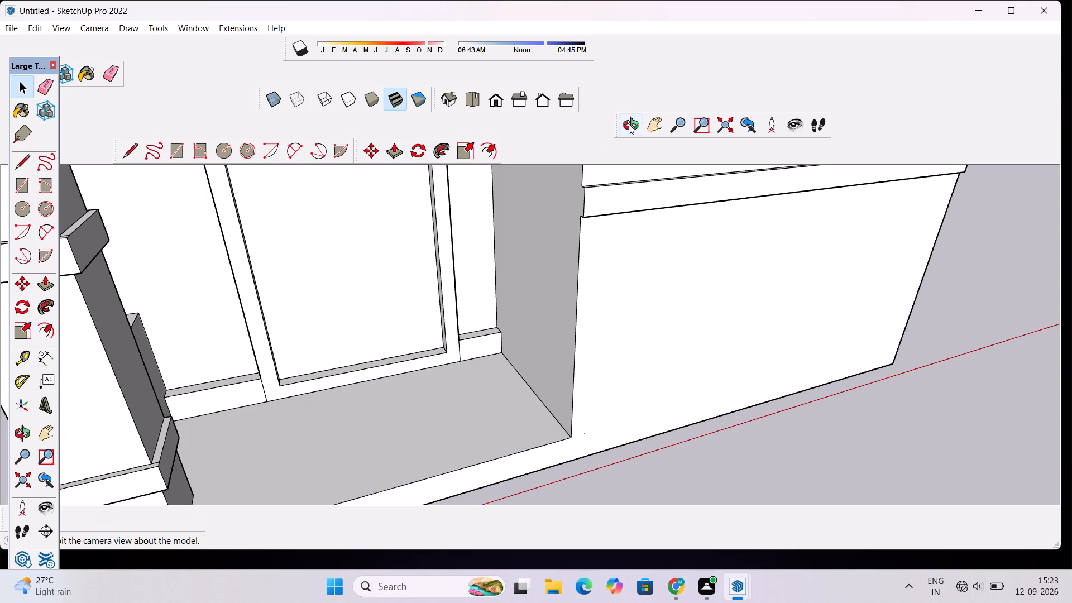
Push/Pull the floor face of the door recess up by 3".
left_click(630, 124)
left_click_drag(454, 458, 412, 343)
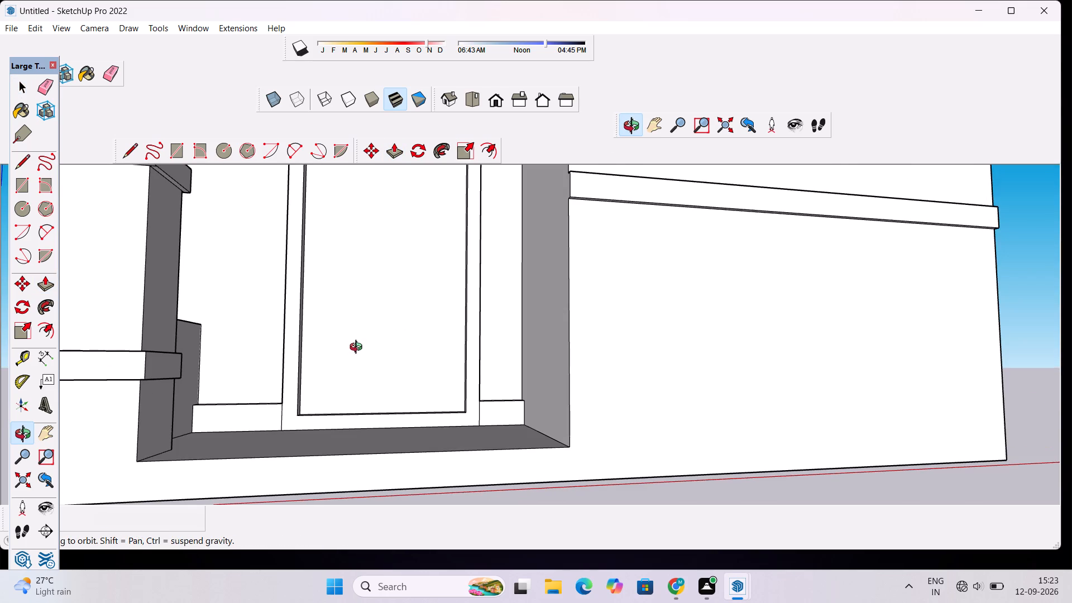
scroll(327, 387, "down", 2)
left_click_drag(326, 393, 318, 420)
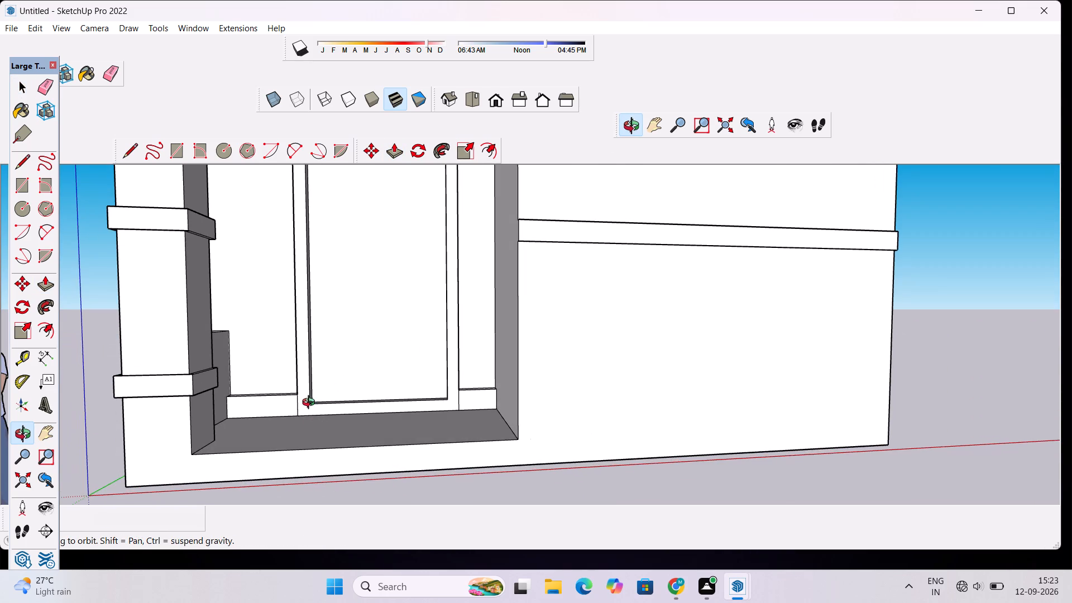
scroll(296, 401, "down", 4)
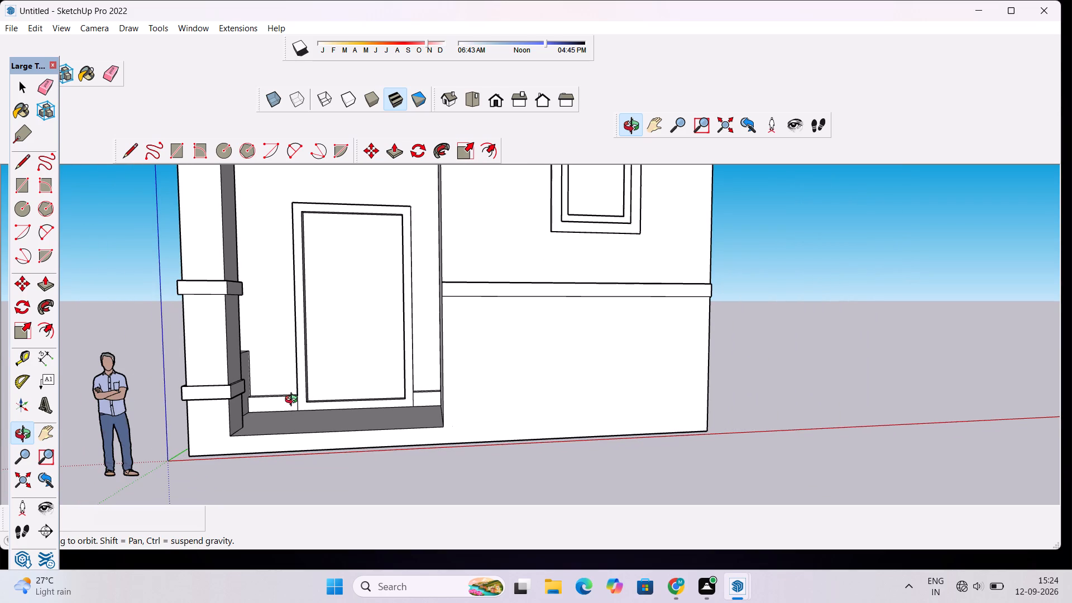
left_click_drag(291, 398, 294, 442)
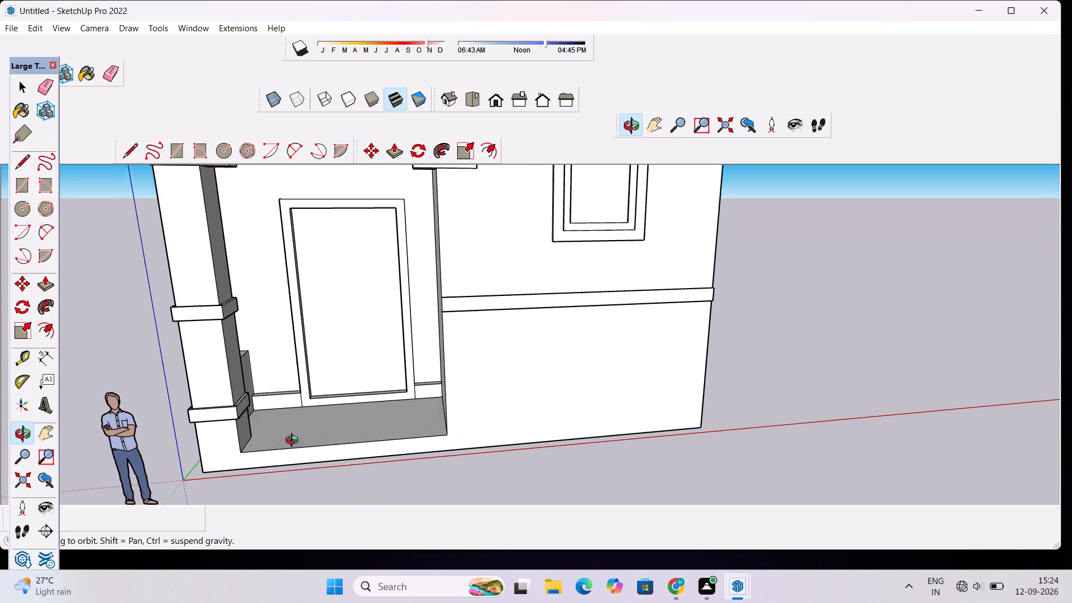
left_click_drag(294, 442, 236, 467)
scroll(256, 407, "up", 9)
left_click_drag(308, 394, 300, 557)
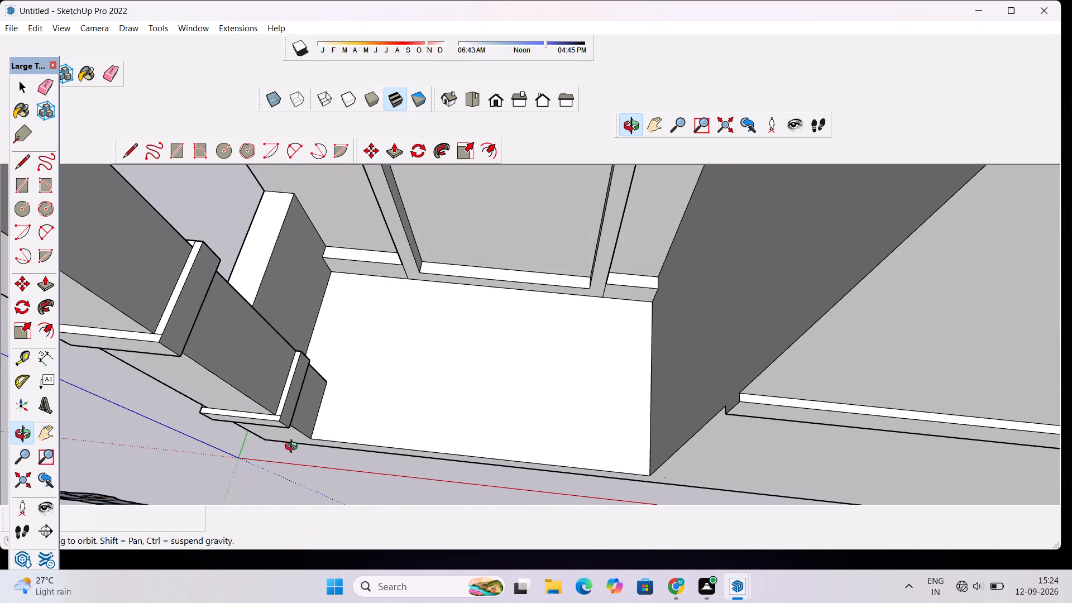
scroll(306, 394, "up", 5)
left_click_drag(306, 394, 288, 527)
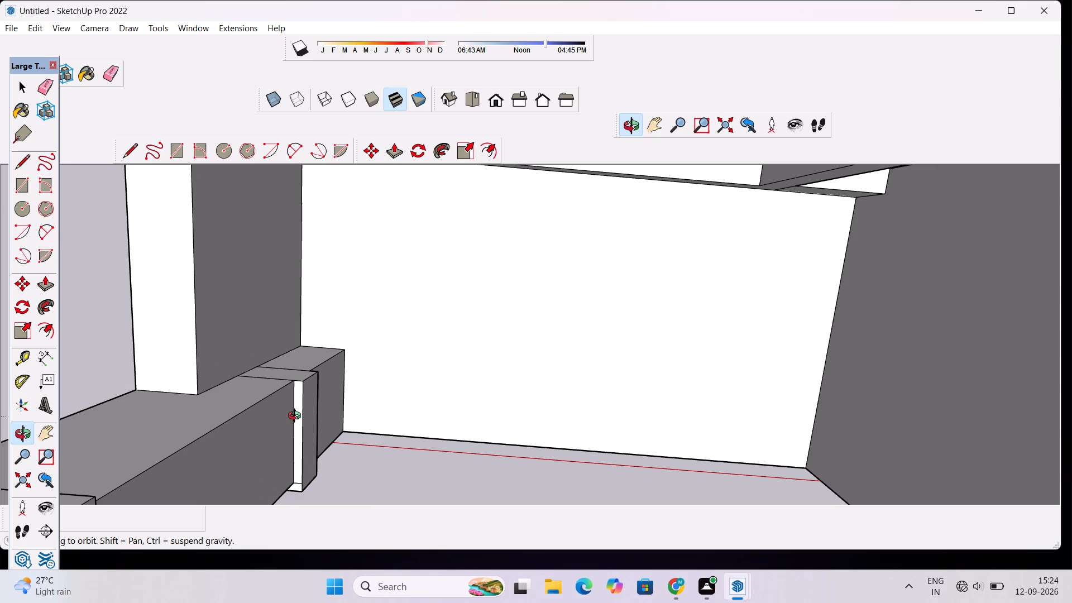
scroll(296, 415, "up", 4)
scroll(374, 346, "down", 9)
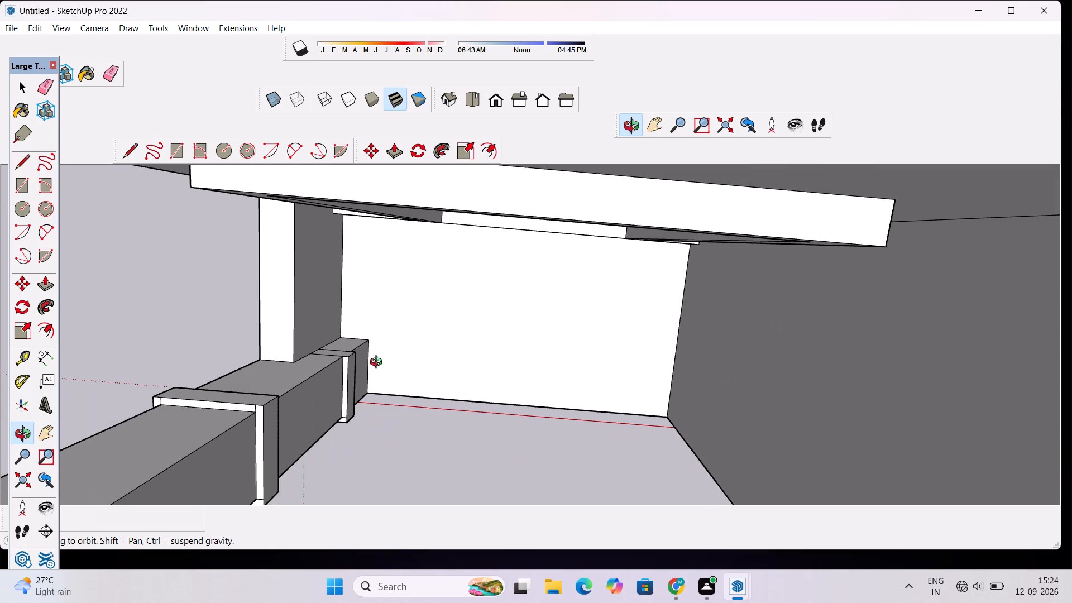
left_click_drag(451, 398, 461, 349)
scroll(467, 331, "up", 3)
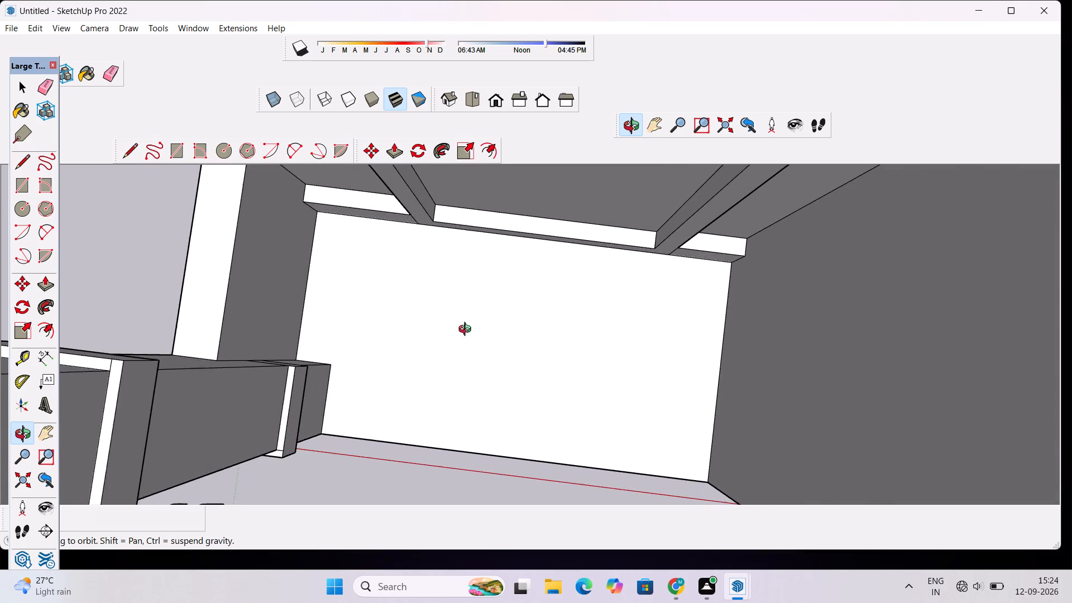
left_click_drag(421, 354, 471, 325)
left_click_drag(472, 325, 458, 382, "shift")
scroll(458, 413, "down", 2)
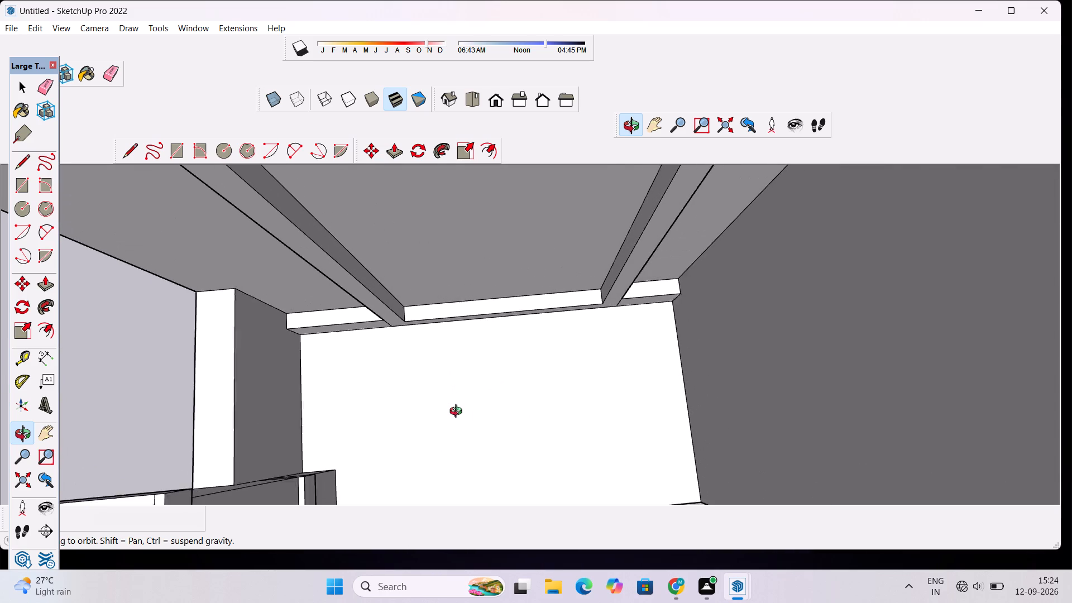
scroll(458, 413, "down", 1)
key("p")
left_click(459, 413)
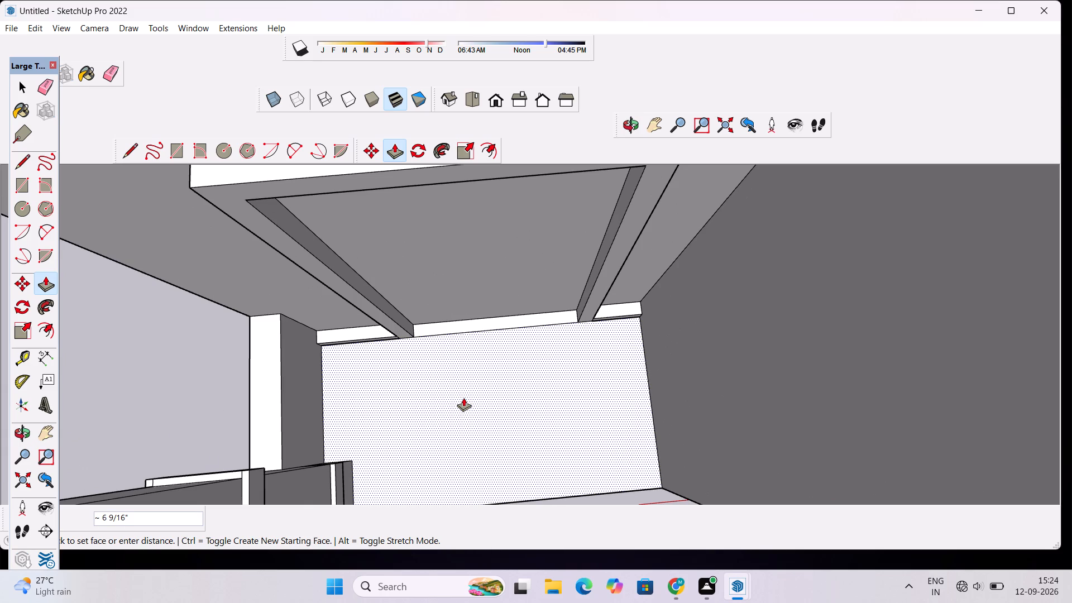
key("3")
key("shift+quotedbl")
key("Return")
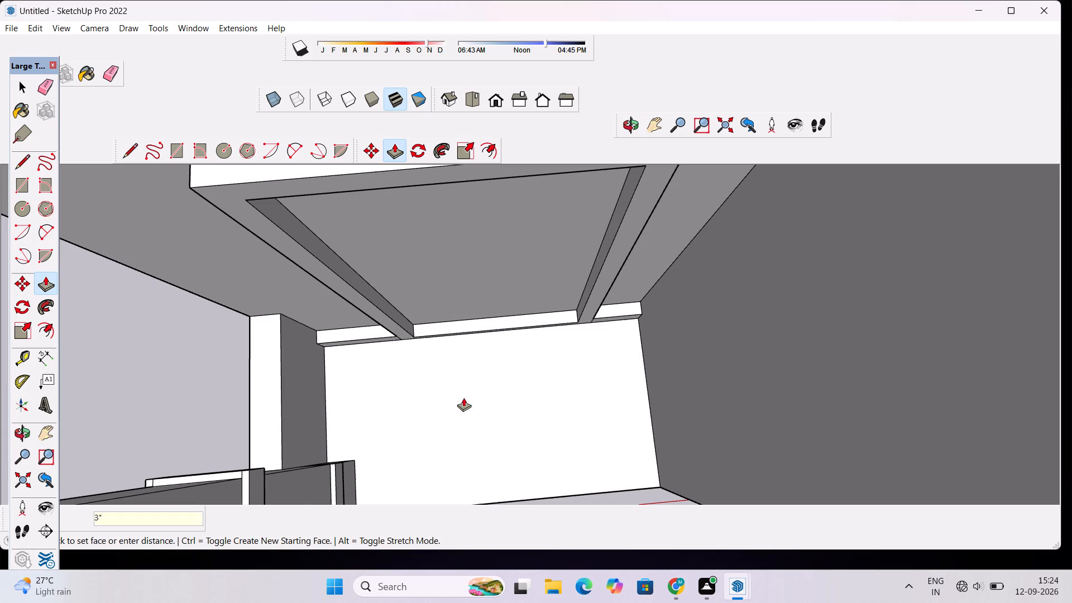
Examine the door recess floor against the skirting, column base and front wall from several angles.
left_click(634, 121)
left_click_drag(562, 453, 544, 344)
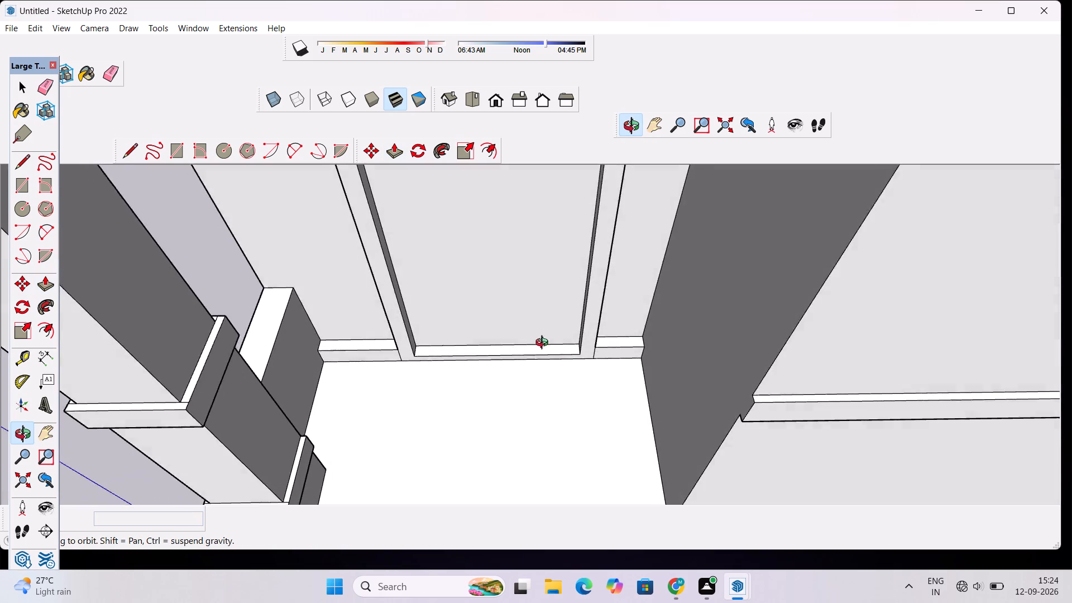
left_click_drag(544, 344, 544, 342)
scroll(543, 337, "down", 6)
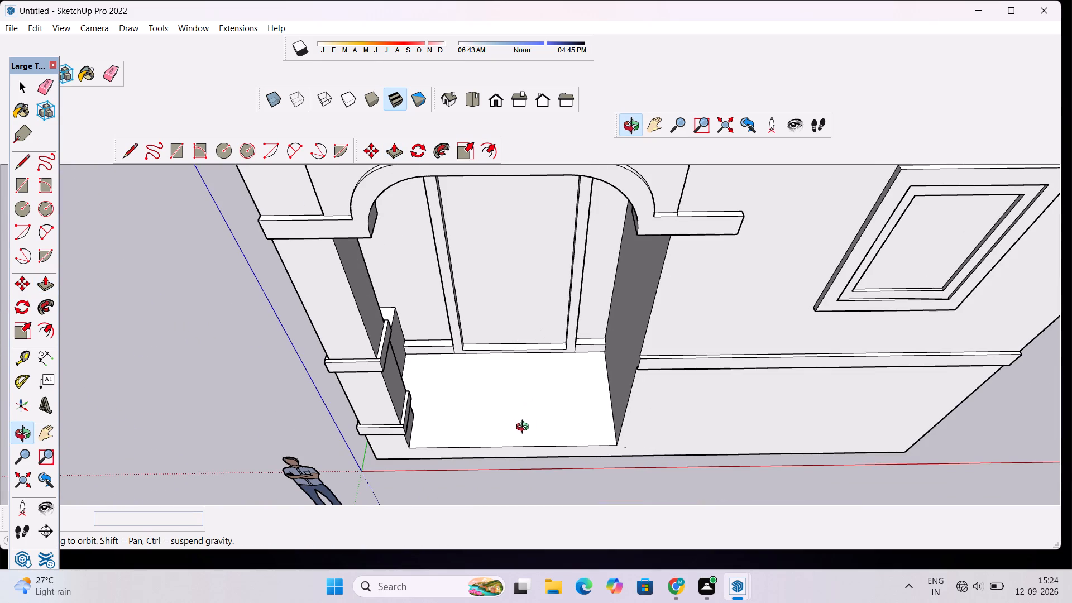
scroll(494, 438, "up", 5)
left_click_drag(493, 435, 507, 386)
scroll(552, 351, "up", 5)
left_click_drag(525, 381, 514, 283)
scroll(518, 265, "down", 6)
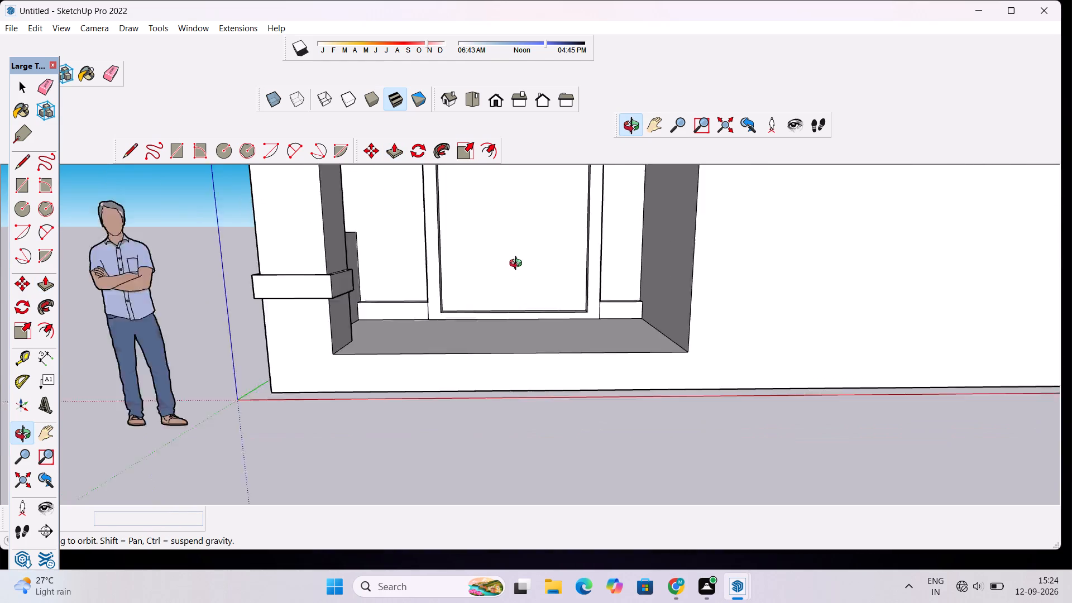
scroll(518, 265, "down", 1)
left_click_drag(524, 309, 528, 320)
scroll(526, 324, "down", 5)
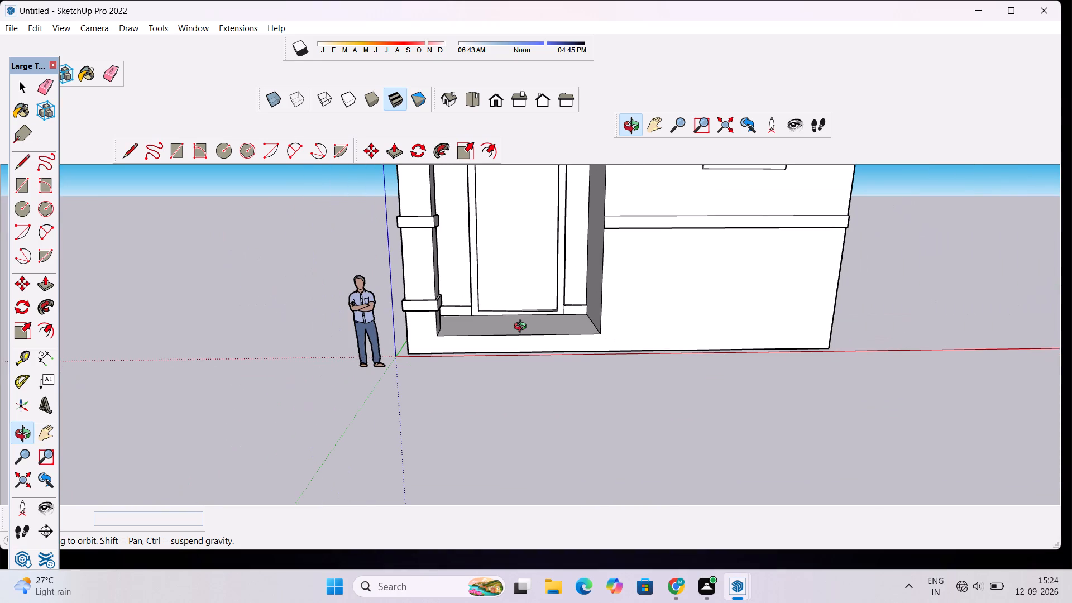
scroll(522, 333, "down", 3)
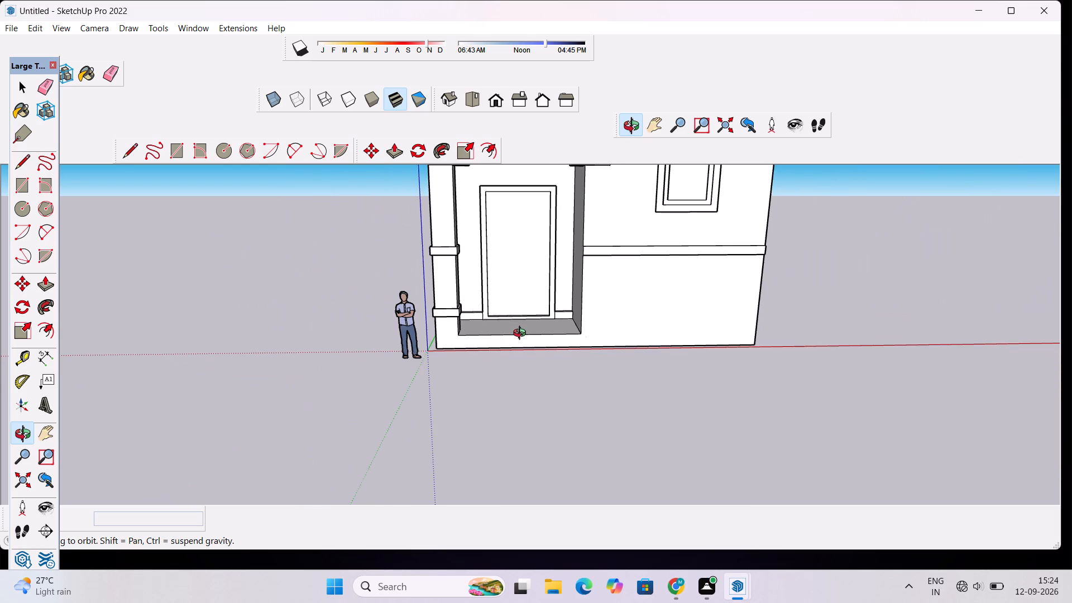
left_click_drag(522, 334, 505, 409, "shift")
scroll(514, 415, "up", 4, "shift")
left_click_drag(507, 423, 502, 414, "shift")
scroll(457, 404, "up", 3)
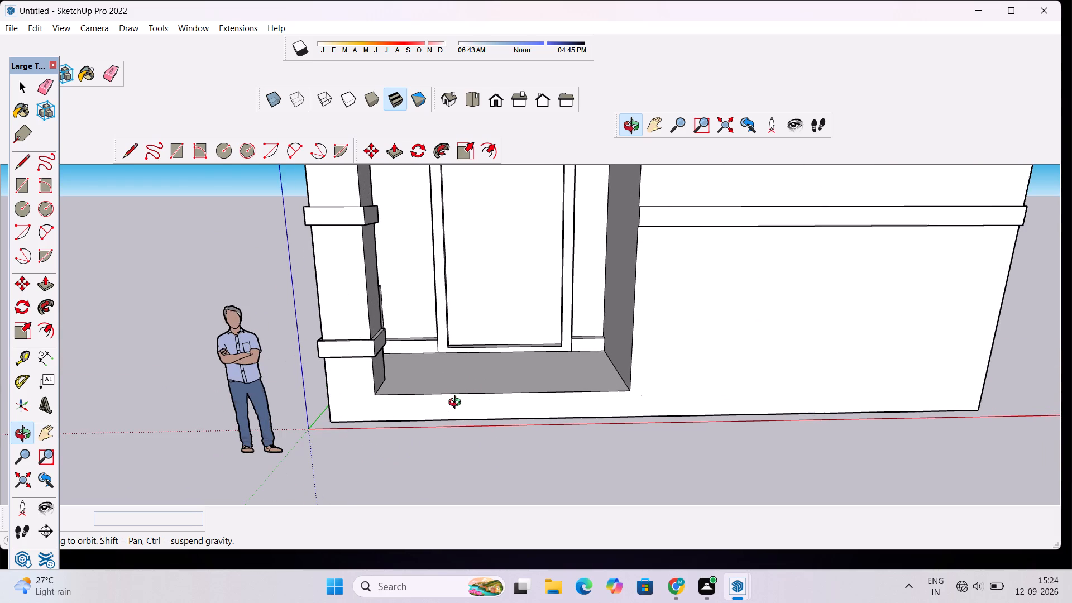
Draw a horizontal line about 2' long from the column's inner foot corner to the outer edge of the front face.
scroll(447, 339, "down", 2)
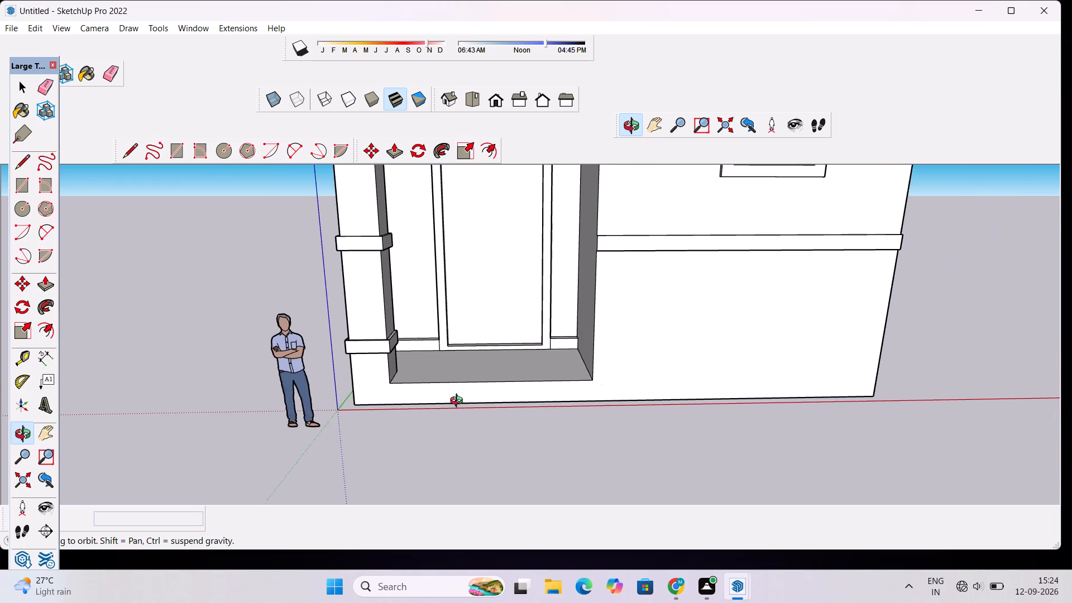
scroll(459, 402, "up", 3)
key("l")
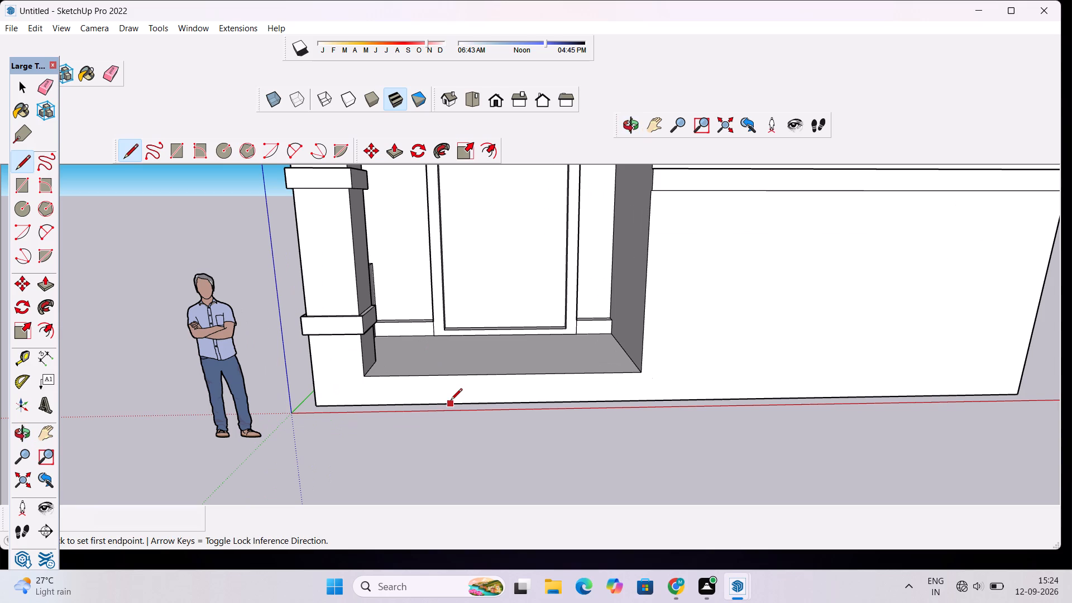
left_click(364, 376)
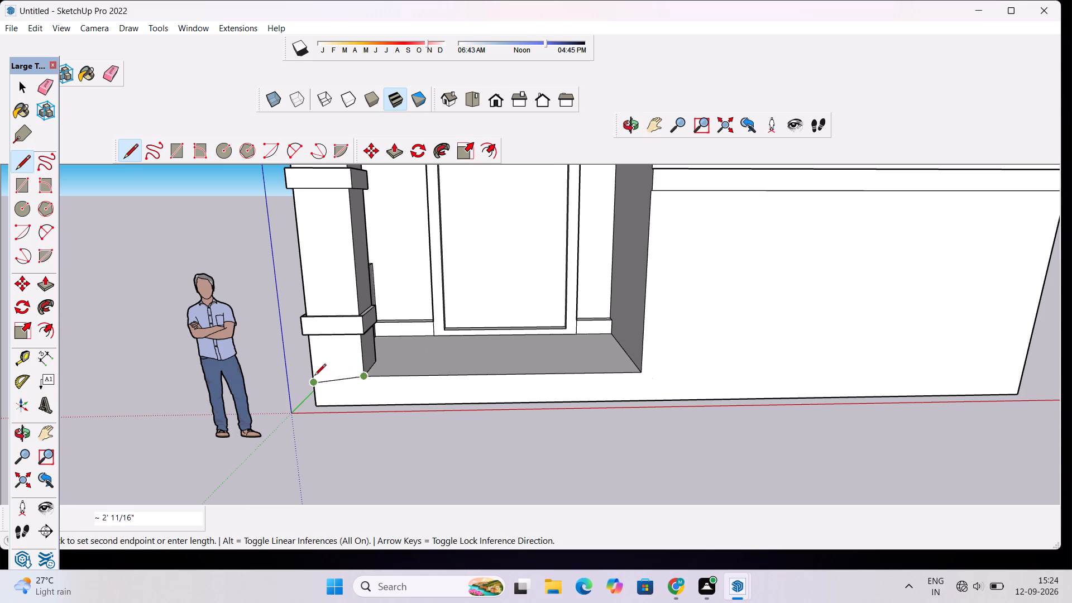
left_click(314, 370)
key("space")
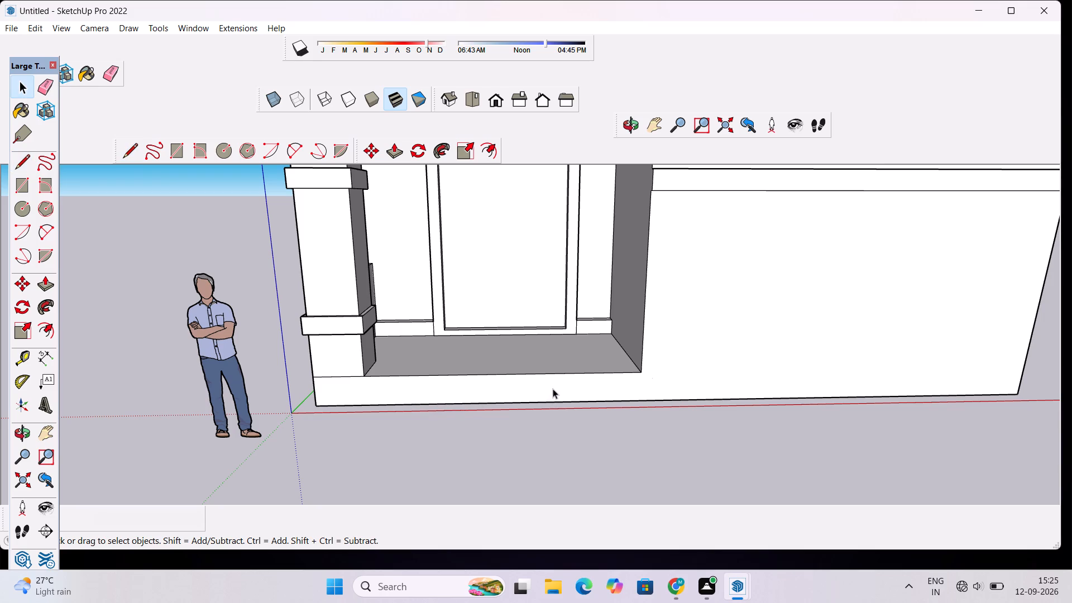
Draw a 1' 3" vertical line from the recess floor's far front corner down to the wall's bottom edge.
key("l")
scroll(658, 394, "up", 5)
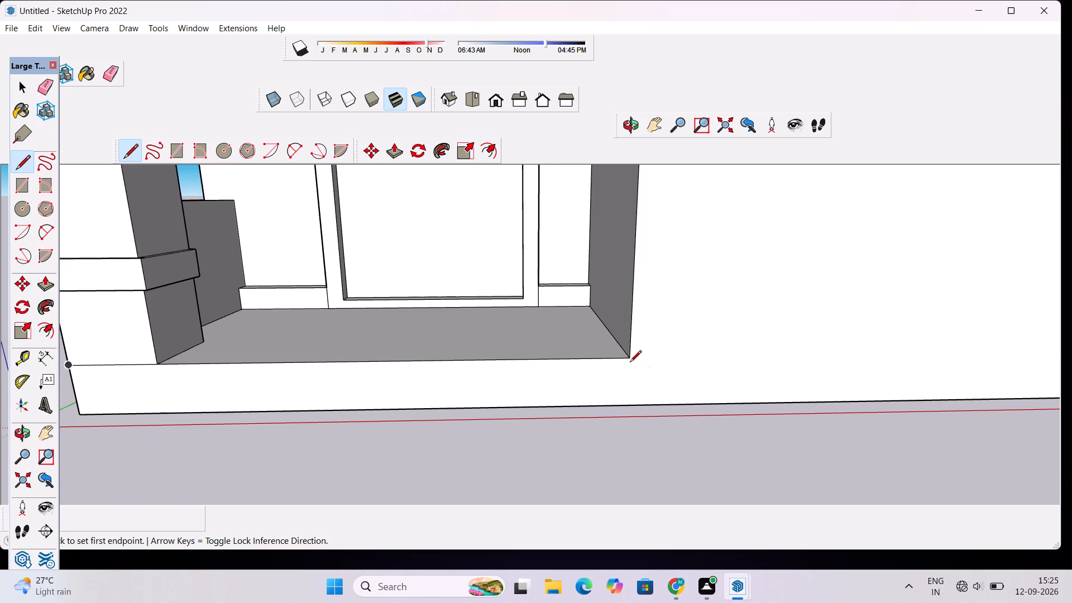
left_click(629, 362)
left_click(624, 409)
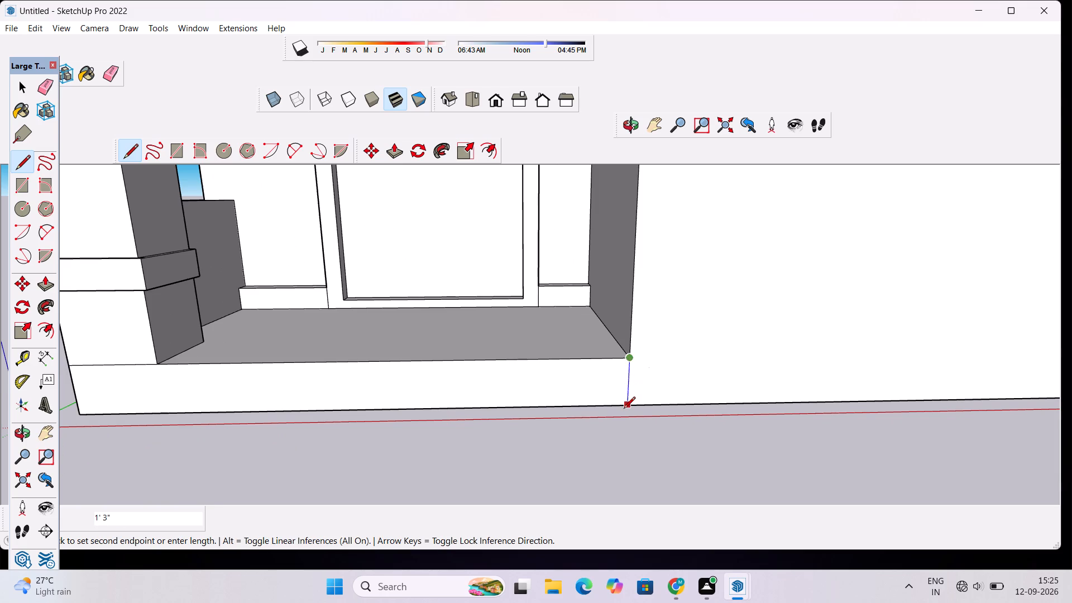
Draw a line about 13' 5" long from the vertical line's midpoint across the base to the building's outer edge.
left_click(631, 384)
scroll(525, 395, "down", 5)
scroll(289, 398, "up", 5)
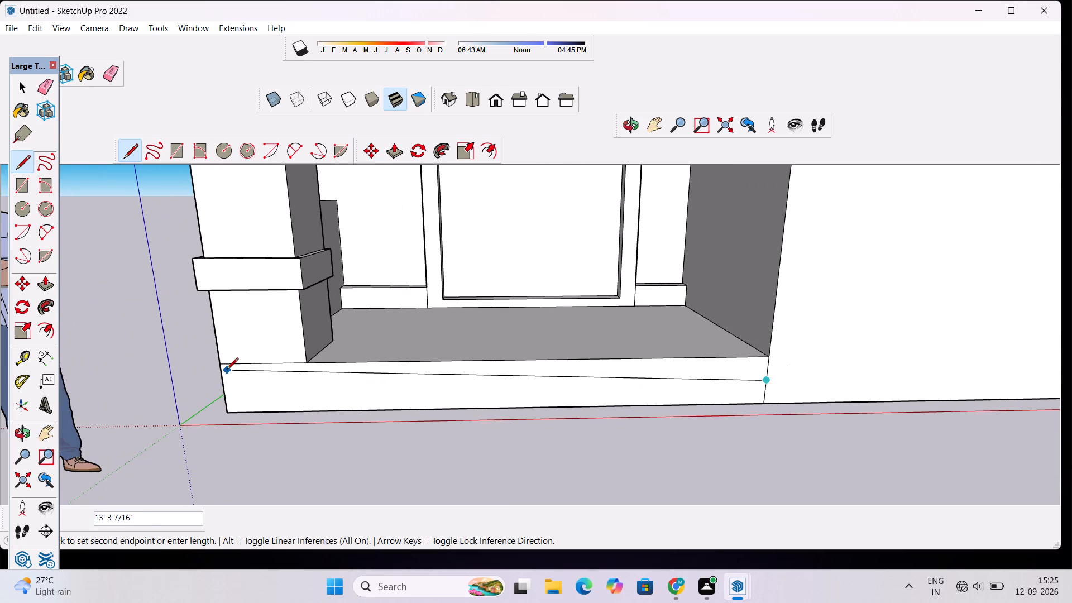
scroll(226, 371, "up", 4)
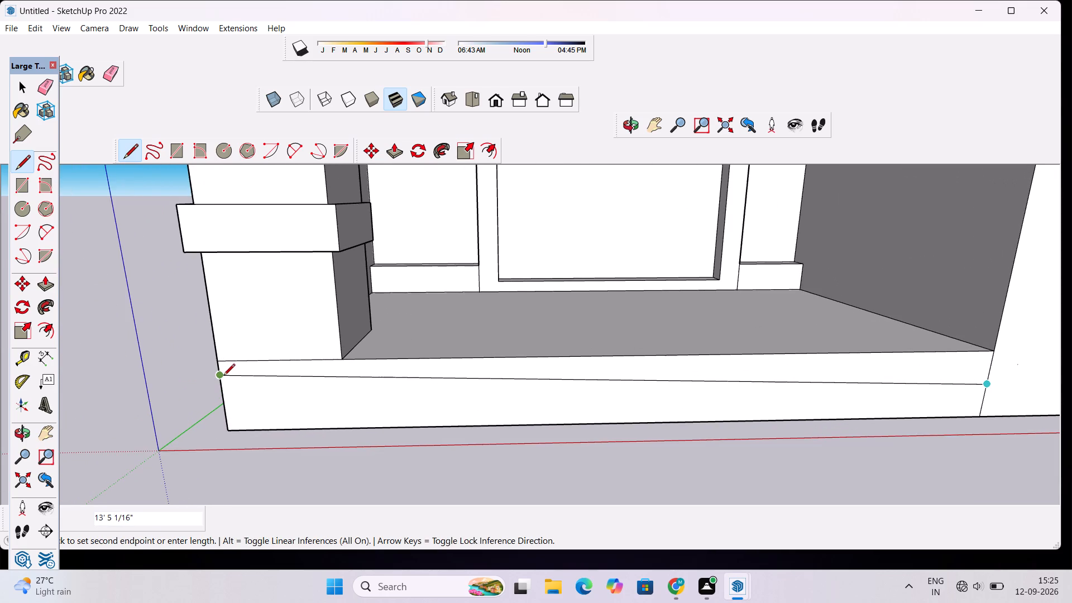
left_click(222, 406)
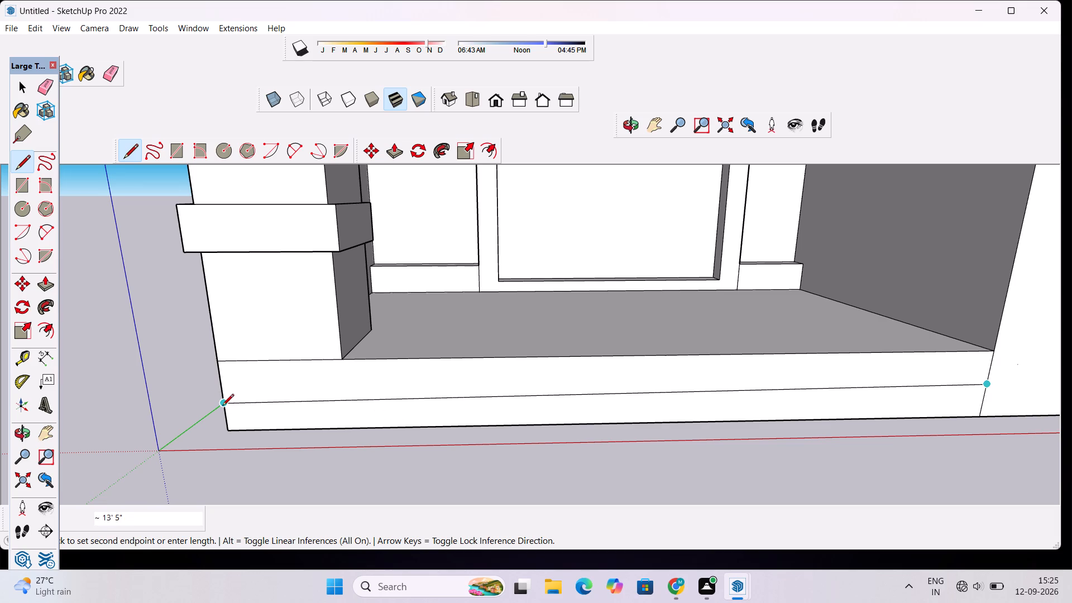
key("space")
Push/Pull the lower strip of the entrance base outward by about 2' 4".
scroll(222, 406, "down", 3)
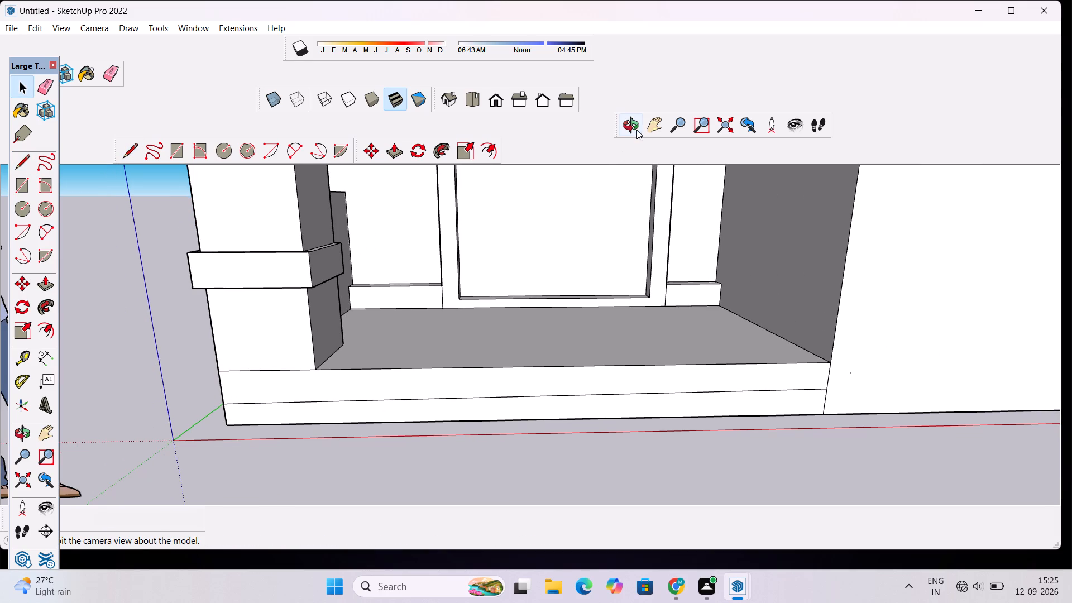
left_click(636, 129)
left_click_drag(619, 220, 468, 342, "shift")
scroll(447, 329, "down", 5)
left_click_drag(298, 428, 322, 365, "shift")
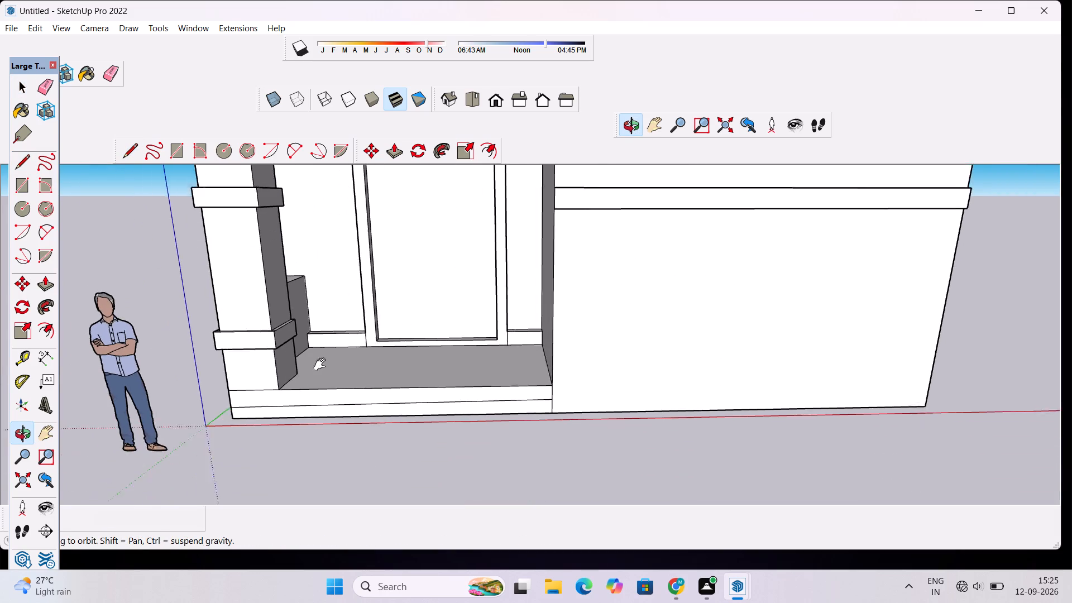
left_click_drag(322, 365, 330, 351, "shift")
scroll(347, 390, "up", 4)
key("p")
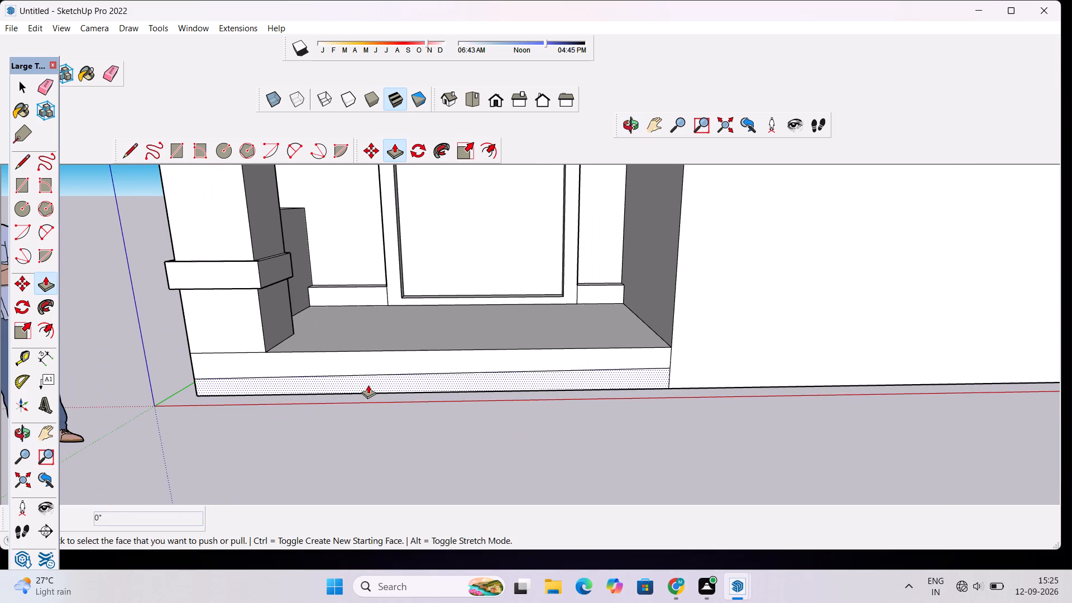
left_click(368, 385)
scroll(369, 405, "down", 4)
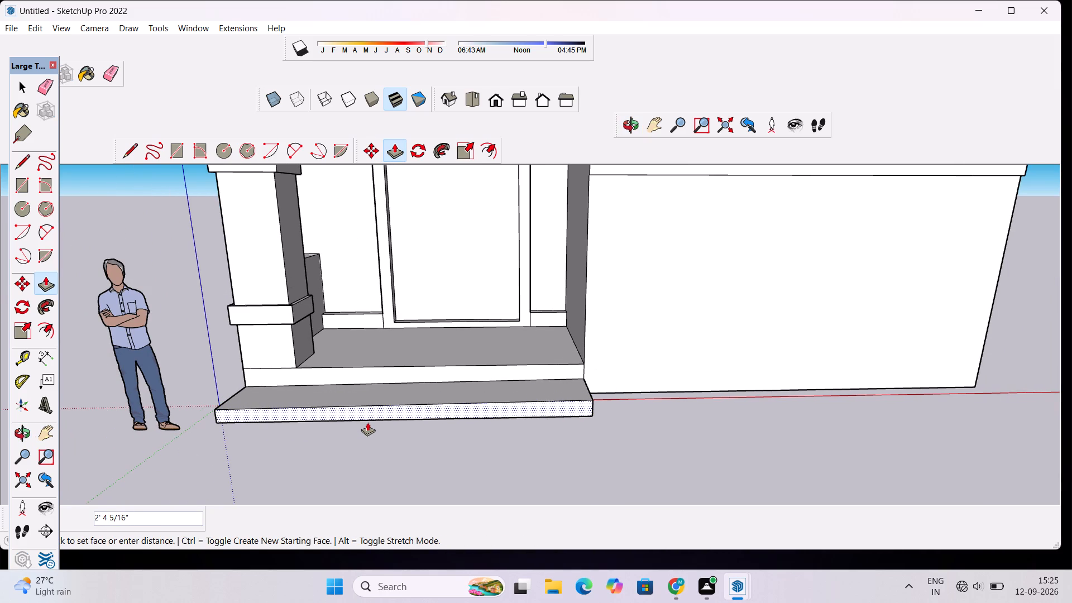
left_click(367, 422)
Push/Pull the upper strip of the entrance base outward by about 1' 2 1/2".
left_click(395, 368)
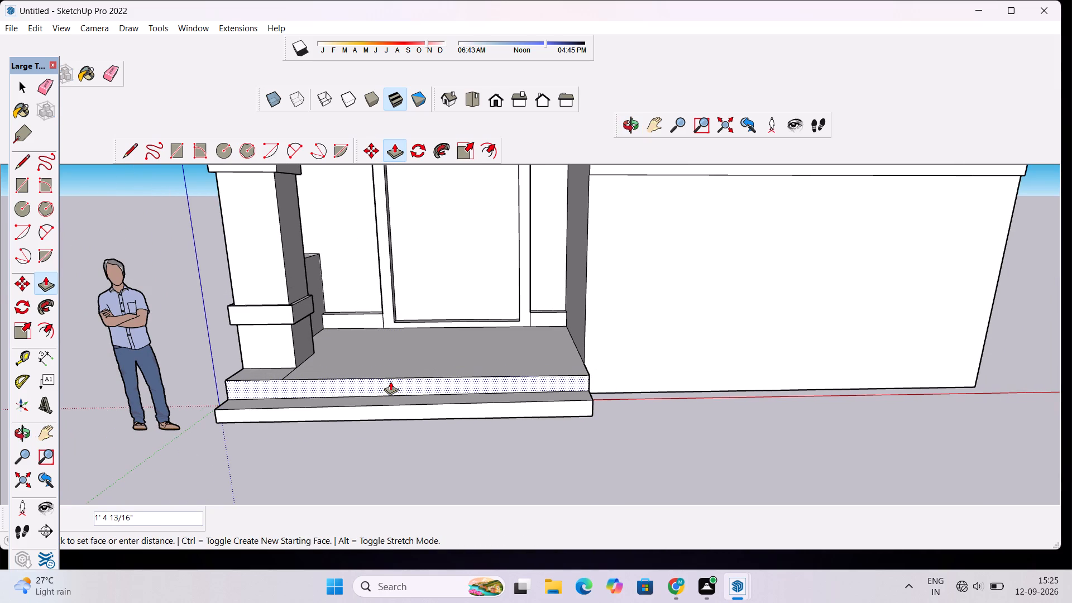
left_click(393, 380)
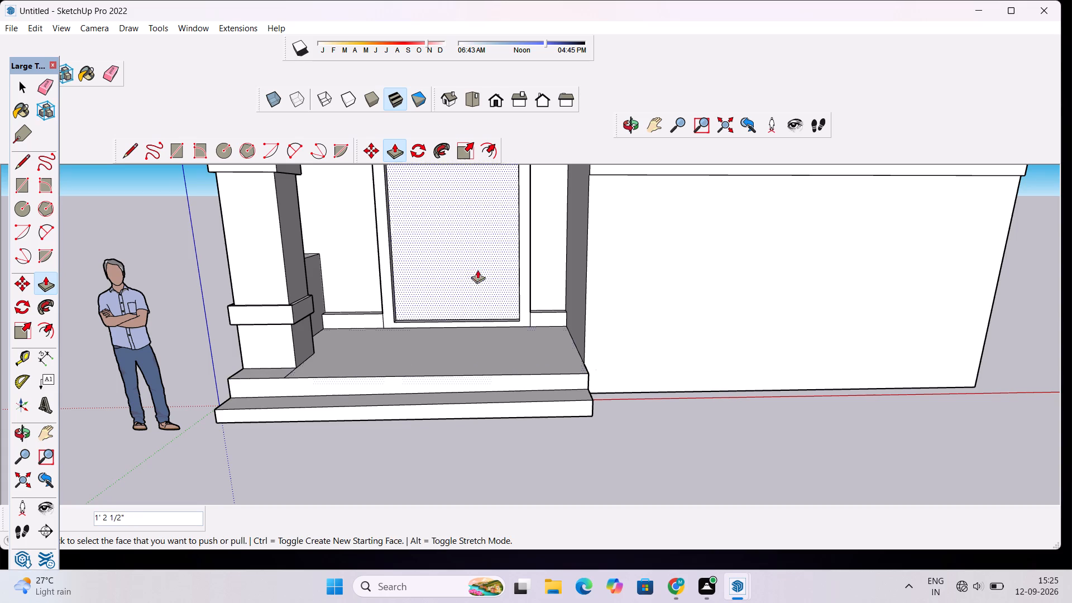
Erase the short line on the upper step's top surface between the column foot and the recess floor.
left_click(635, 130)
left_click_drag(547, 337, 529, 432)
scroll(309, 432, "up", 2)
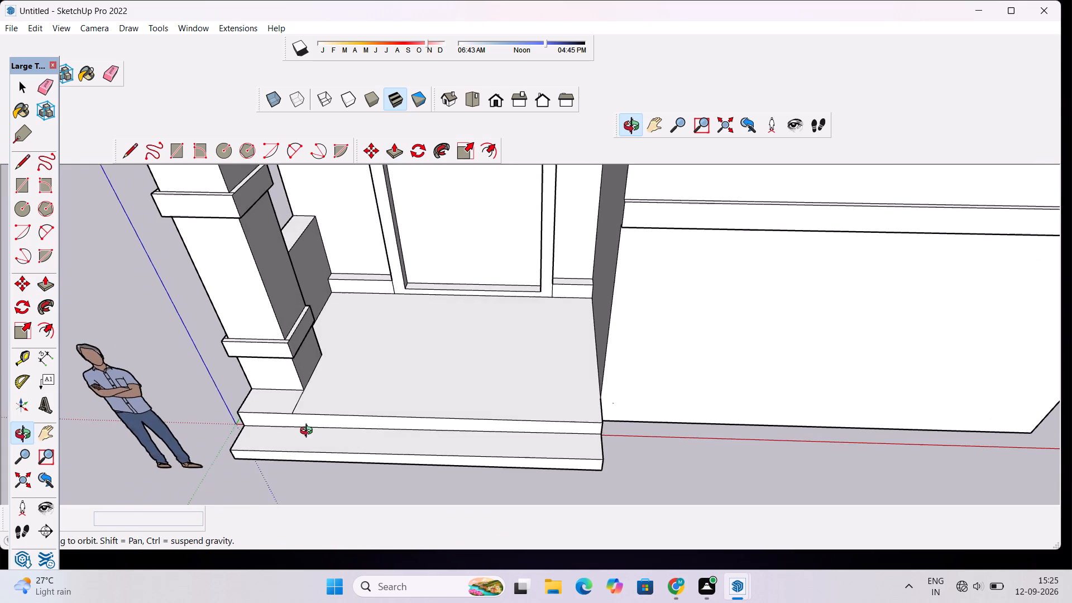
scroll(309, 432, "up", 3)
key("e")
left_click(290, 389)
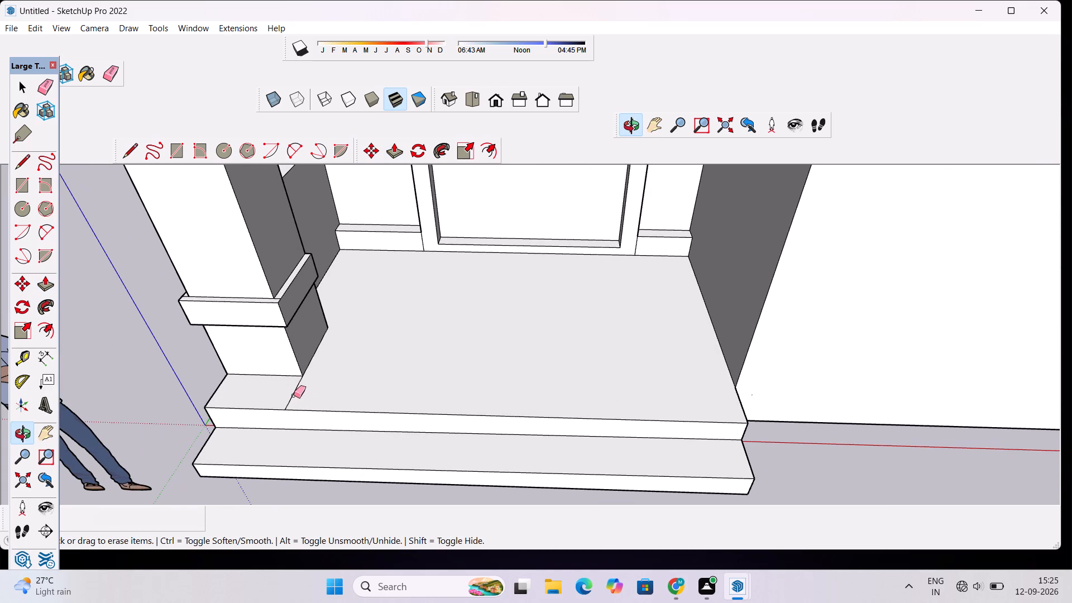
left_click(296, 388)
Examine the two full-width entrance steps against the column, side opening and whole facade from several angles.
scroll(356, 358, "down", 11)
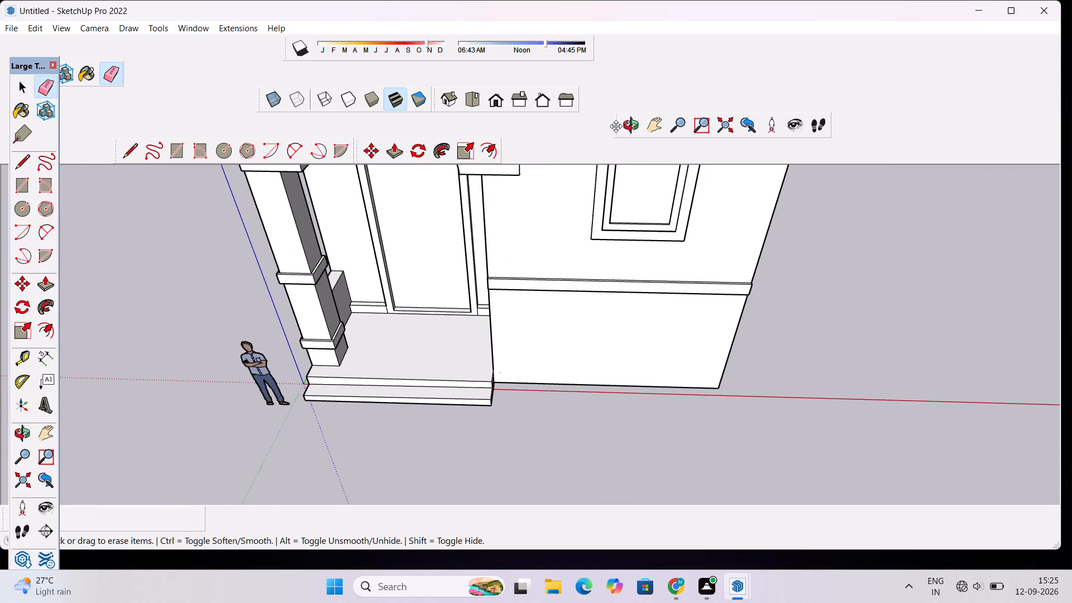
left_click(624, 124)
left_click_drag(429, 269, 750, 257)
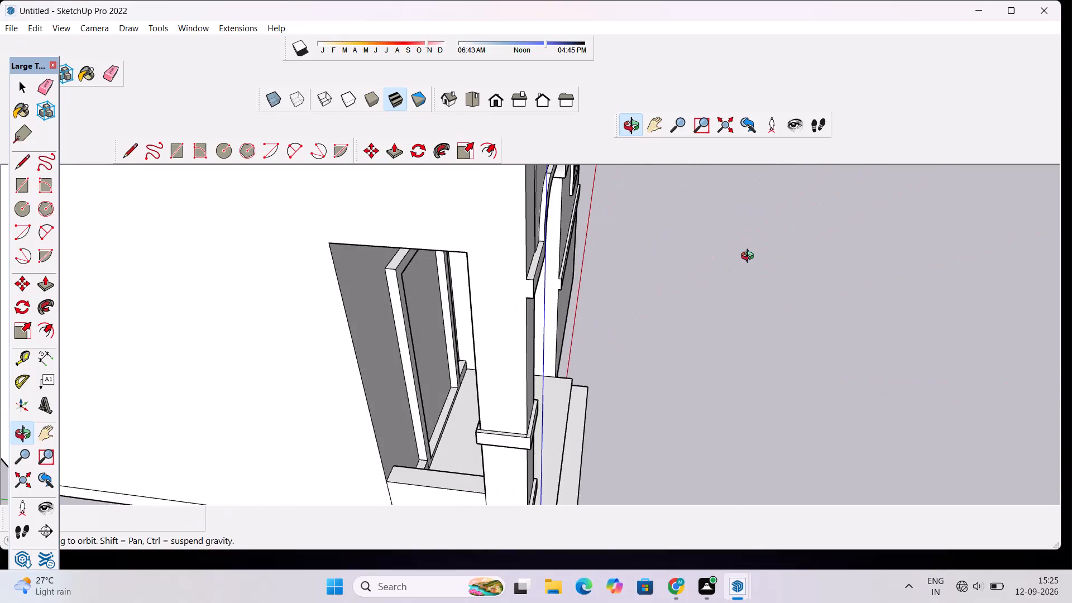
left_click_drag(750, 257, 533, 285)
scroll(506, 323, "down", 4)
left_click_drag(460, 448, 398, 366)
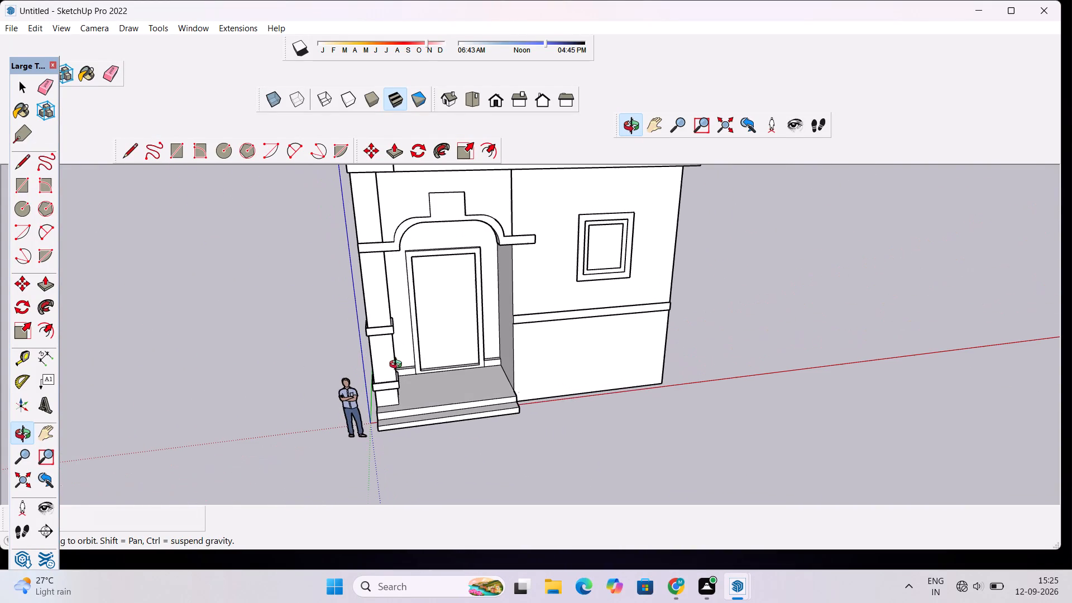
left_click_drag(398, 366, 409, 367)
scroll(317, 413, "down", 2)
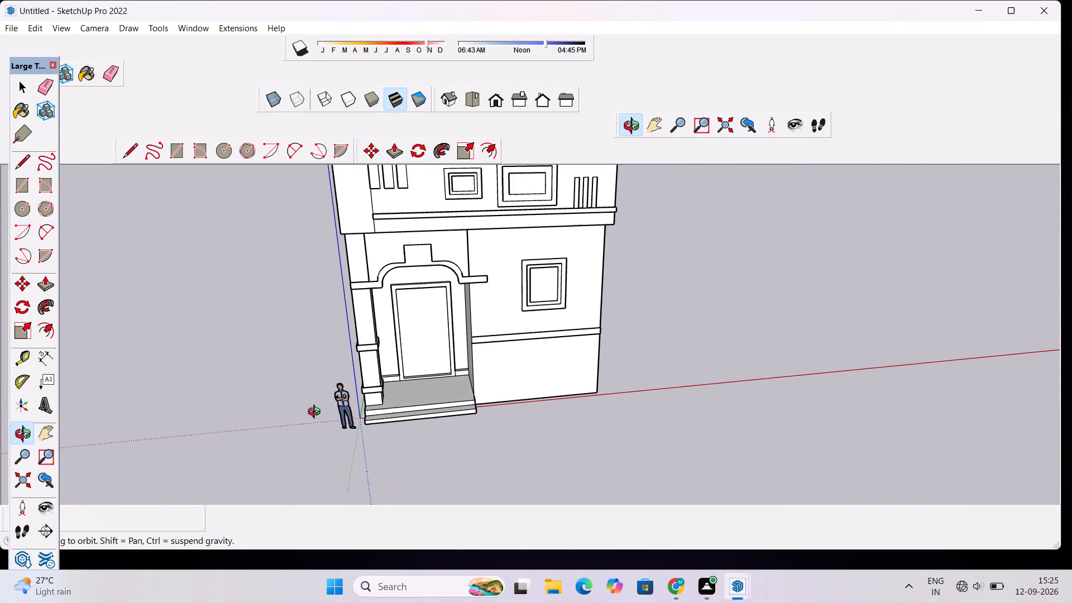
scroll(317, 413, "down", 2)
left_click_drag(335, 406, 351, 423)
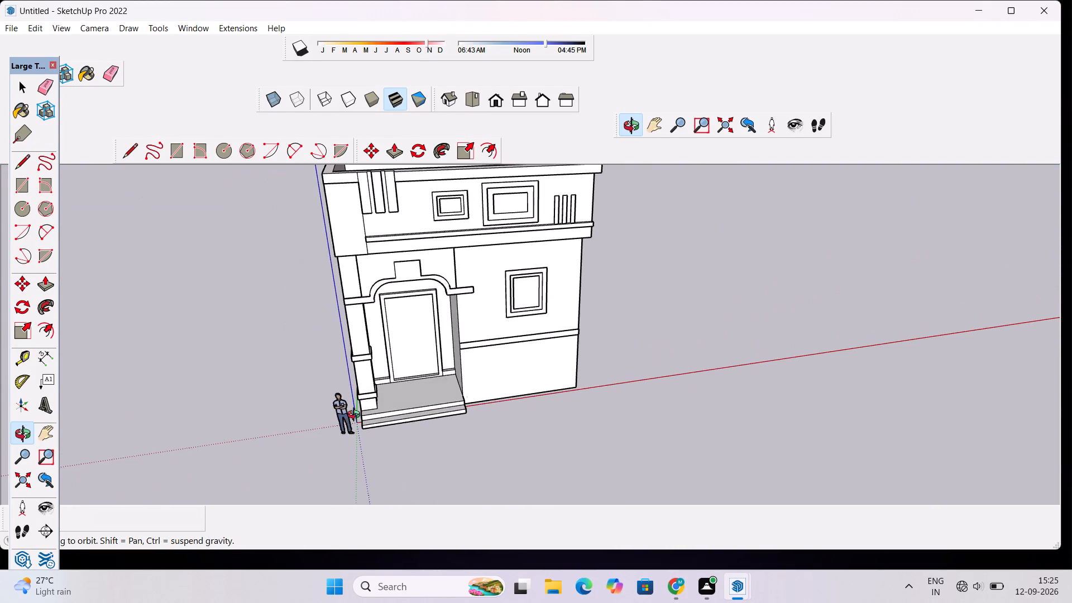
scroll(356, 416, "up", 5)
left_click_drag(440, 412, 365, 427)
scroll(357, 370, "up", 10)
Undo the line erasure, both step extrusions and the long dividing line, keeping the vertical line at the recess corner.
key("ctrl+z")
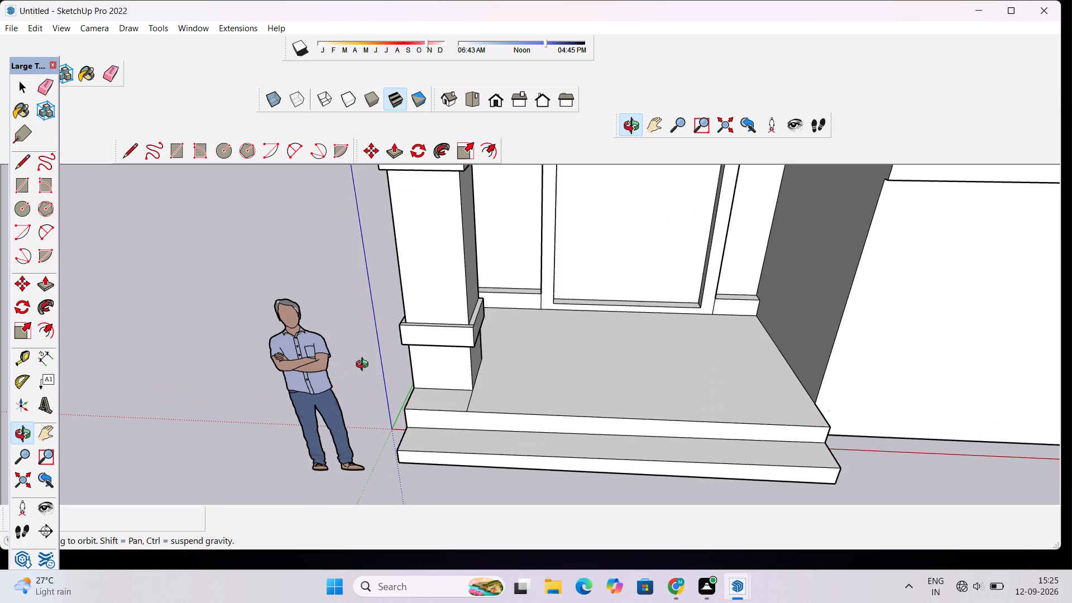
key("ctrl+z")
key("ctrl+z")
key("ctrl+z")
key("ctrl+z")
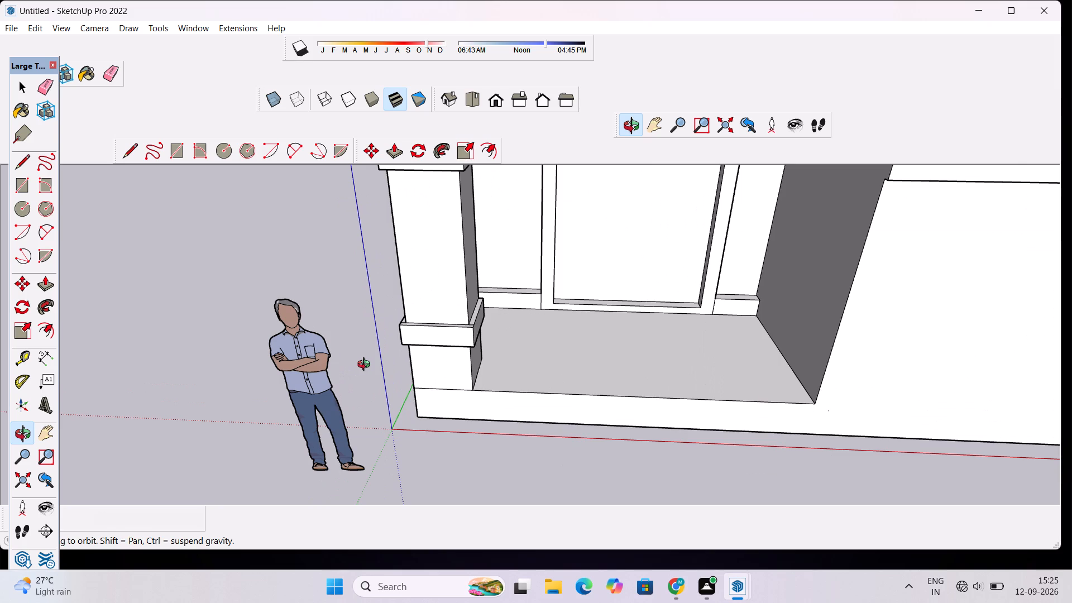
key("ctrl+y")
Bound and split the riser with a 1' 3" vertical line below the column's inner corner and an 11' 4 1/2" line between side midpoints.
key("l")
left_click(471, 392)
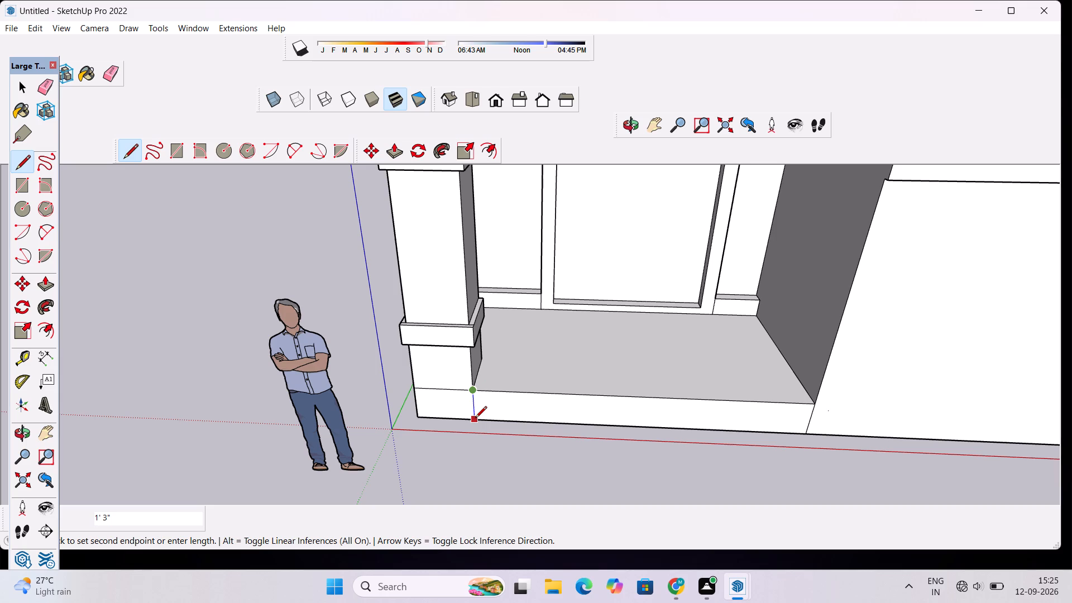
left_click(475, 419)
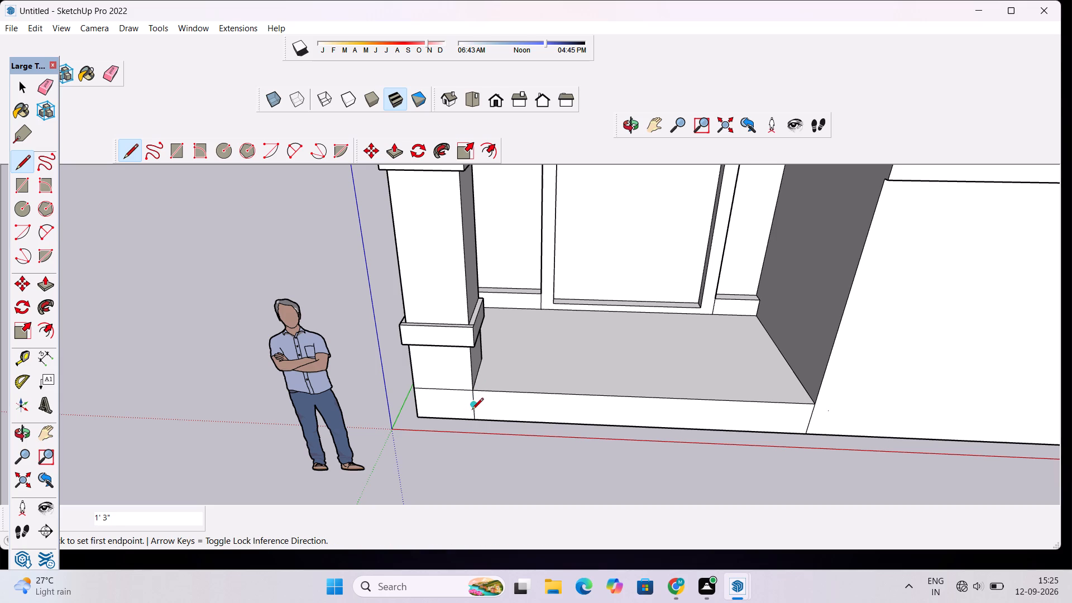
left_click(472, 410)
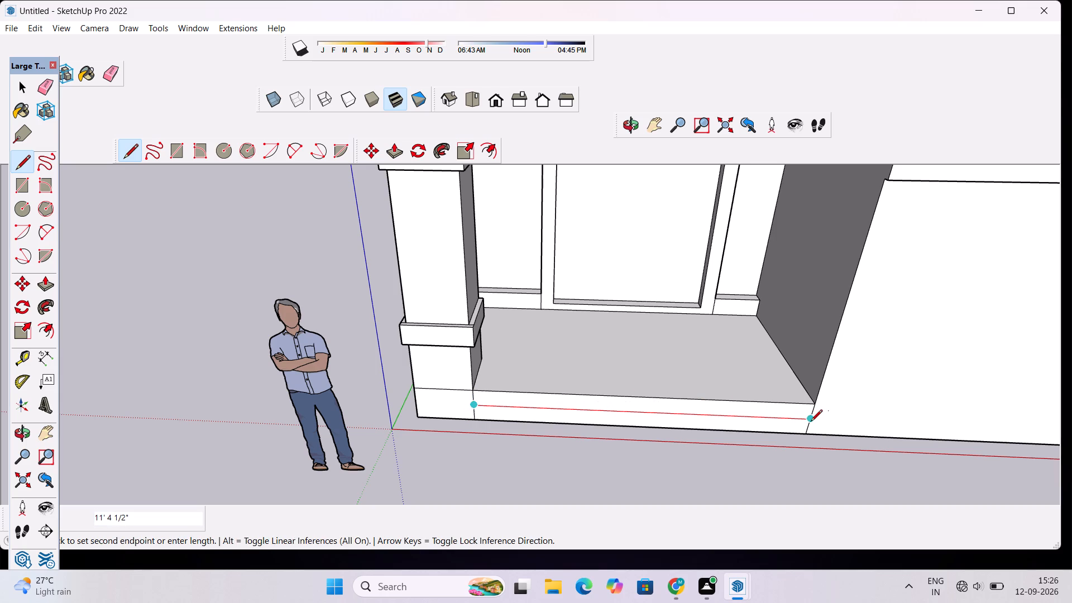
left_click(811, 422)
key("space")
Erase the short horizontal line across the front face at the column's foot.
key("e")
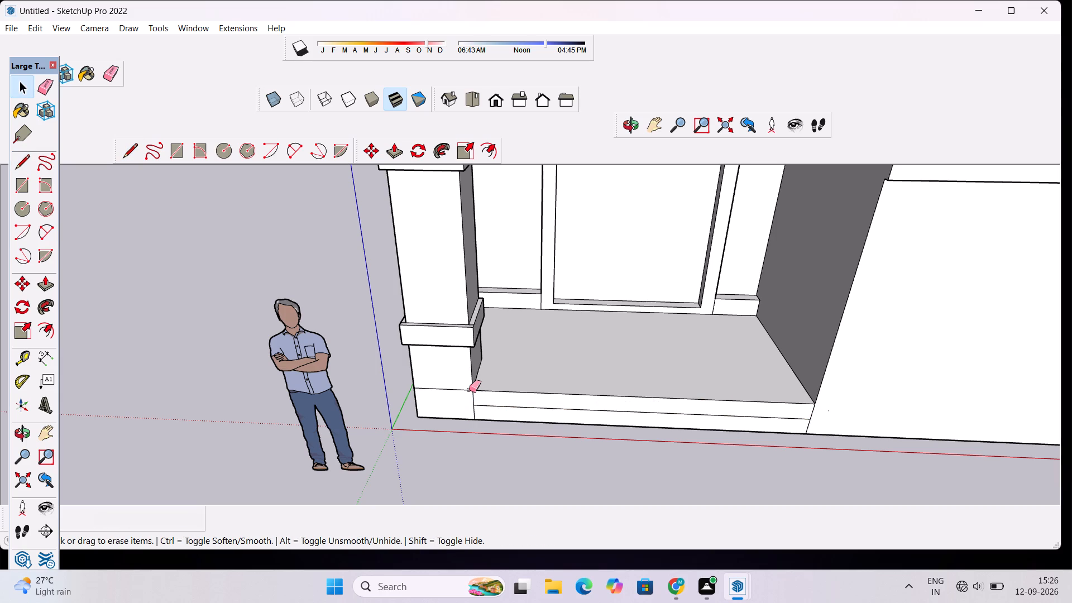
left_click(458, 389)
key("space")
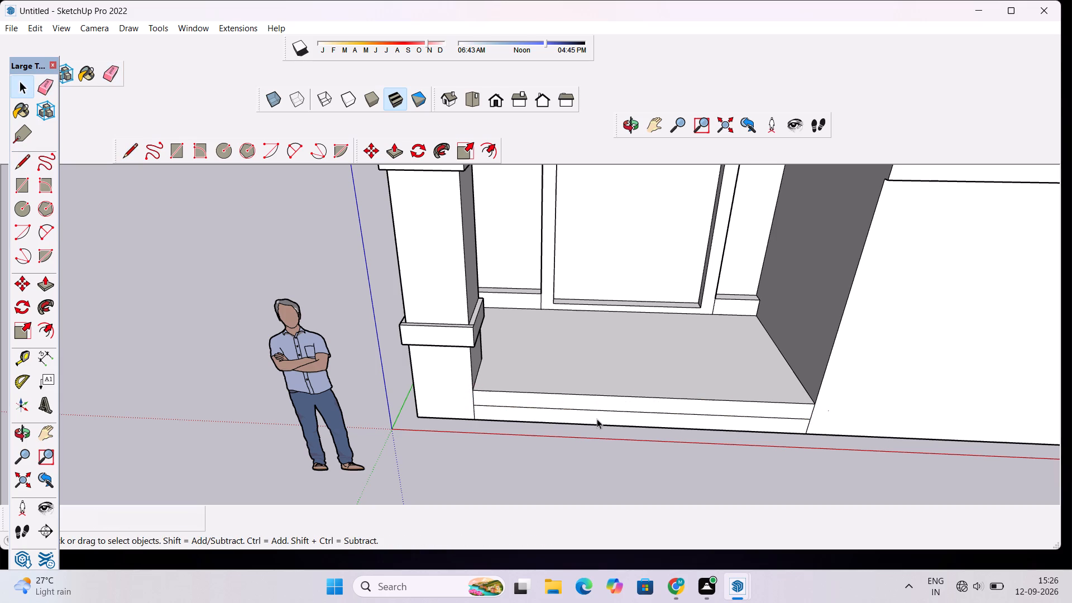
Push/Pull the lower half of the recess riser outward by about 2' 4 3/4" to form the bottom step.
left_click(597, 419)
key("p")
left_click(597, 419)
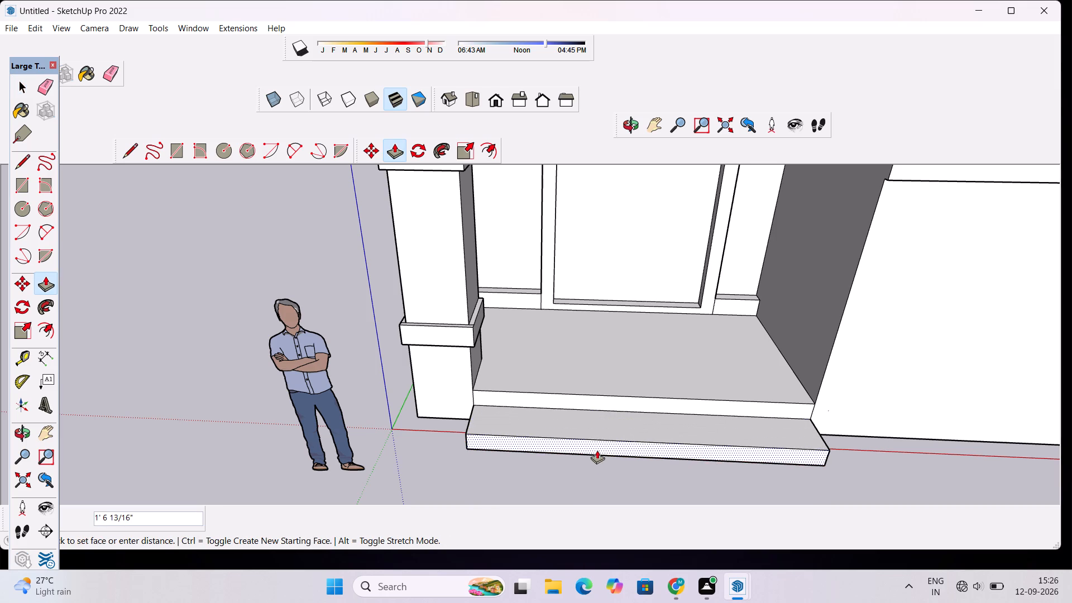
scroll(595, 467, "down", 3)
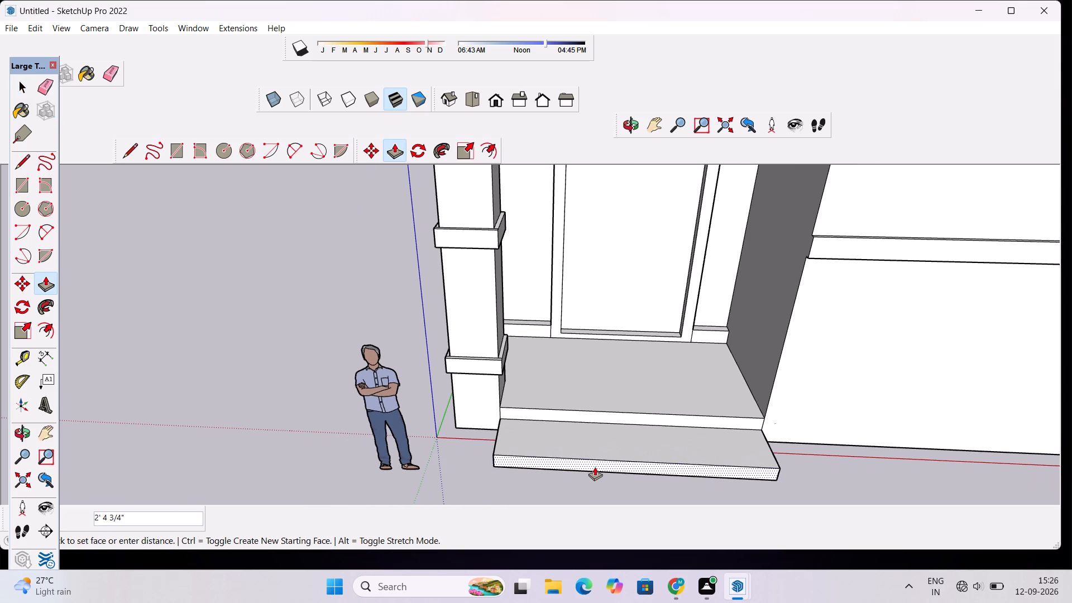
left_click(595, 467)
scroll(588, 430, "up", 5)
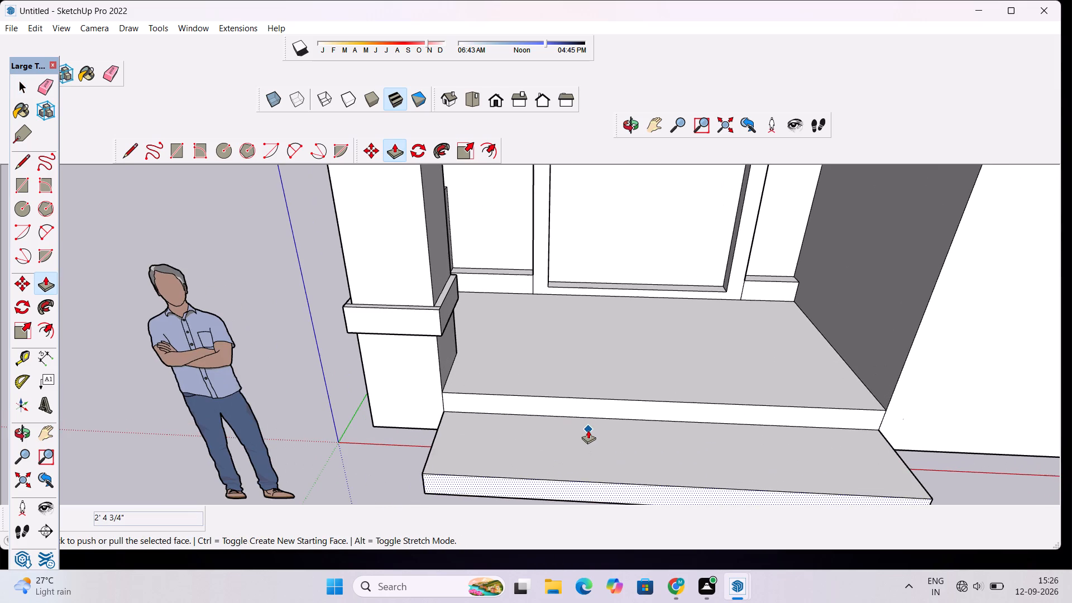
key("space")
Push/Pull the upper half of the recess riser outward by about 1' 3 13/16" to form the upper entrance step.
left_click(601, 409)
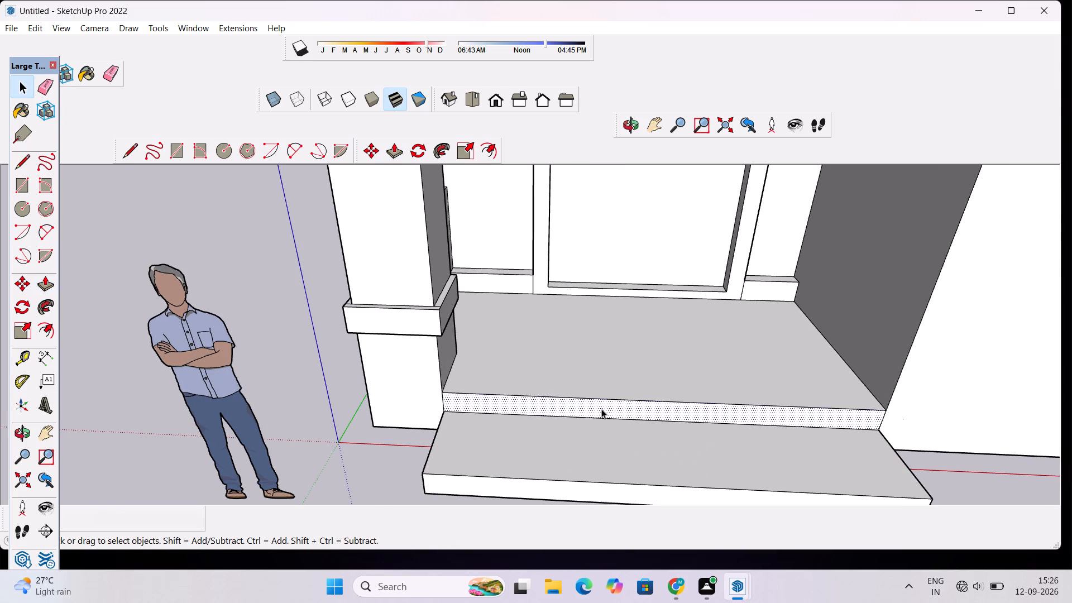
key("p")
left_click(601, 409)
scroll(602, 427, "down", 1)
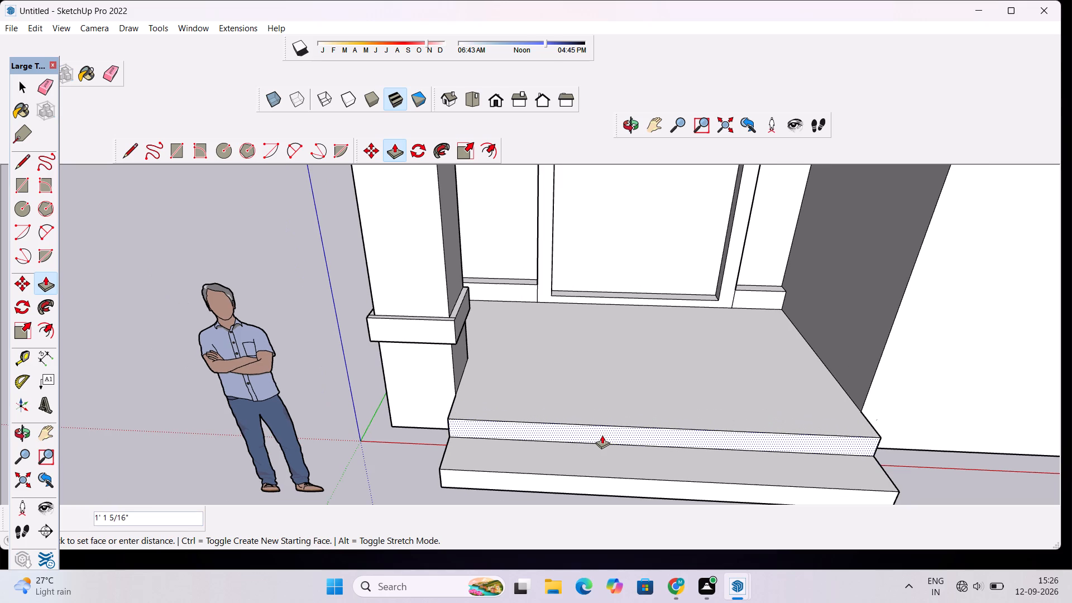
left_click(602, 440)
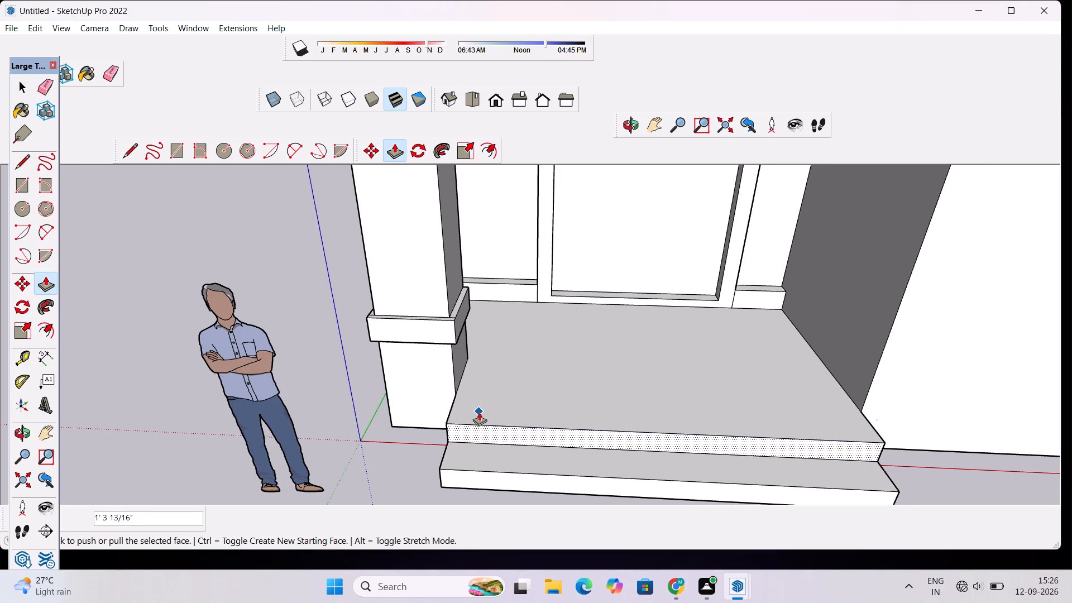
key("space")
Examine the whole building with its entrance steps from the front and from an angled side view.
left_click(626, 133)
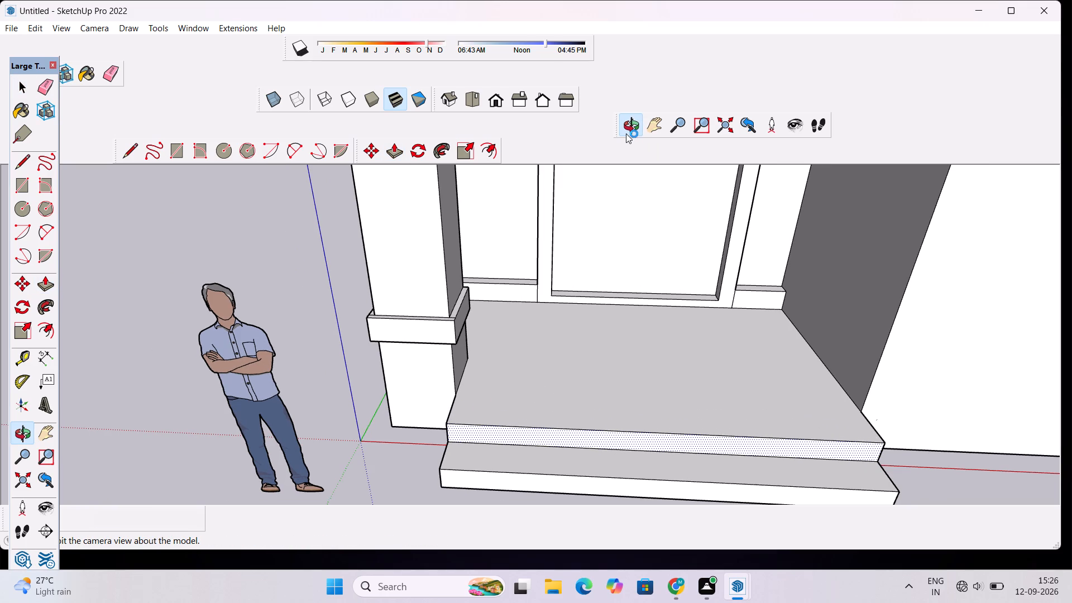
left_click_drag(661, 304, 347, 269)
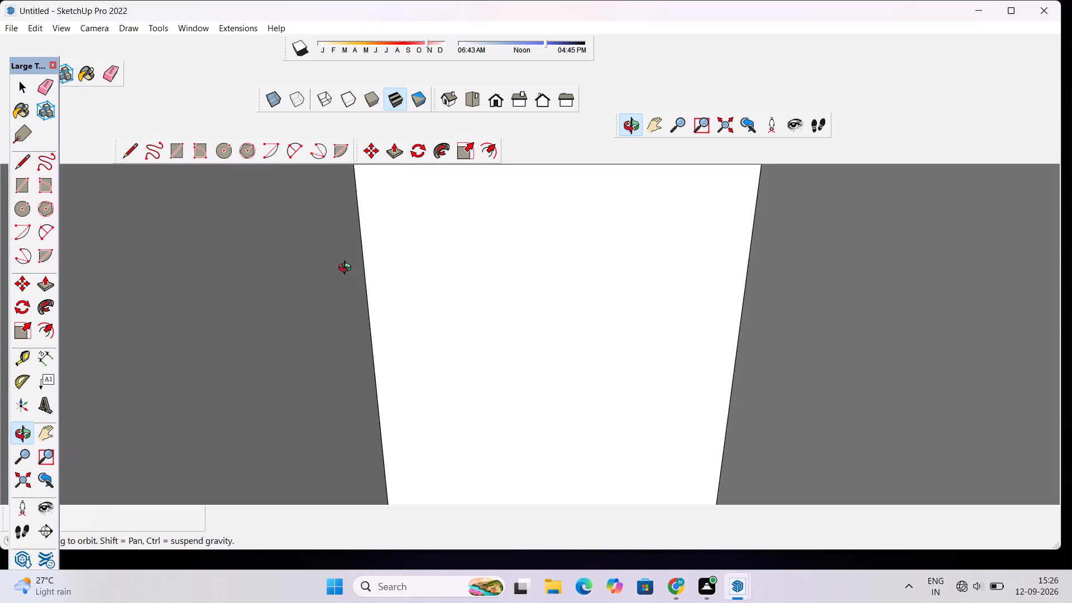
scroll(346, 269, "down", 11)
left_click(495, 104)
scroll(543, 230, "down", 7)
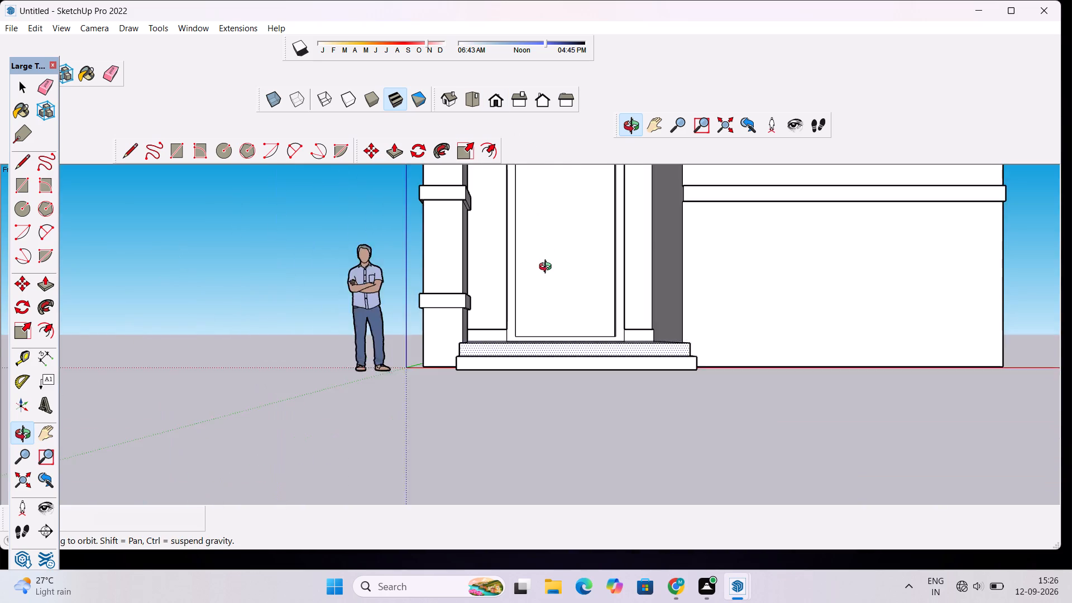
scroll(548, 268, "down", 7)
left_click_drag(563, 271, 504, 446, "shift")
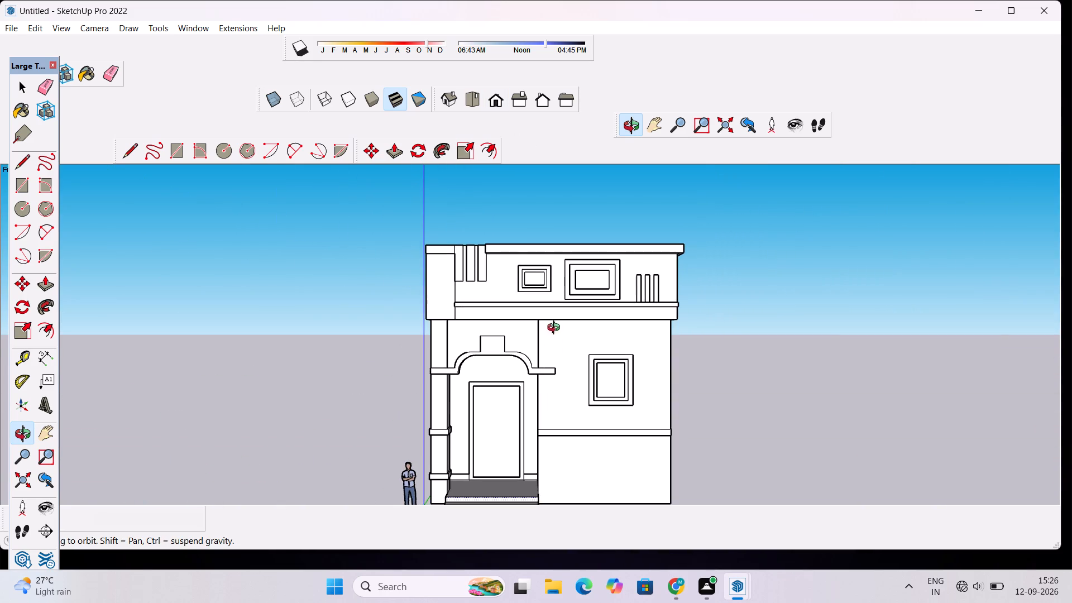
left_click_drag(559, 312, 559, 367)
scroll(559, 367, "down", 5)
left_click_drag(562, 377, 564, 346)
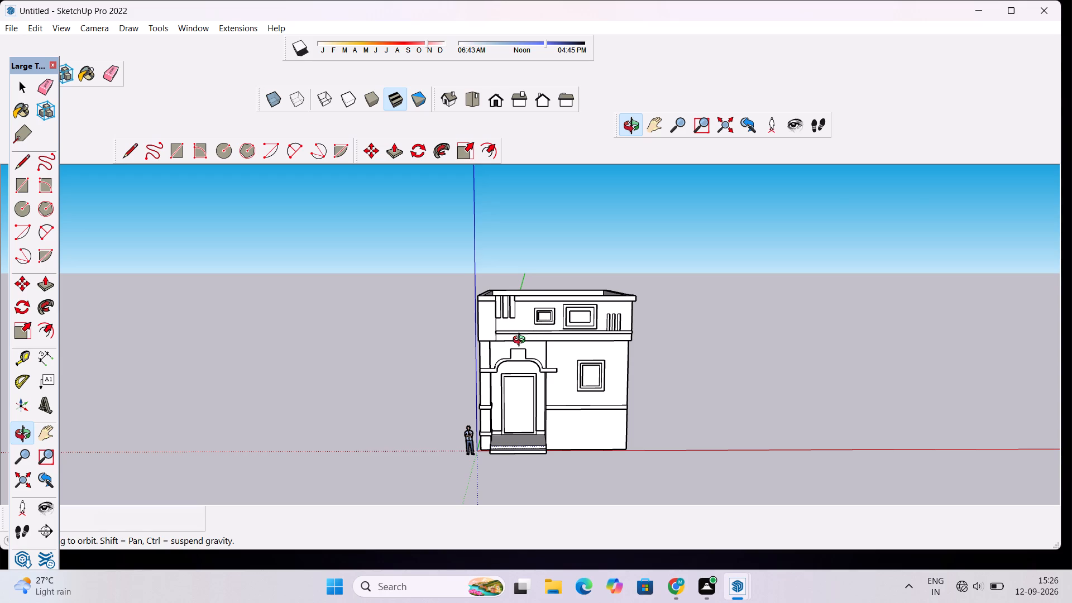
scroll(485, 350, "up", 3)
left_click_drag(545, 338, 434, 341)
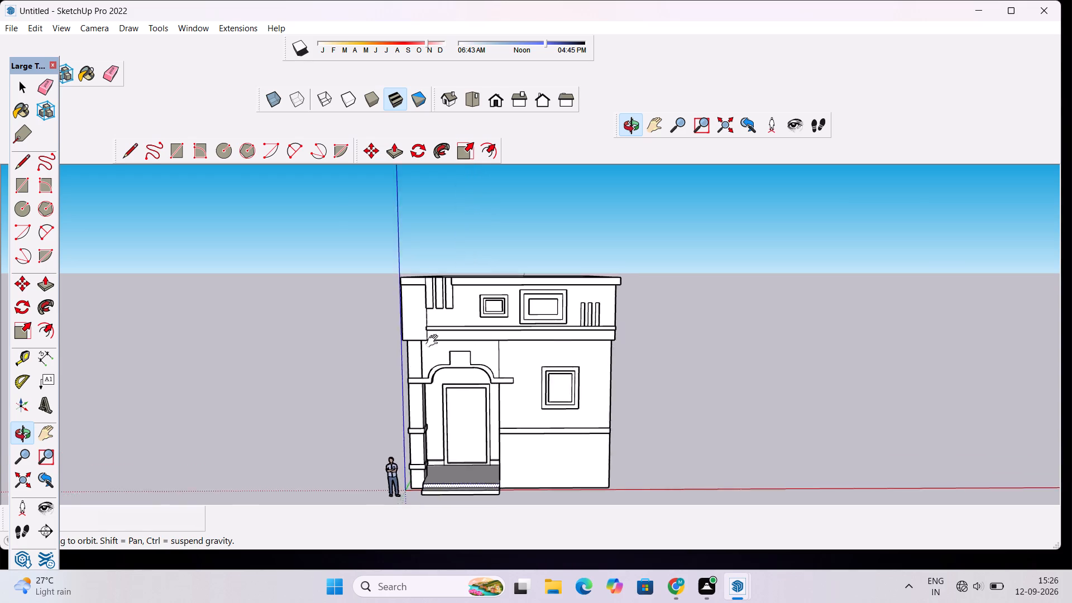
left_click_drag(434, 341, 294, 319)
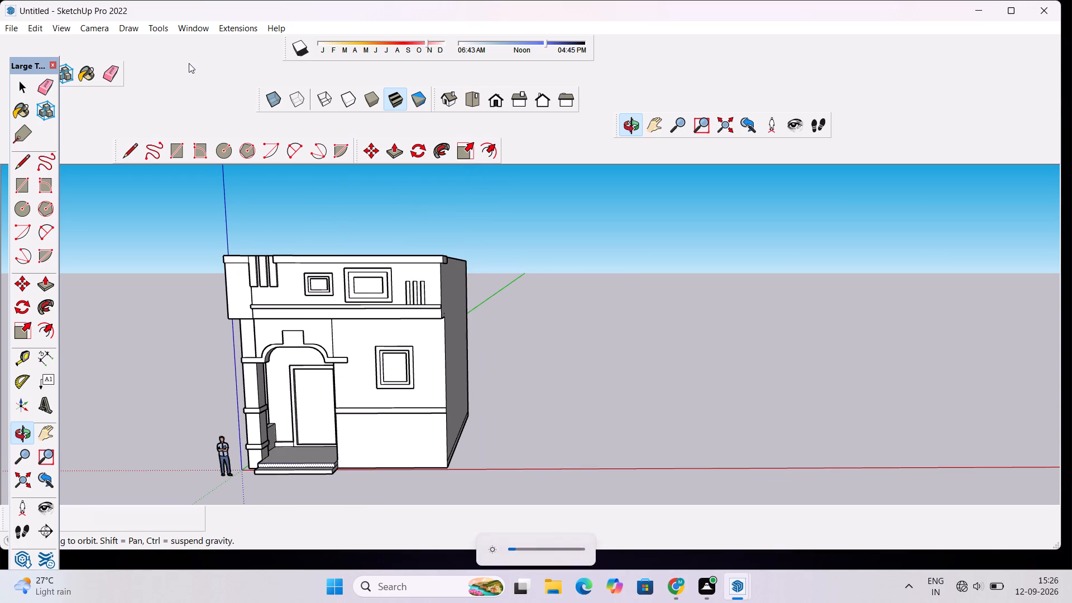
Show Tray 1 and pick the 0004_HotPink colour from the Colors-Named materials.
left_click(188, 30)
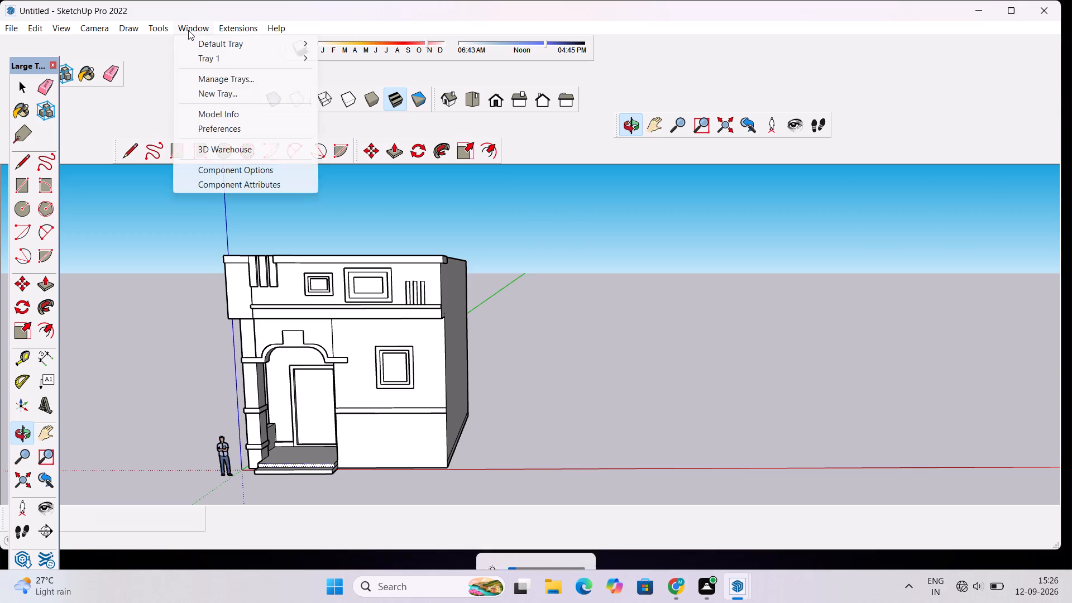
left_click(202, 60)
left_click(346, 61)
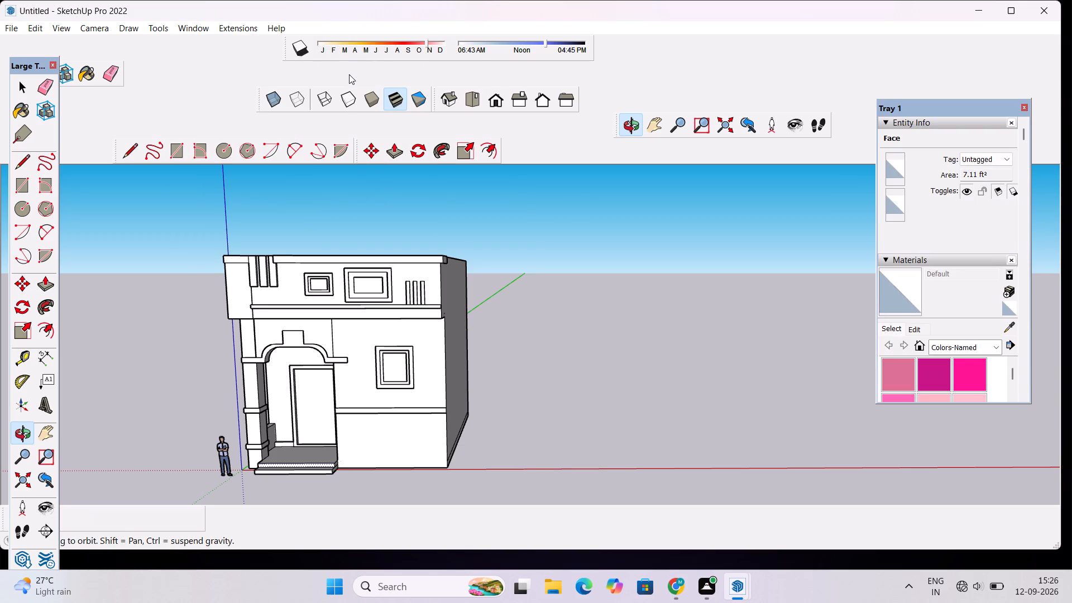
scroll(976, 315, "down", 1)
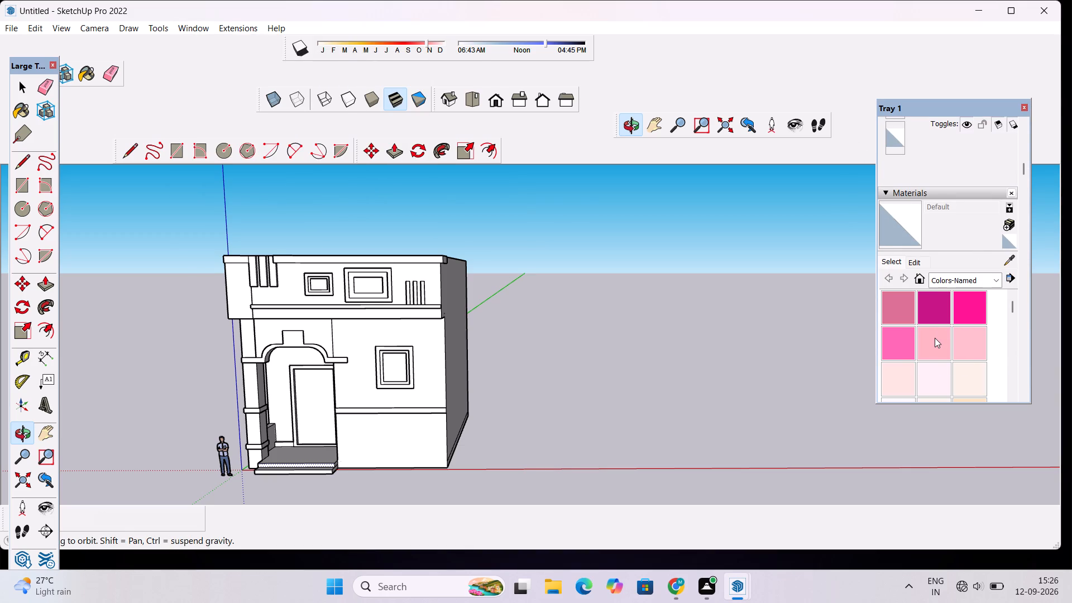
left_click(907, 341)
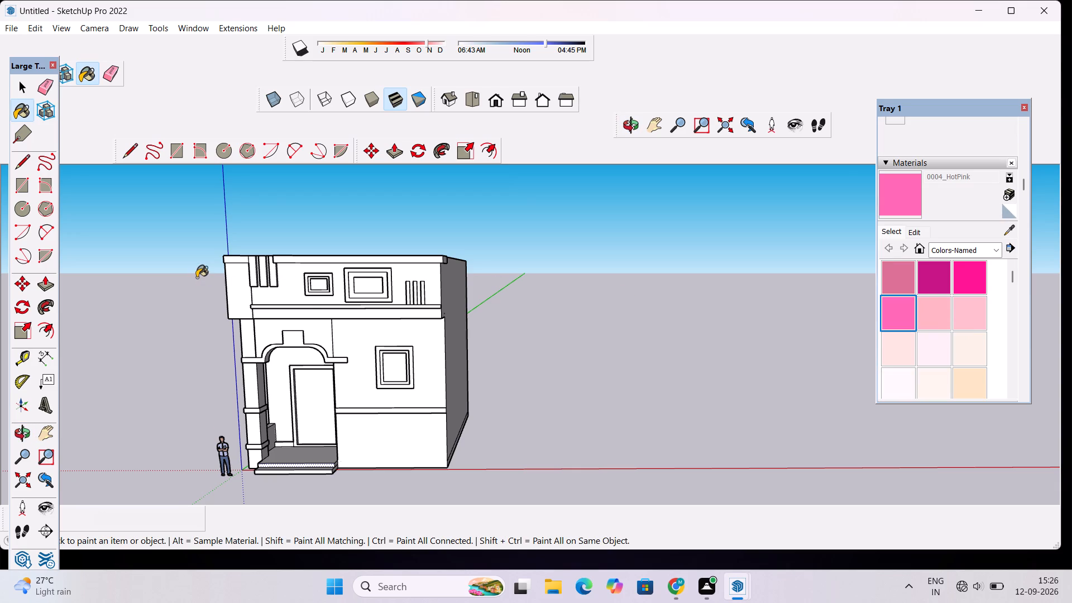
scroll(197, 277, "up", 5)
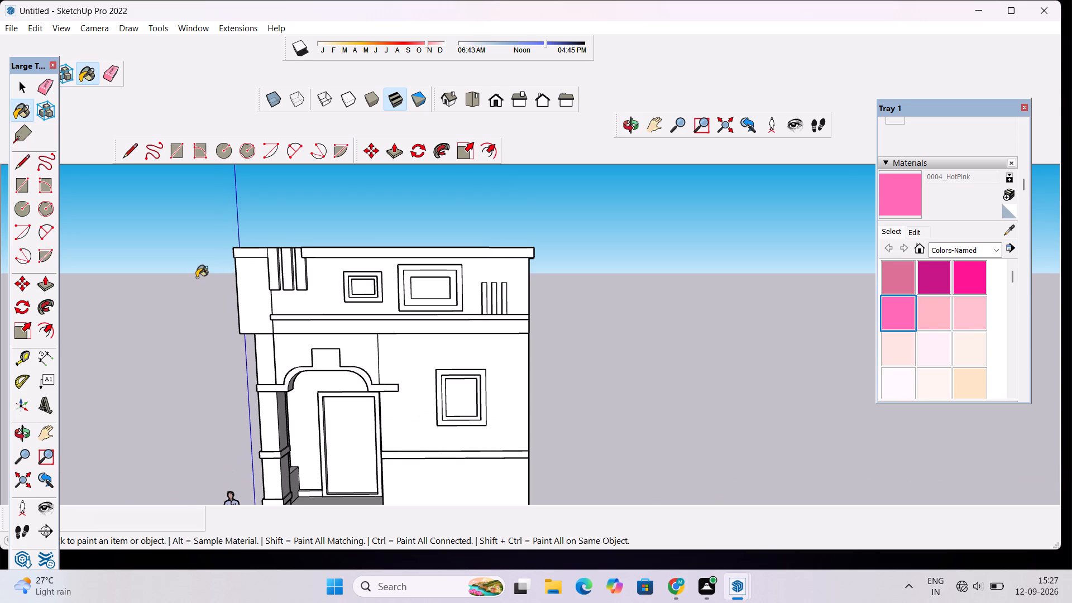
scroll(208, 273, "up", 7)
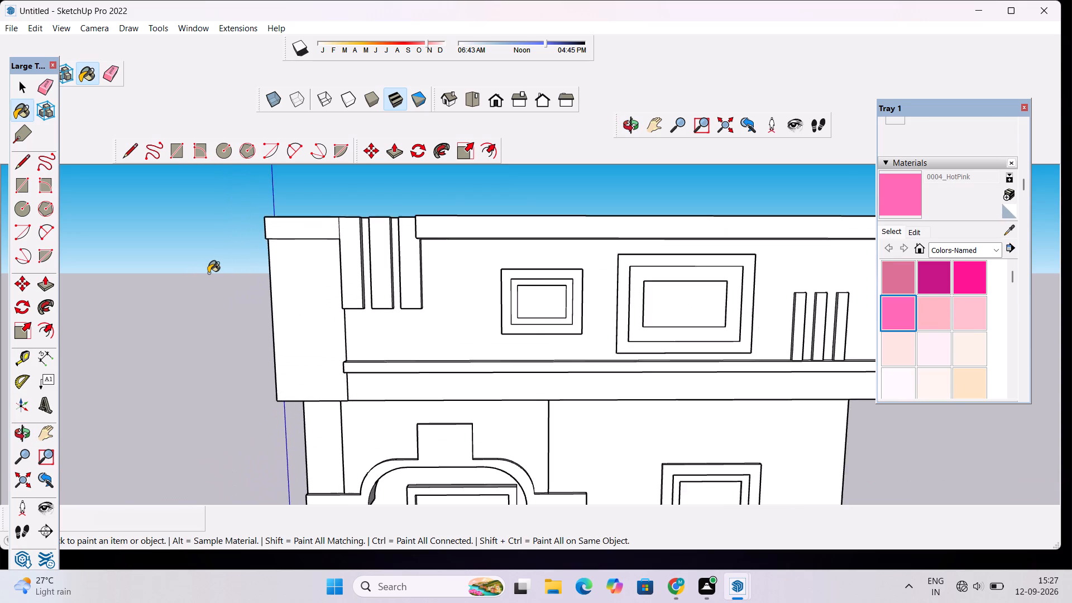
scroll(208, 273, "up", 3)
key("space")
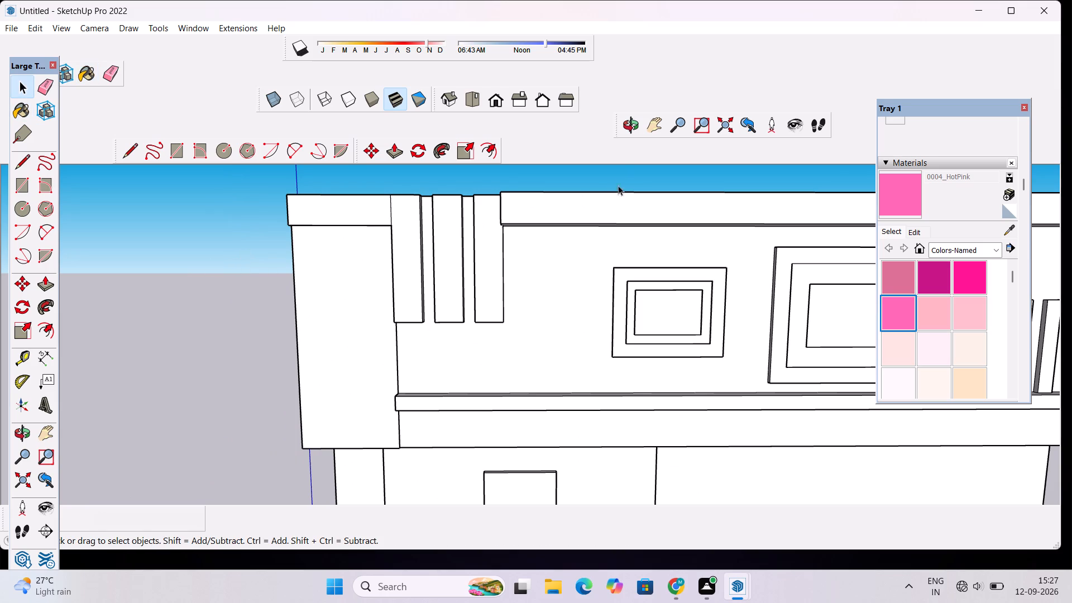
Push/Pull the end face of the upper storey's horizontal band back by about 5' 4 1/2", away from the corner block.
left_click(627, 135)
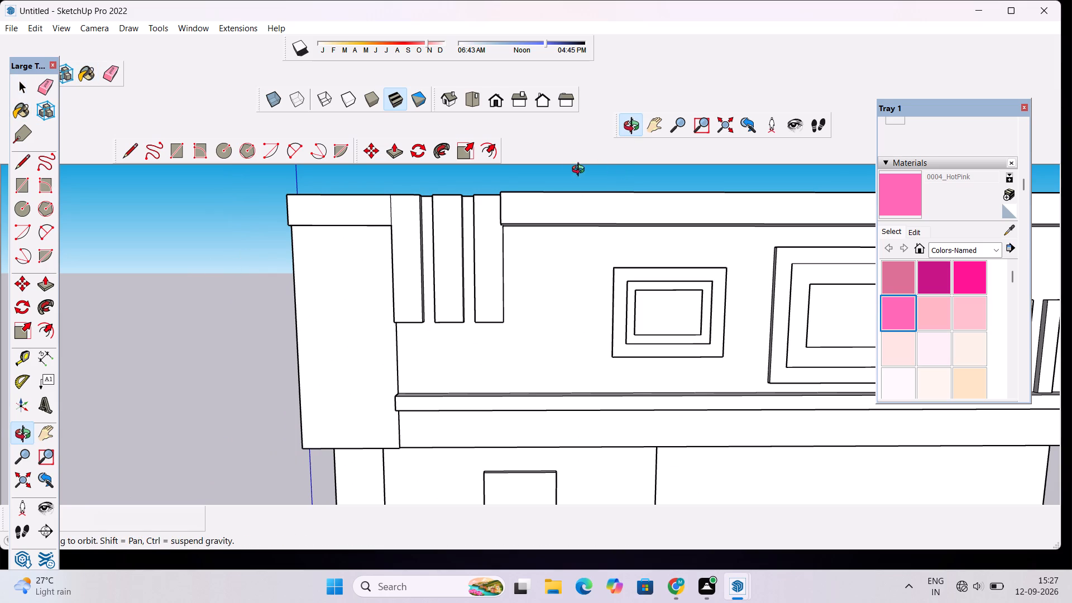
scroll(453, 319, "up", 4)
scroll(369, 328, "down", 5)
left_click_drag(360, 335, 436, 352)
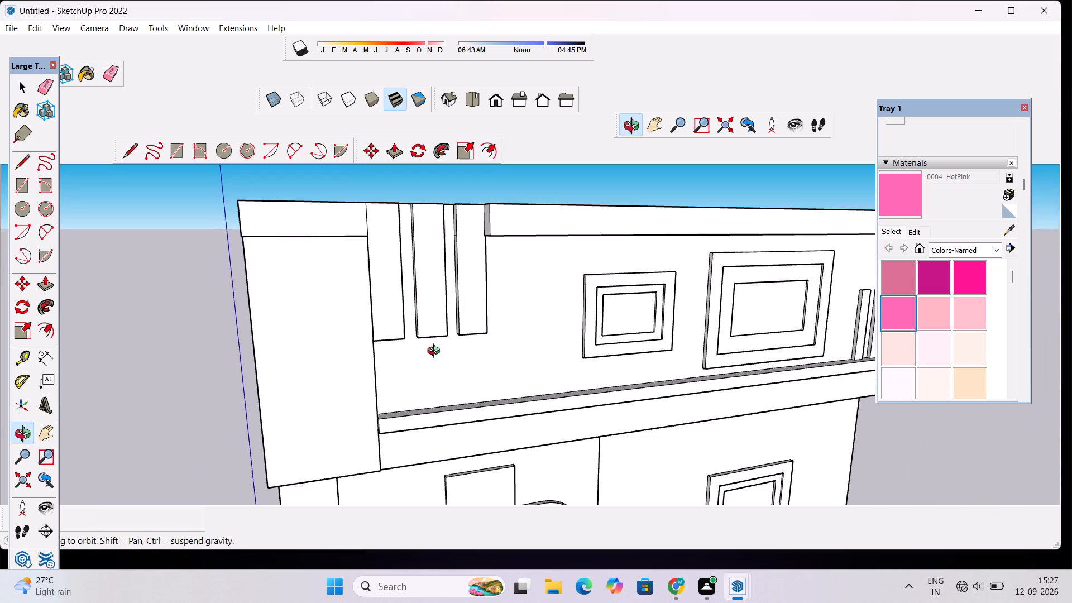
left_click_drag(436, 352, 501, 333)
key("space")
key("p")
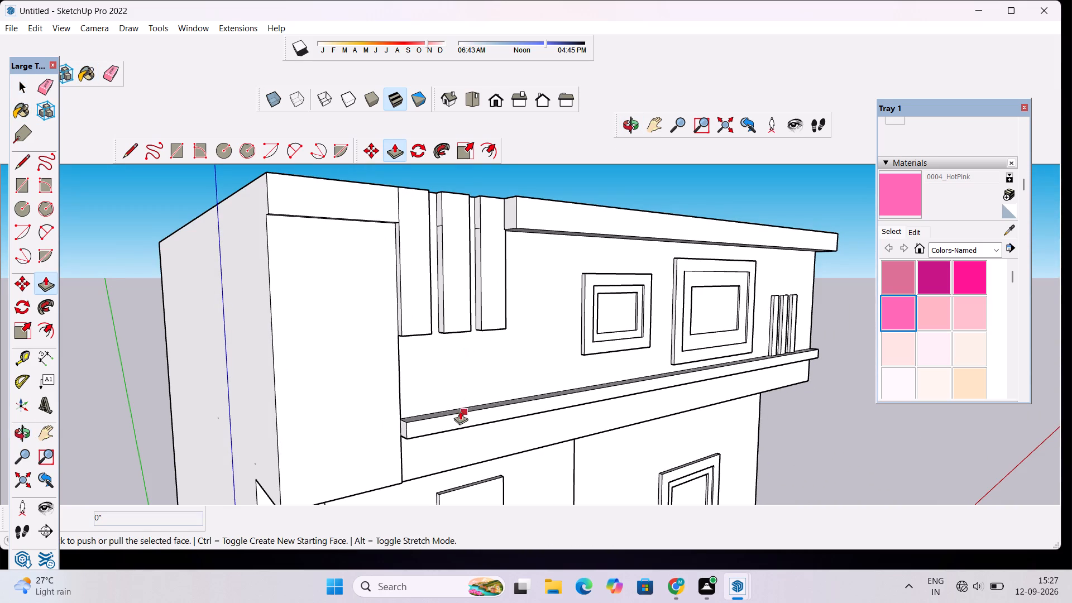
key("space")
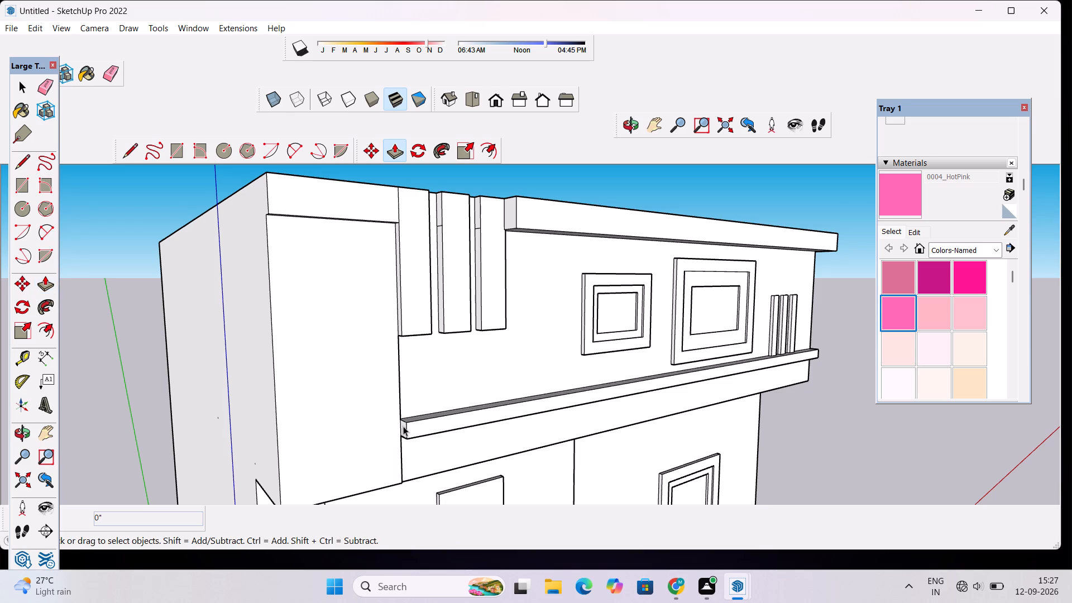
scroll(403, 426, "up", 3)
left_click(404, 427)
key("p")
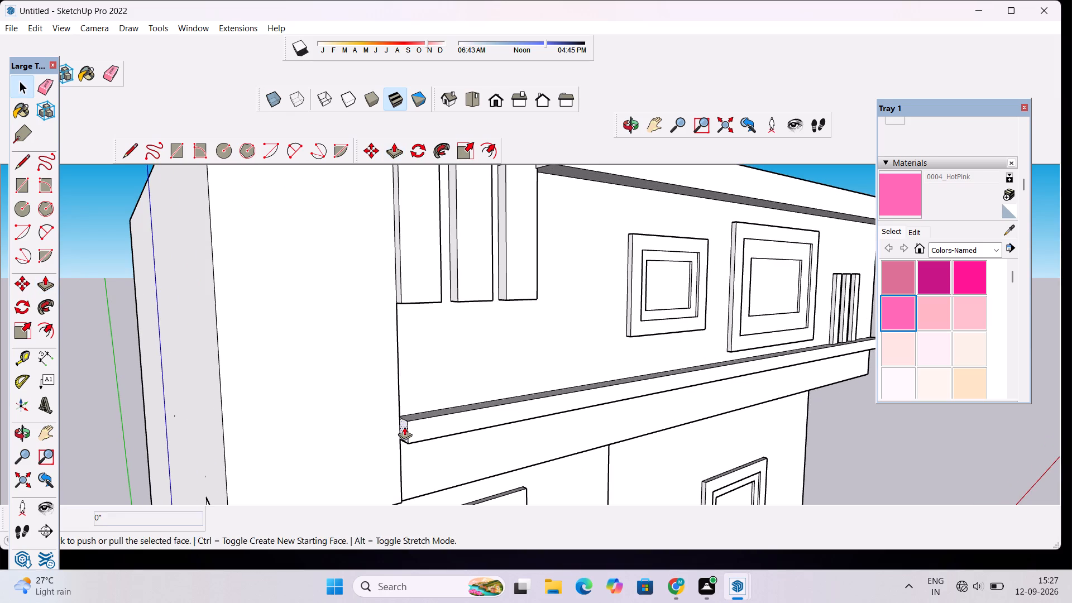
left_click(404, 427)
scroll(464, 418, "down", 5)
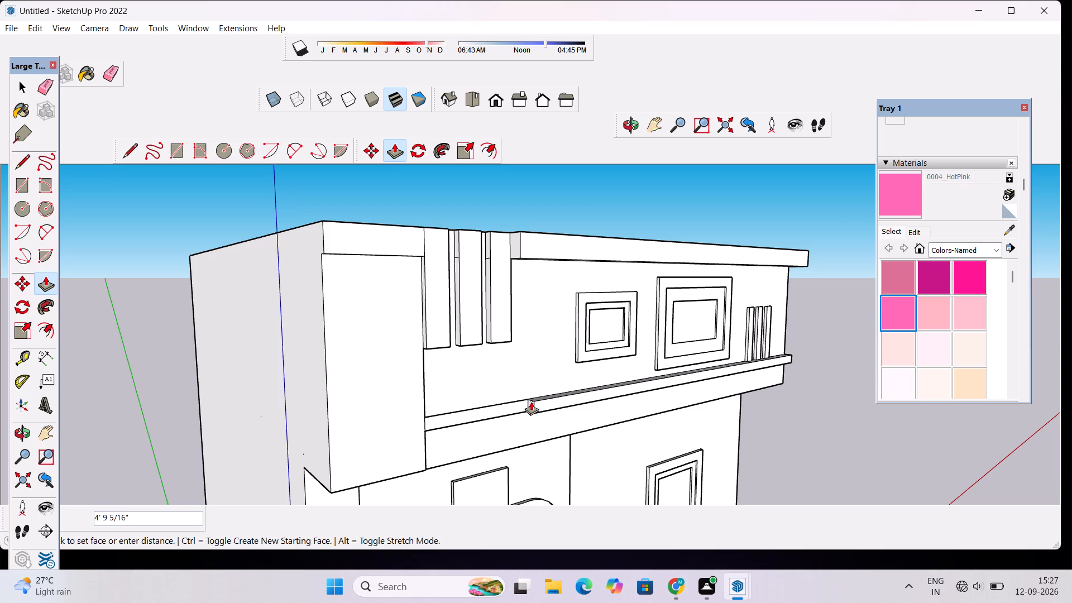
left_click(542, 399)
key("space")
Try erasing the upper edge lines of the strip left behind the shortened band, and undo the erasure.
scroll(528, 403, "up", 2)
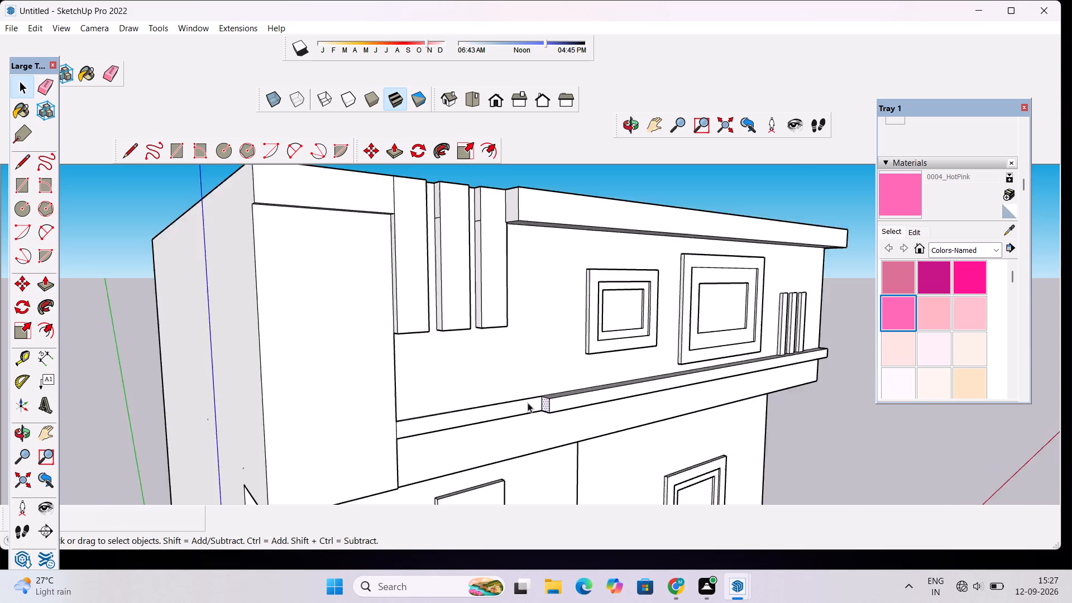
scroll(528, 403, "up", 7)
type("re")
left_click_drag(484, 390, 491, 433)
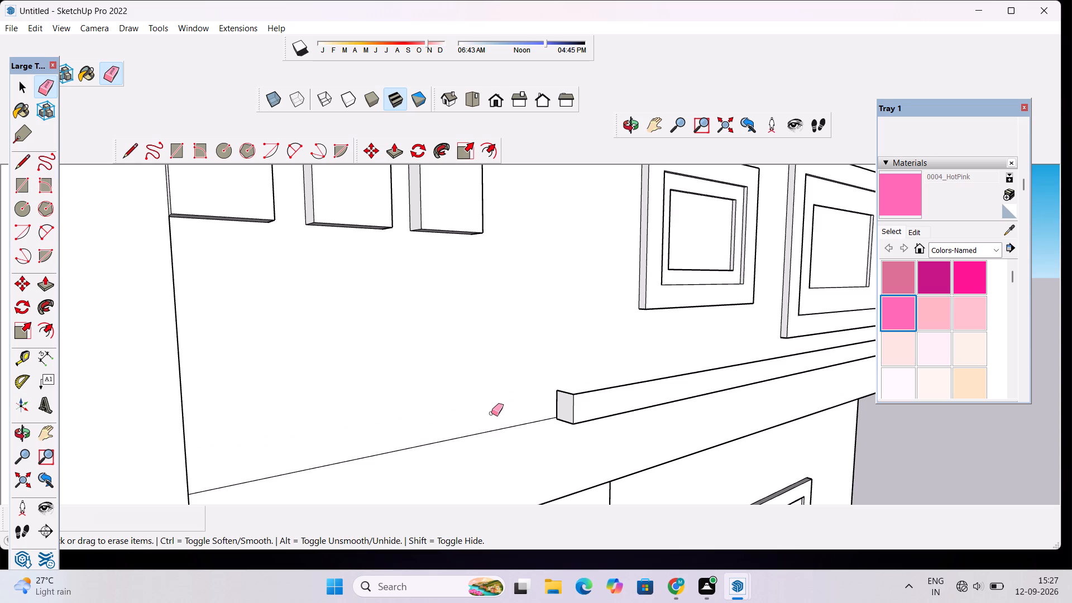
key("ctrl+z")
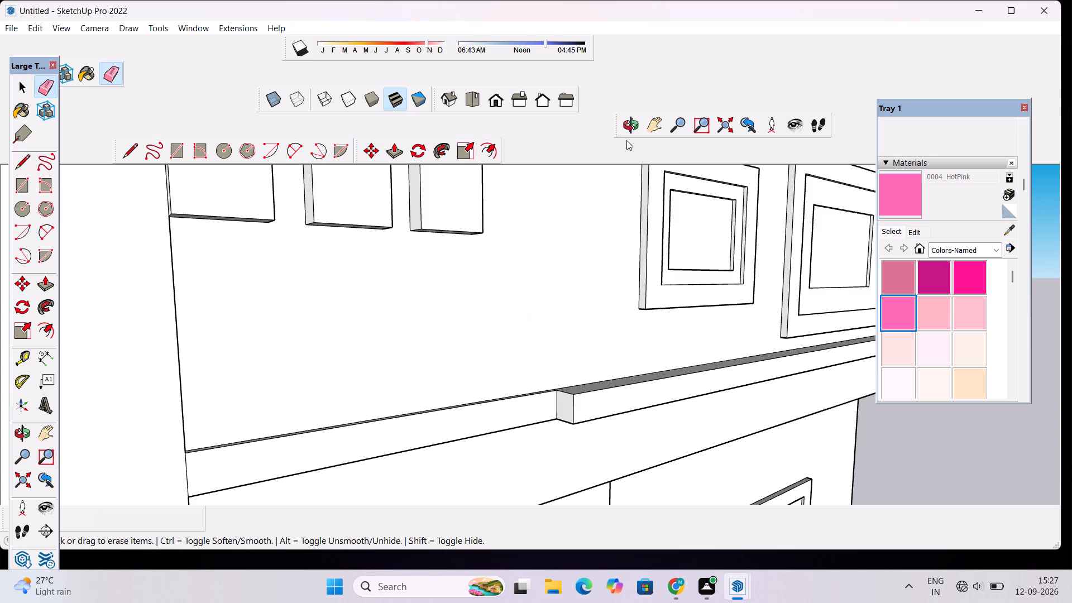
Push the leftover strip beside the shortened band inward by 1".
key("space")
left_click(500, 411)
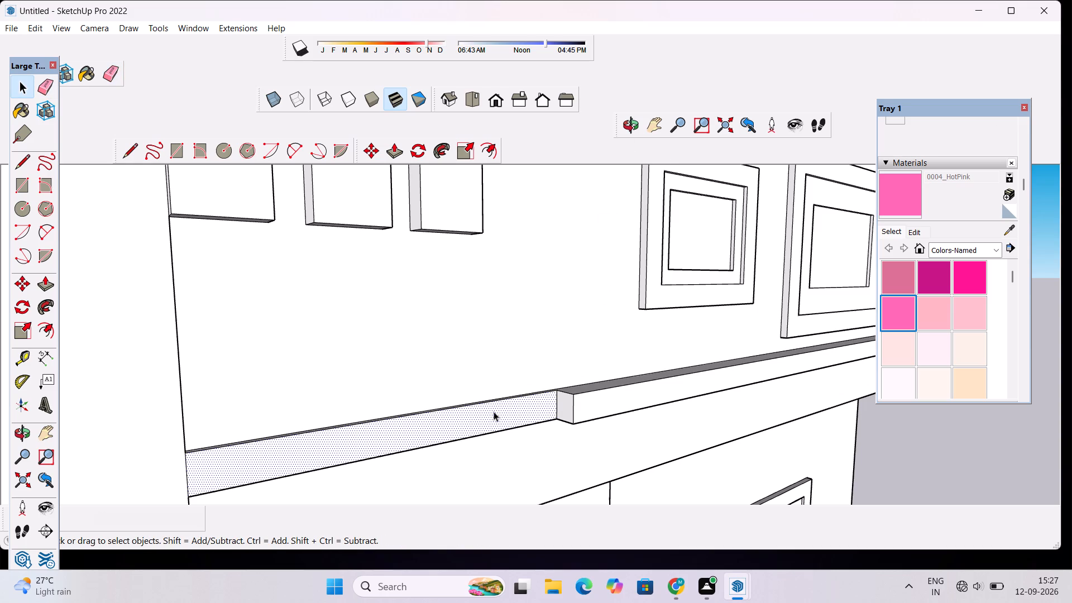
key("p")
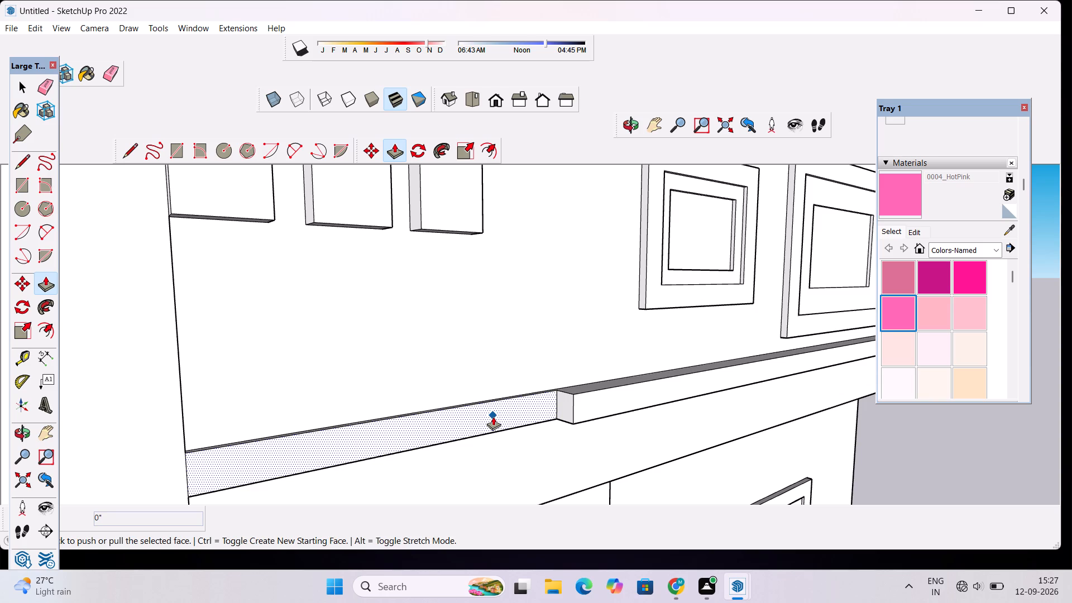
left_click(493, 417)
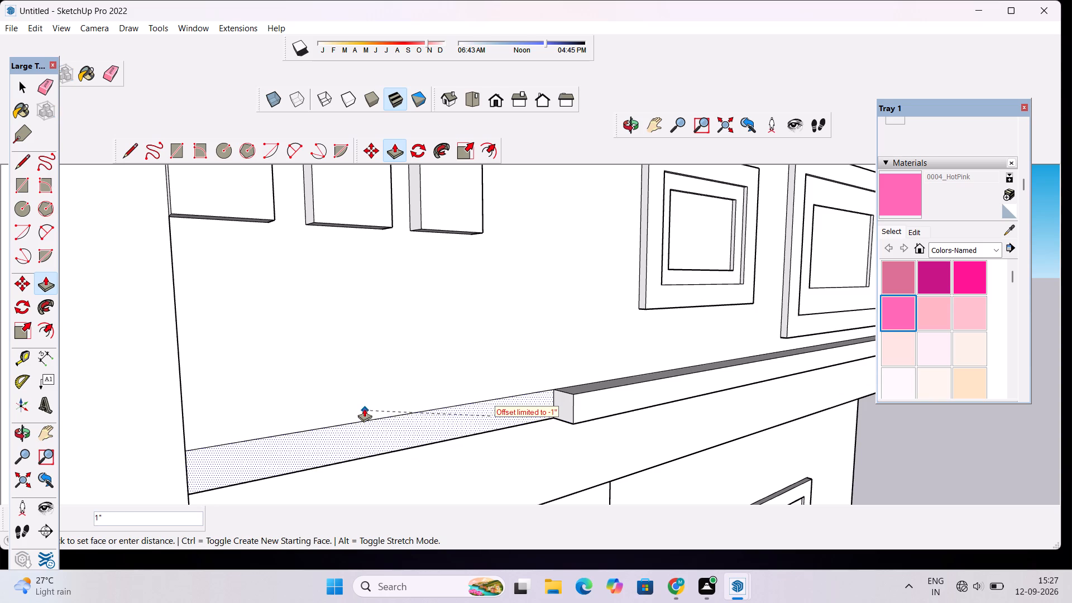
left_click(364, 407)
Close the strip-shaped opening beside the shortened band with a rectangle of about 5' 4 9/16" by 6".
left_click(637, 129)
left_click_drag(643, 231, 535, 281)
scroll(551, 252, "down", 4)
scroll(390, 436, "up", 9)
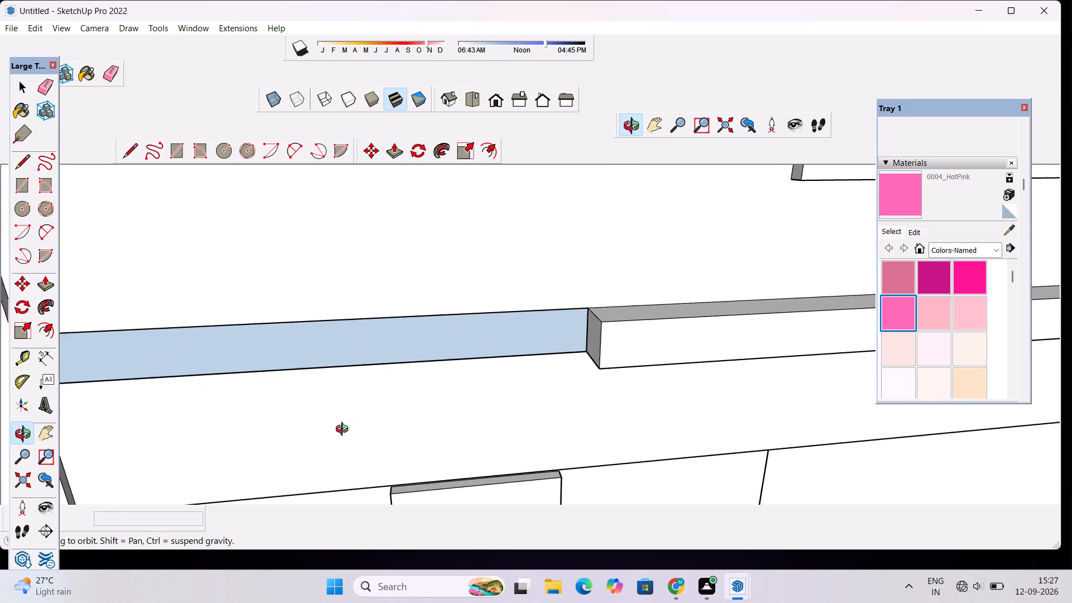
scroll(388, 415, "down", 5)
scroll(179, 371, "up", 4)
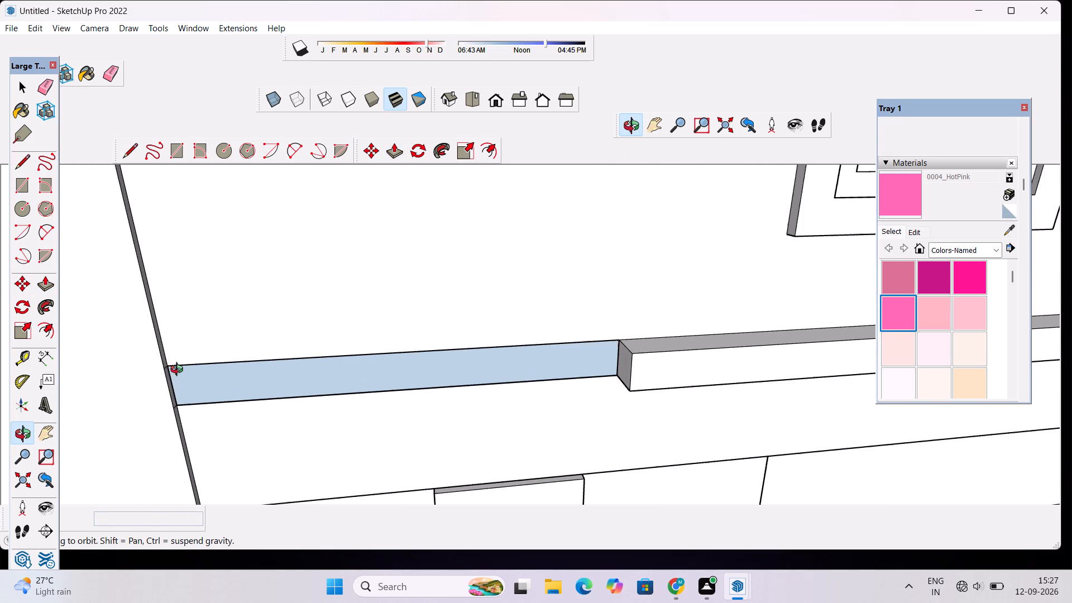
key("r")
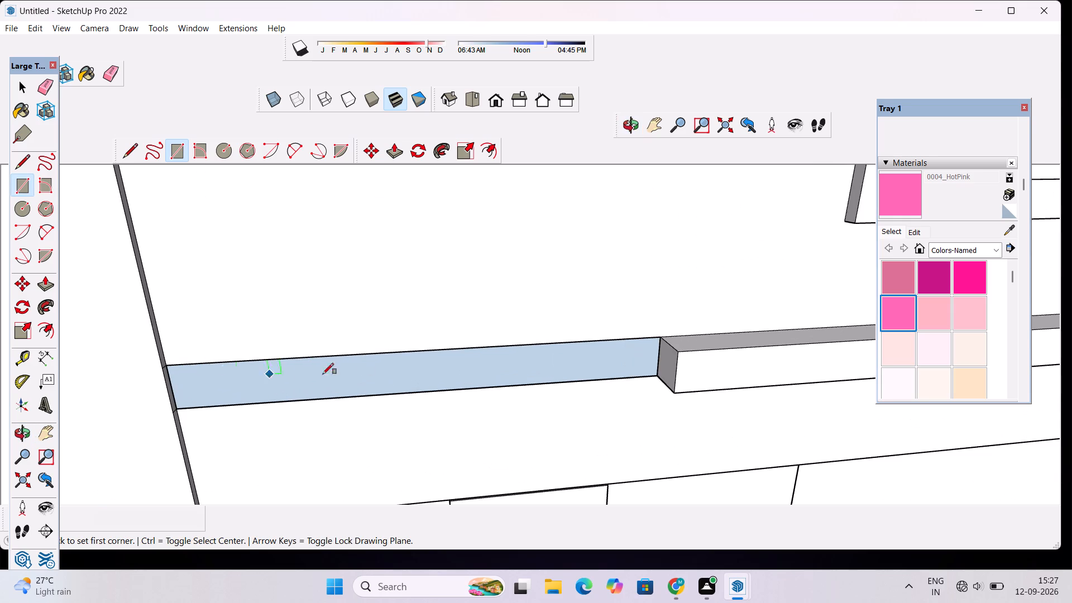
left_click(654, 376)
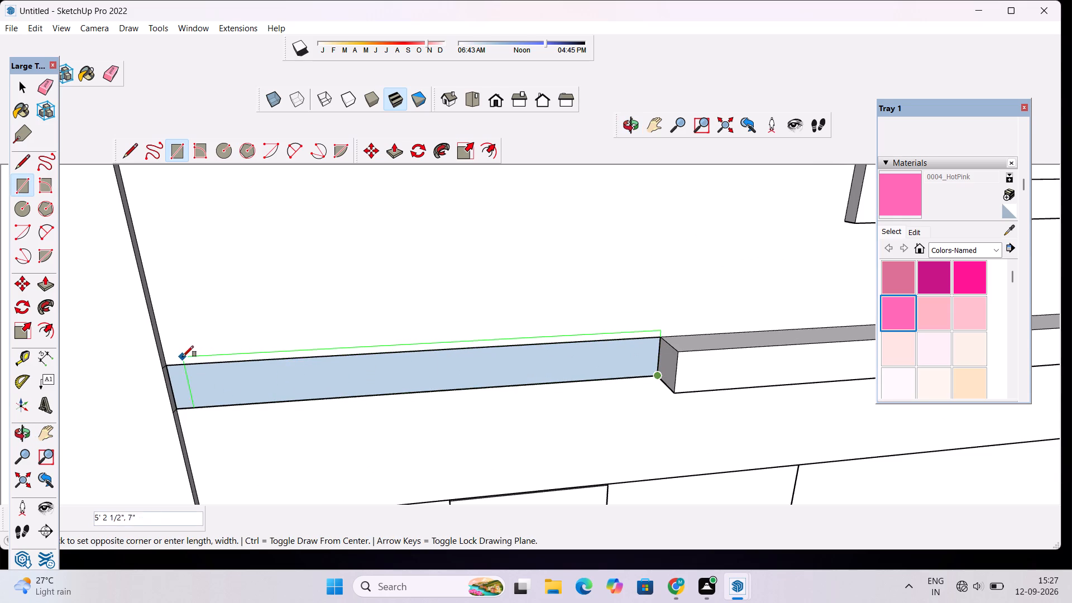
left_click(171, 365)
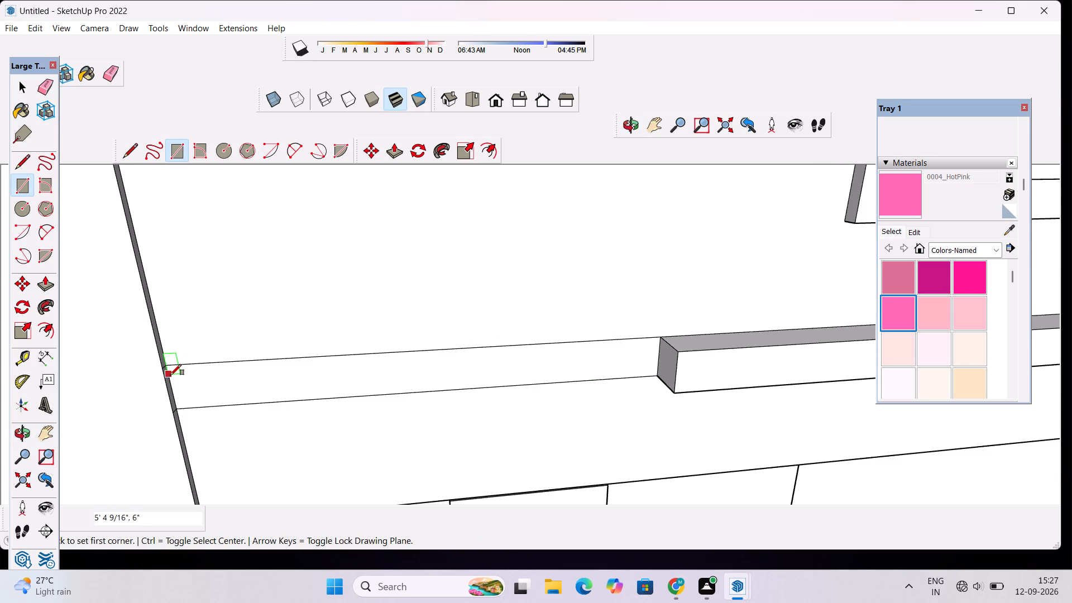
scroll(170, 375, "up", 5)
key("space")
scroll(173, 376, "down", 6)
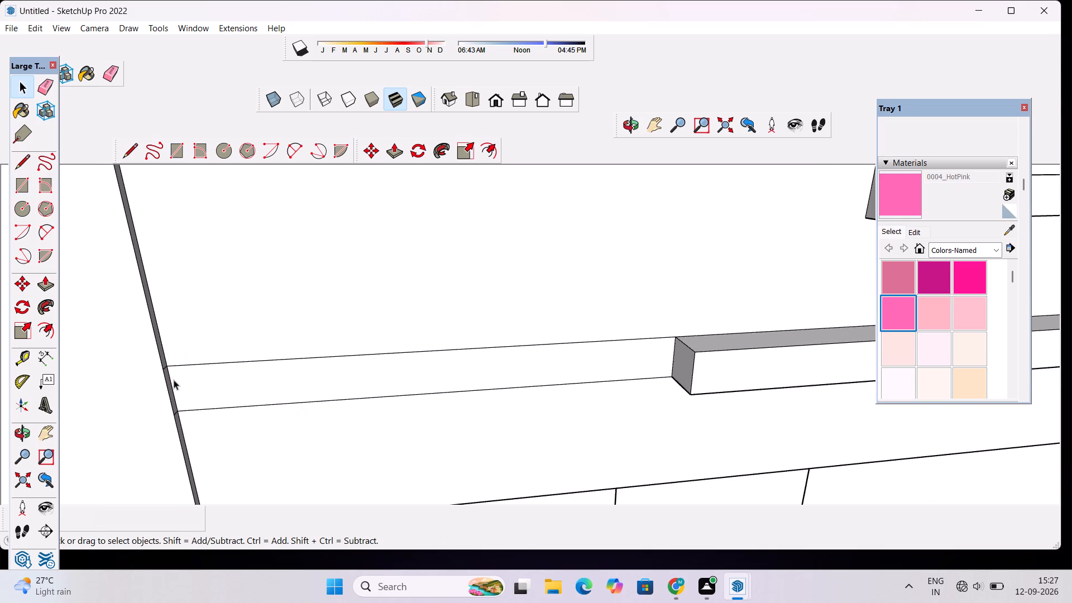
Erase the closed strip's outline beside the shortened band, including its two short edges on the corner block's narrow return face.
key("e")
left_click_drag(207, 358, 216, 373)
left_click_drag(217, 379, 227, 407)
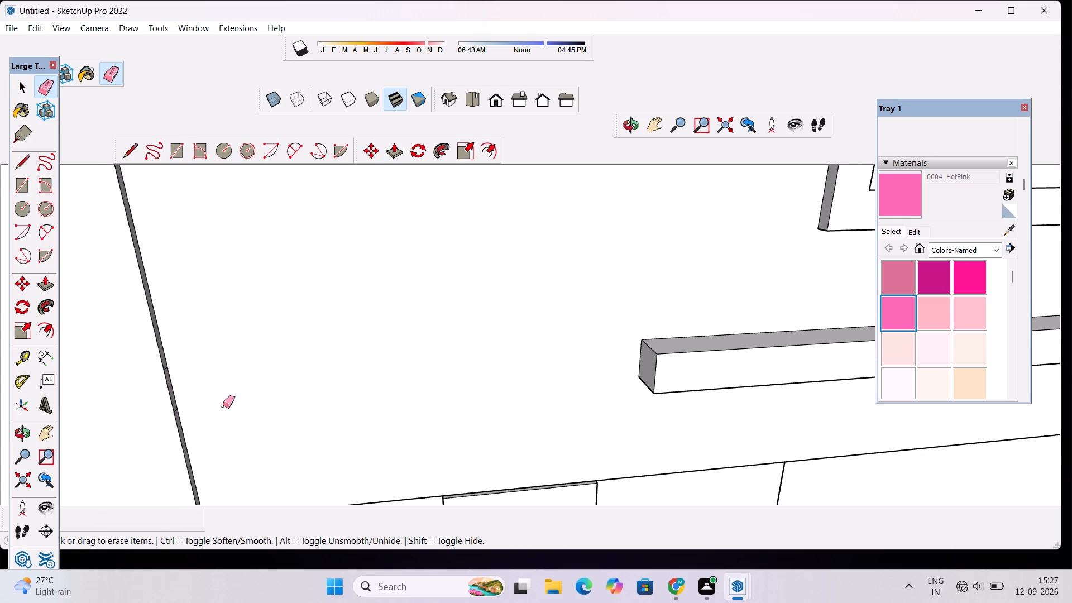
key("space")
scroll(204, 398, "up", 10)
key("e")
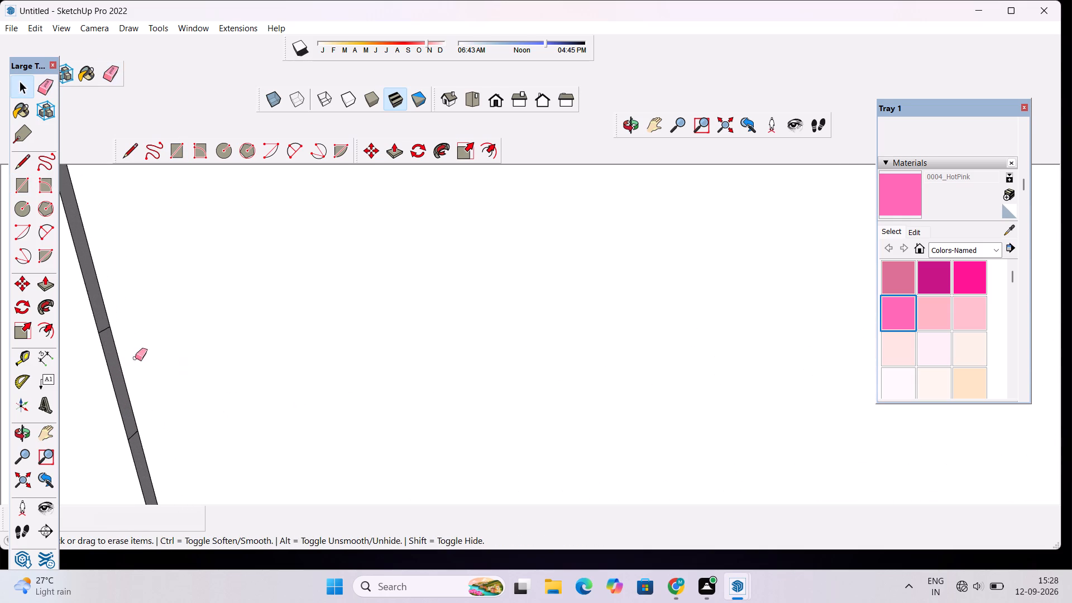
scroll(103, 337, "up", 5)
left_click(103, 329)
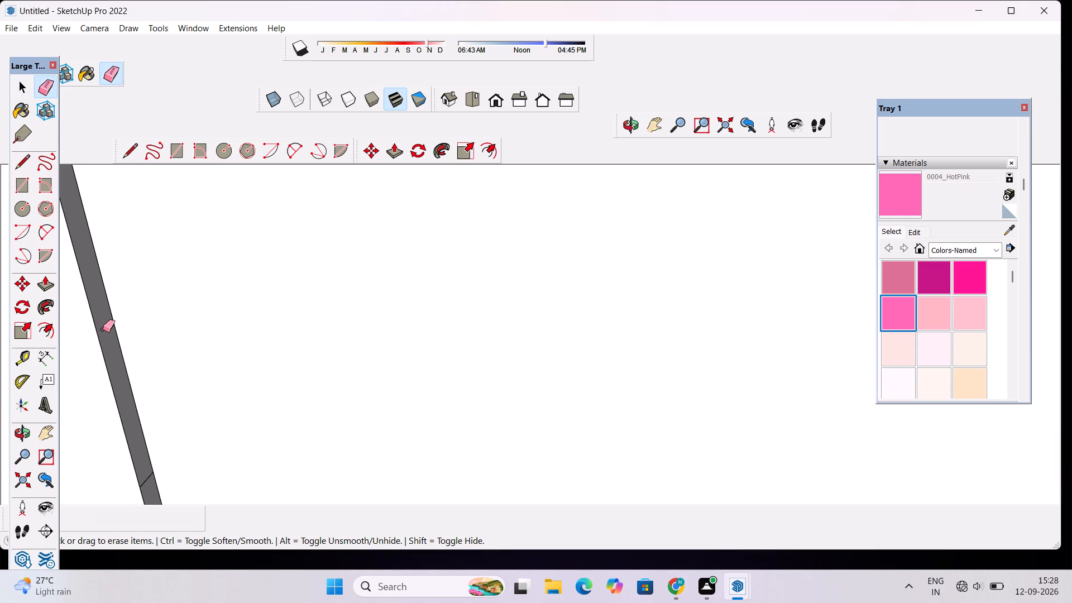
left_click(146, 478)
scroll(171, 394, "down", 5)
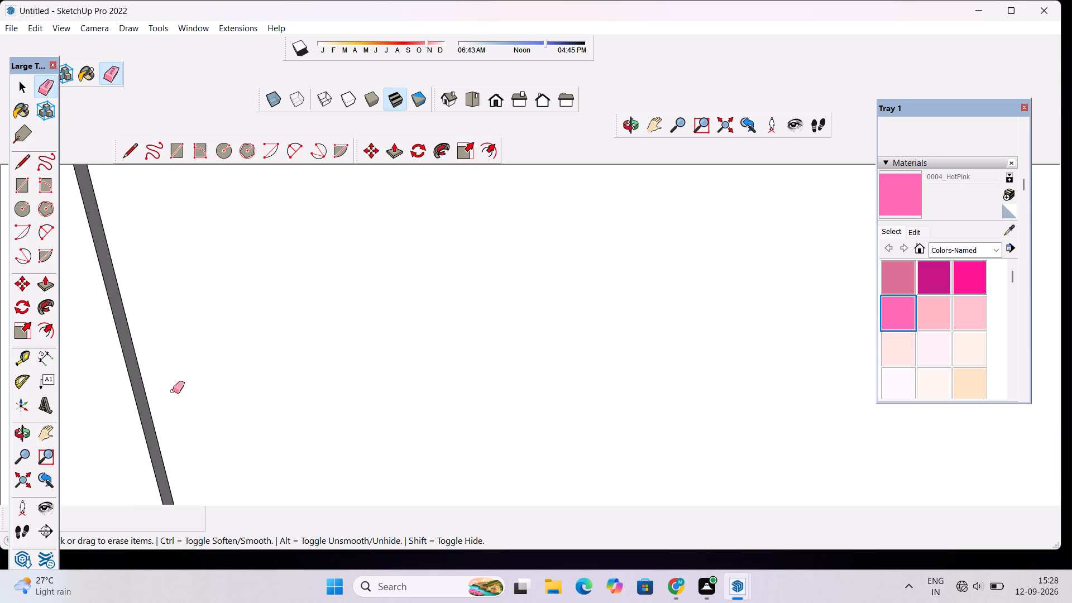
scroll(173, 390, "down", 5)
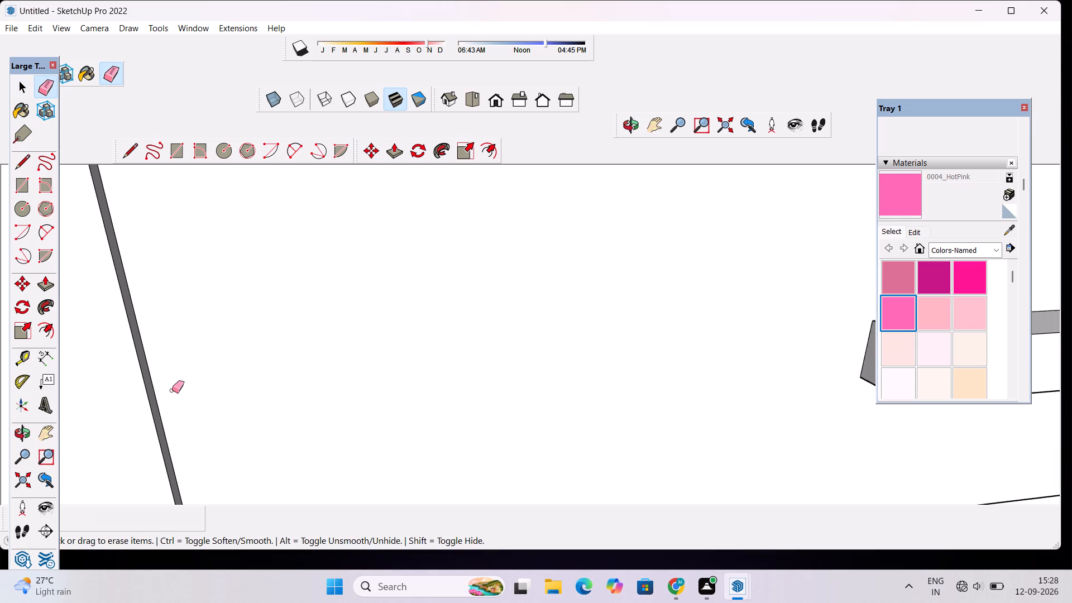
scroll(171, 387, "down", 17)
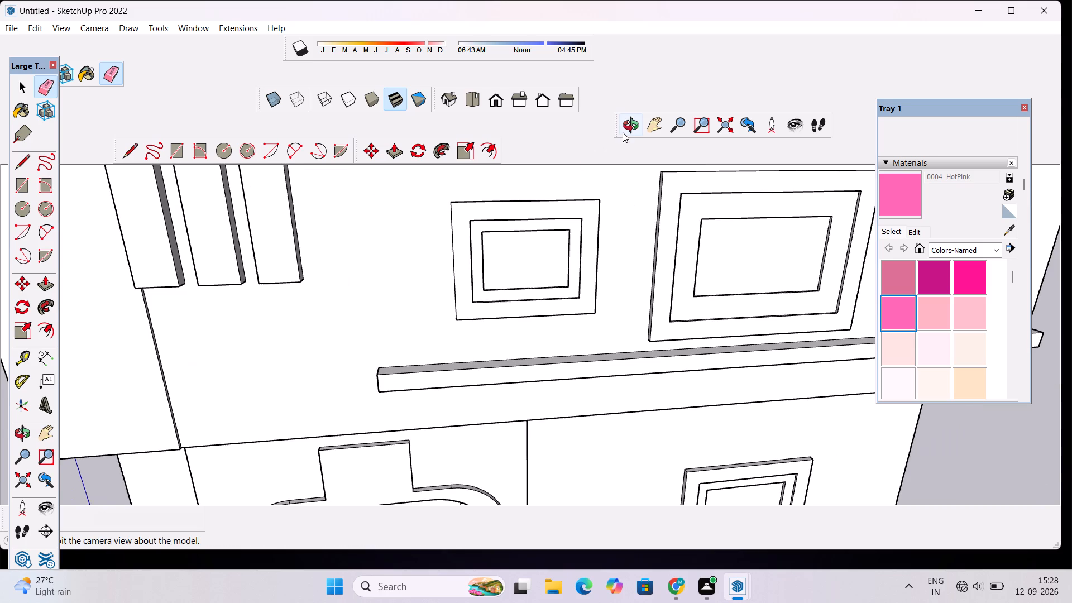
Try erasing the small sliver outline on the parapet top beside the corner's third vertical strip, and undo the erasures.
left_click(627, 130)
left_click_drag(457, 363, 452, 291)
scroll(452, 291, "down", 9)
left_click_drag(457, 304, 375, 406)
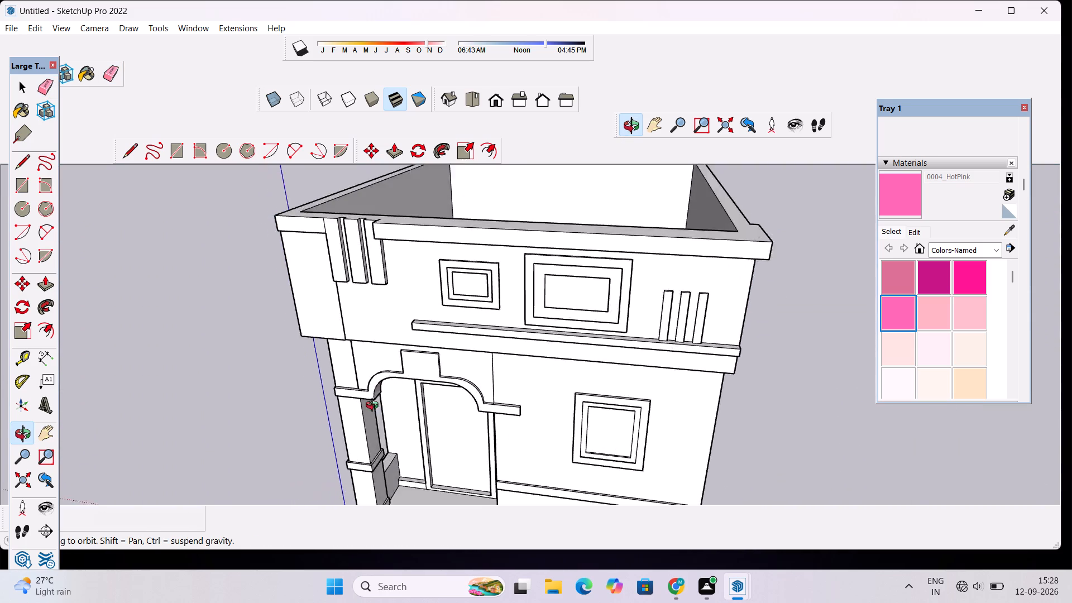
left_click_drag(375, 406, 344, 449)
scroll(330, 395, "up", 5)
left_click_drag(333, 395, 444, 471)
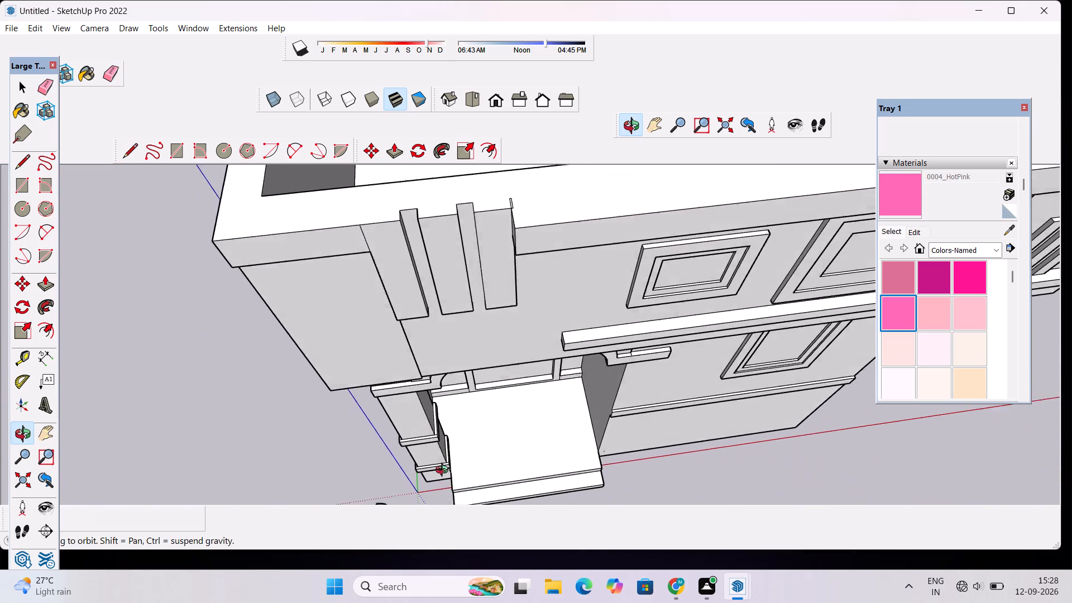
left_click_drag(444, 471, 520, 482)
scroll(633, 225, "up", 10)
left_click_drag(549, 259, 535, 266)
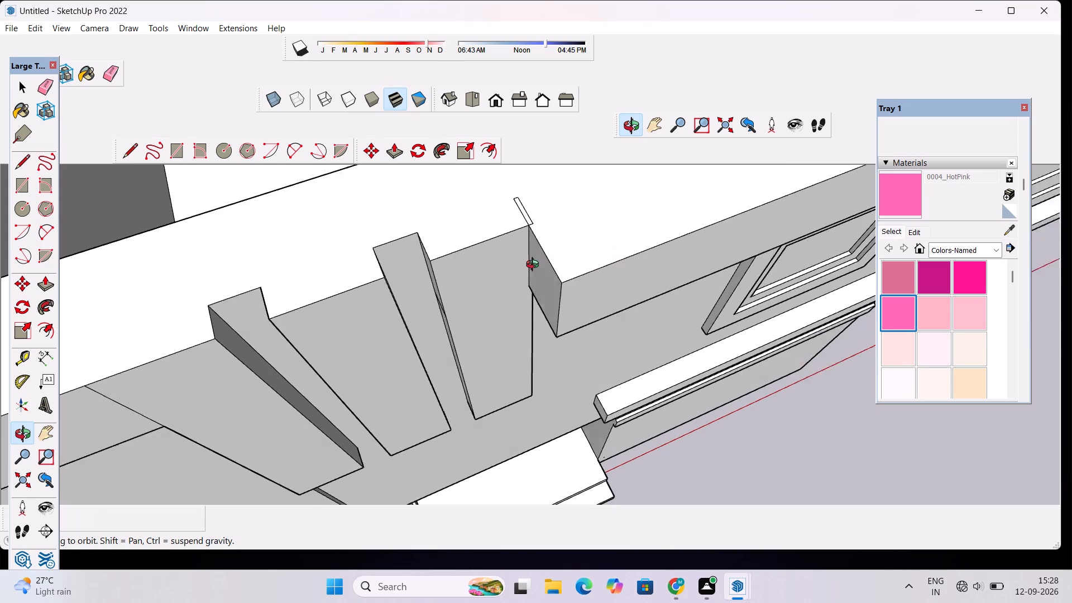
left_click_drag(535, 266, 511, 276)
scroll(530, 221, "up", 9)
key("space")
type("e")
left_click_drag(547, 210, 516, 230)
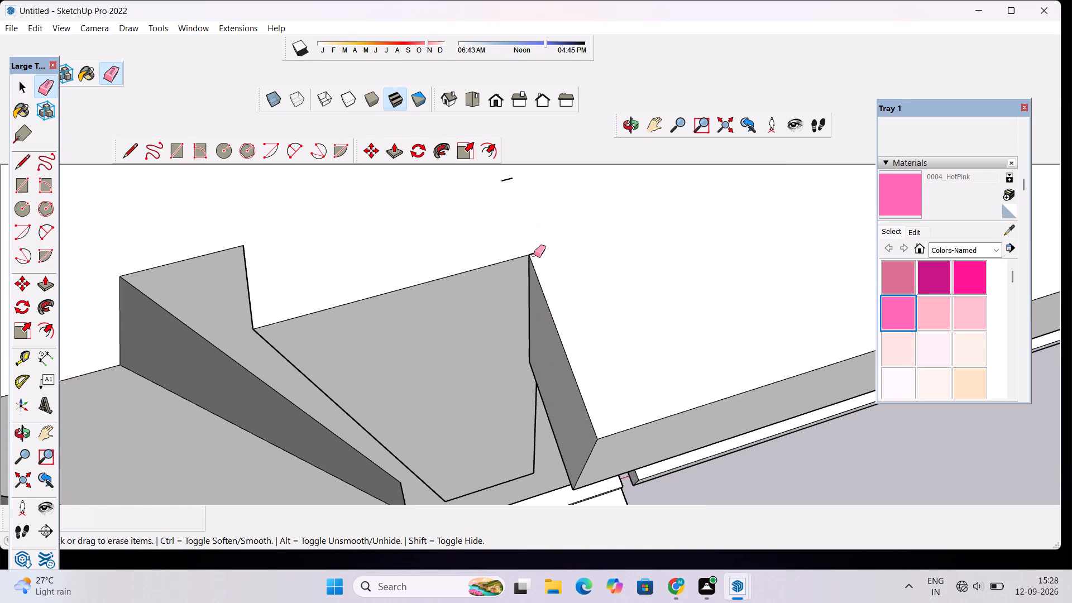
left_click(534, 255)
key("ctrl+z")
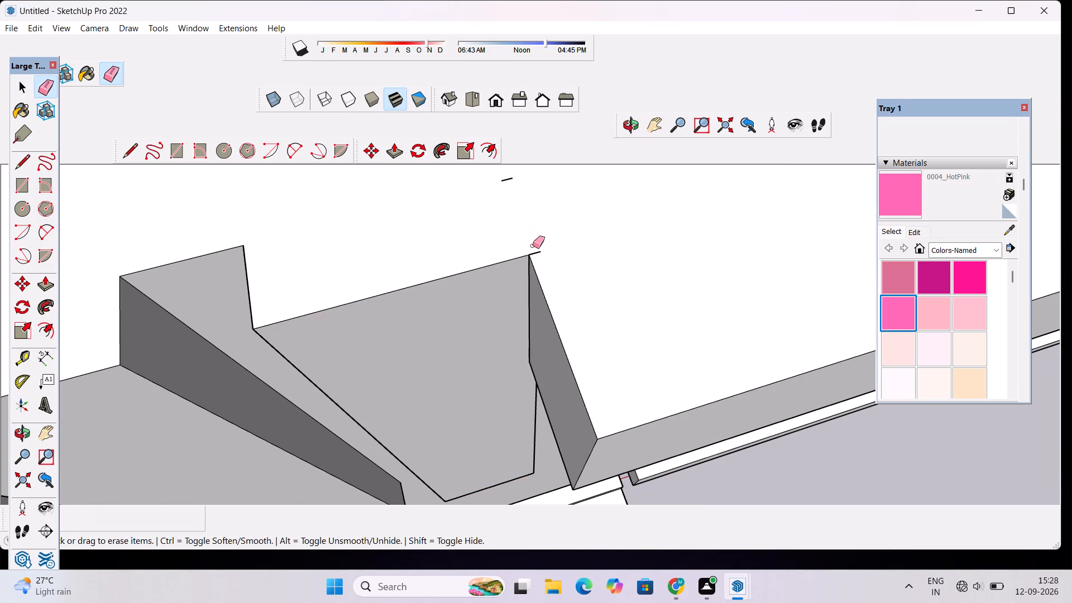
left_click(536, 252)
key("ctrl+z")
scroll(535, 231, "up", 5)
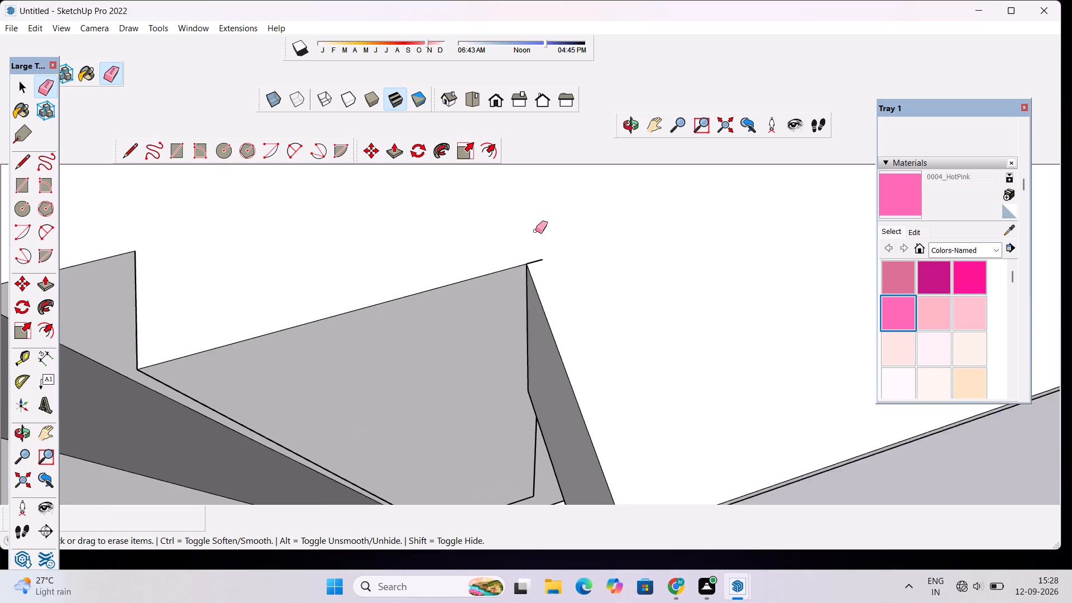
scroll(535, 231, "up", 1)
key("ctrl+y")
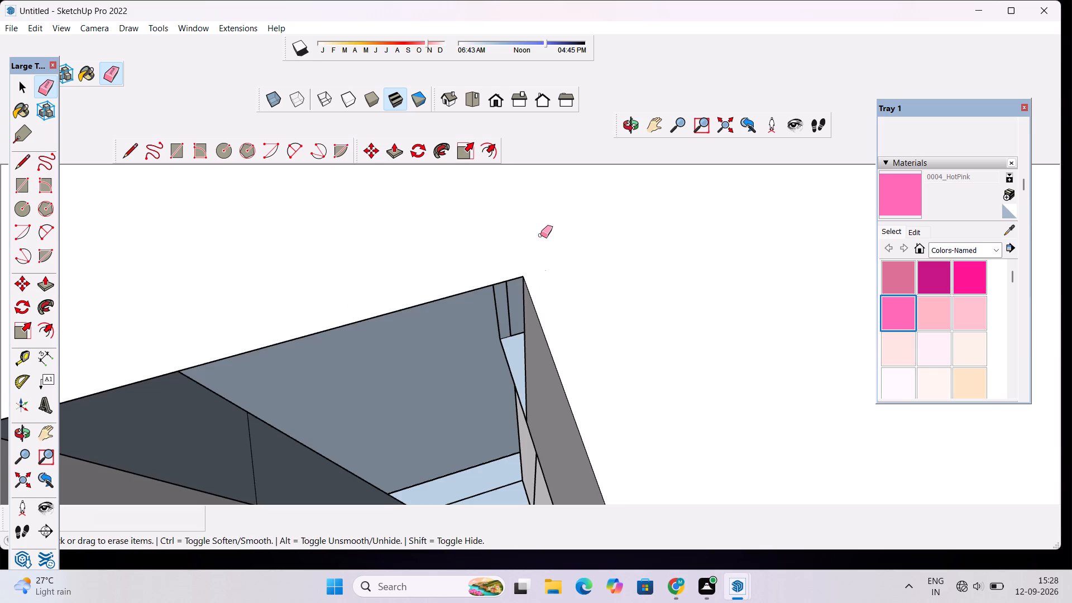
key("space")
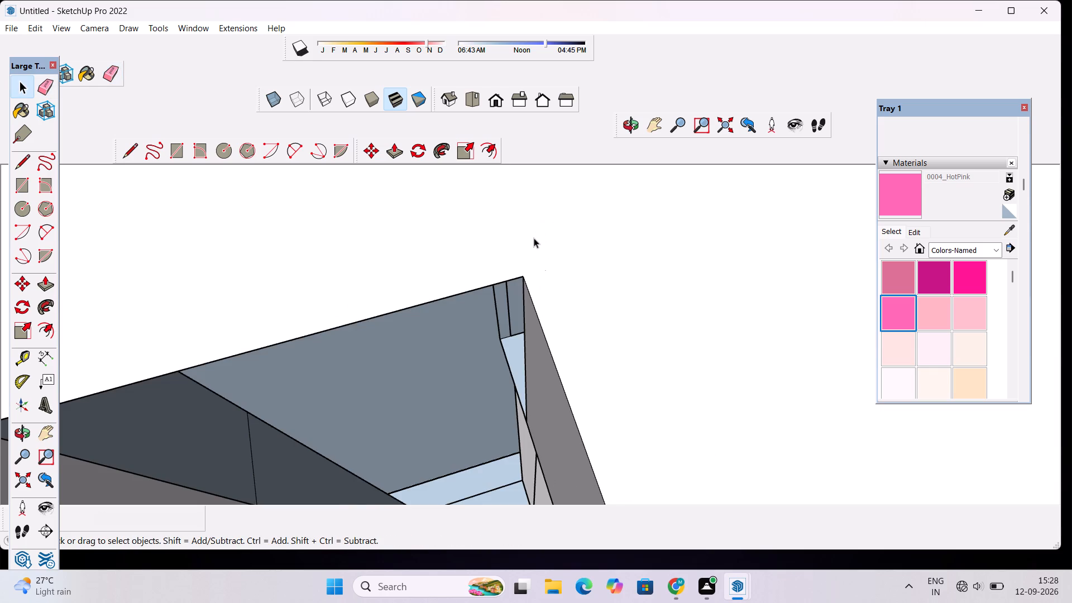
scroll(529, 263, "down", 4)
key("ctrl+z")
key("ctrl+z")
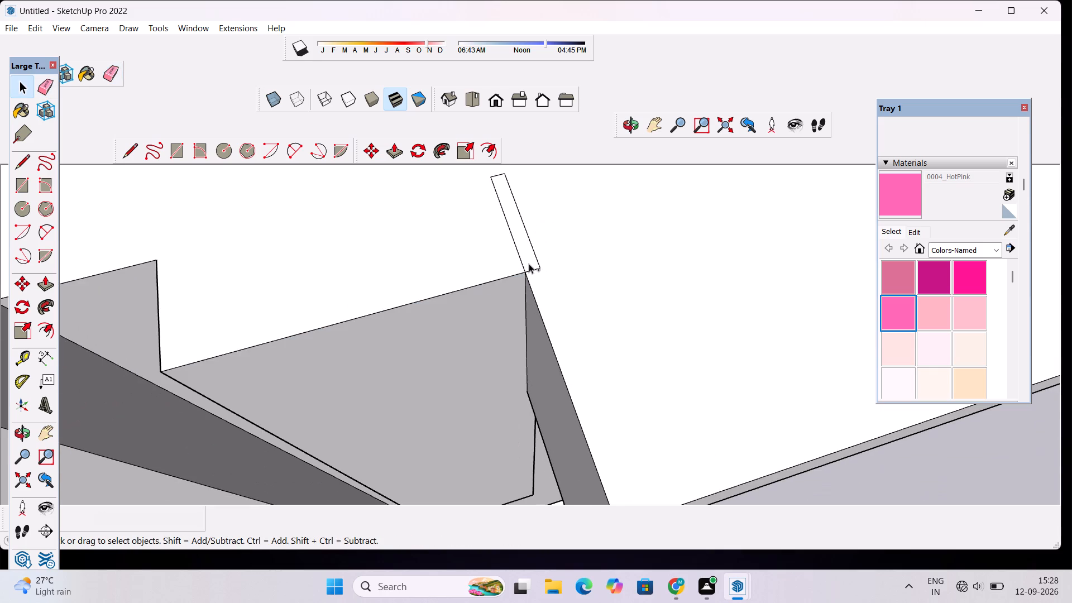
Push/Pull the parapet band's end face beside the third vertical strip by 1/2", in line with the sliver's outer edge.
left_click(634, 124)
left_click_drag(654, 222, 527, 249)
scroll(527, 241, "down", 3)
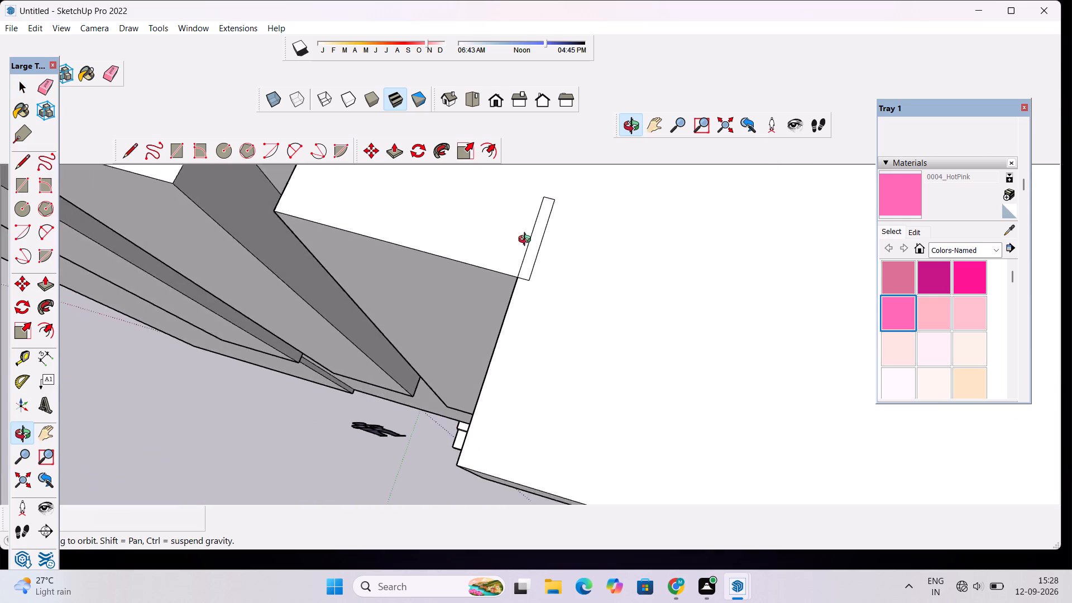
scroll(527, 241, "down", 9)
left_click_drag(480, 339, 576, 317)
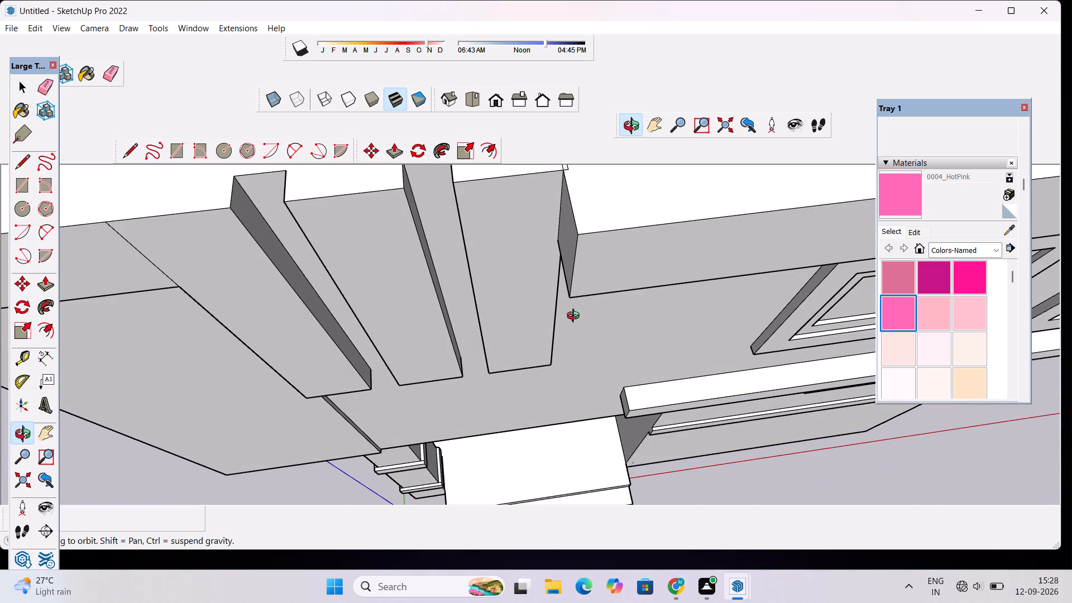
left_click_drag(572, 271, 549, 336, "shift")
scroll(547, 338, "up", 4, "shift")
left_click_drag(543, 337, 543, 351, "shift")
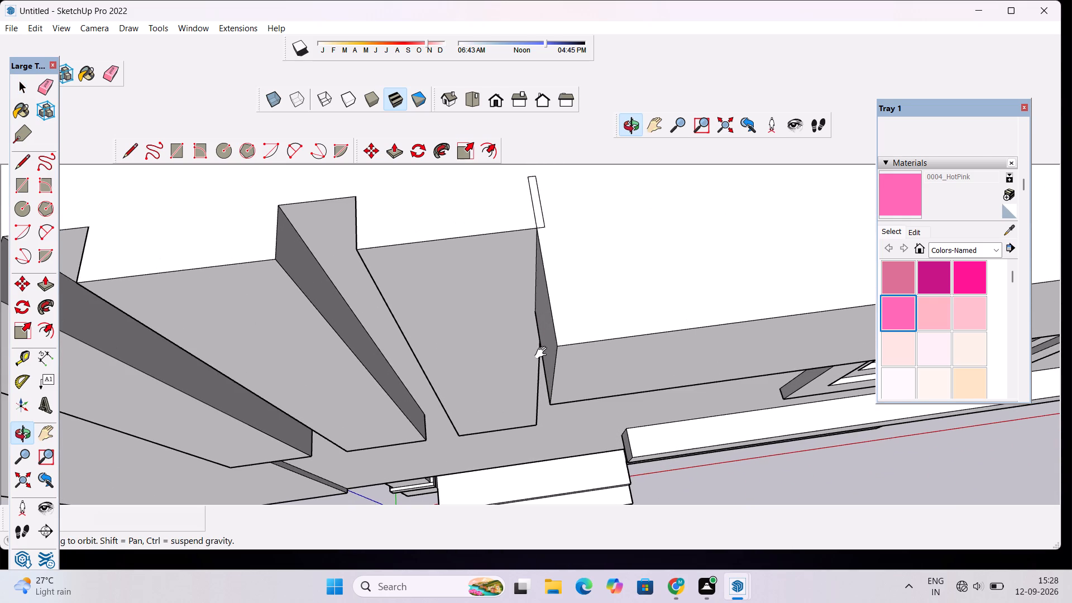
key("space")
left_click(549, 343)
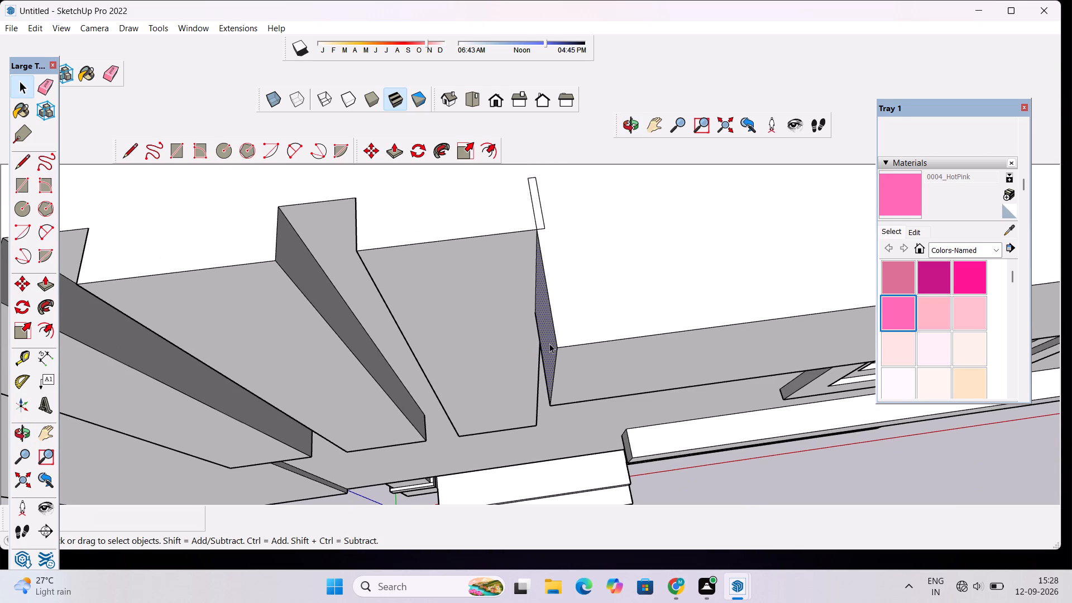
key("p")
left_click(549, 343)
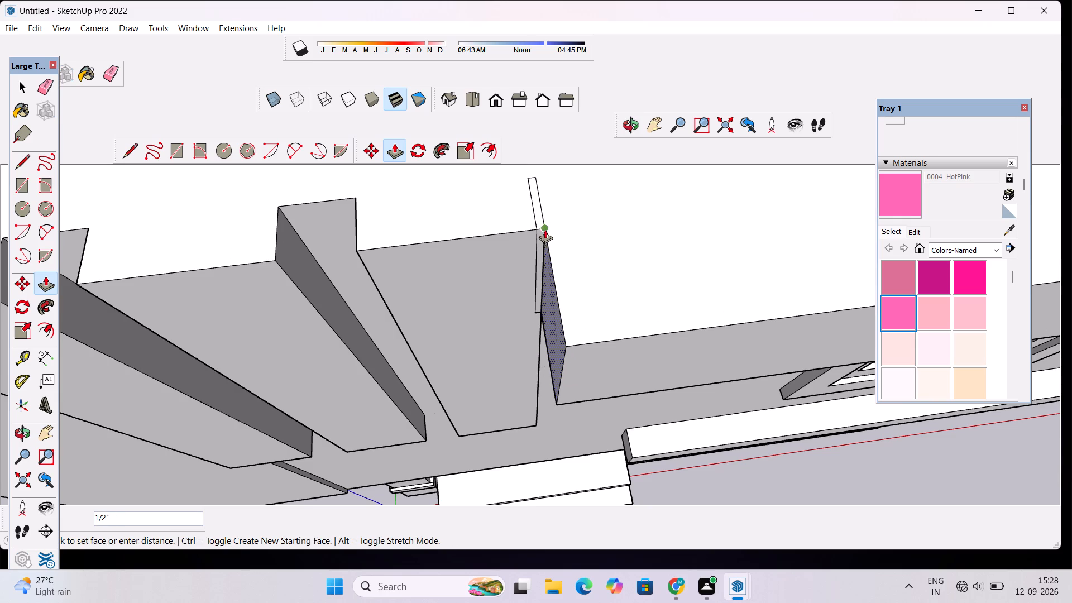
left_click(544, 229)
Erase the leftover vertical edge and short stub line between the third vertical strip and the parapet band's end face.
key("space")
key("e")
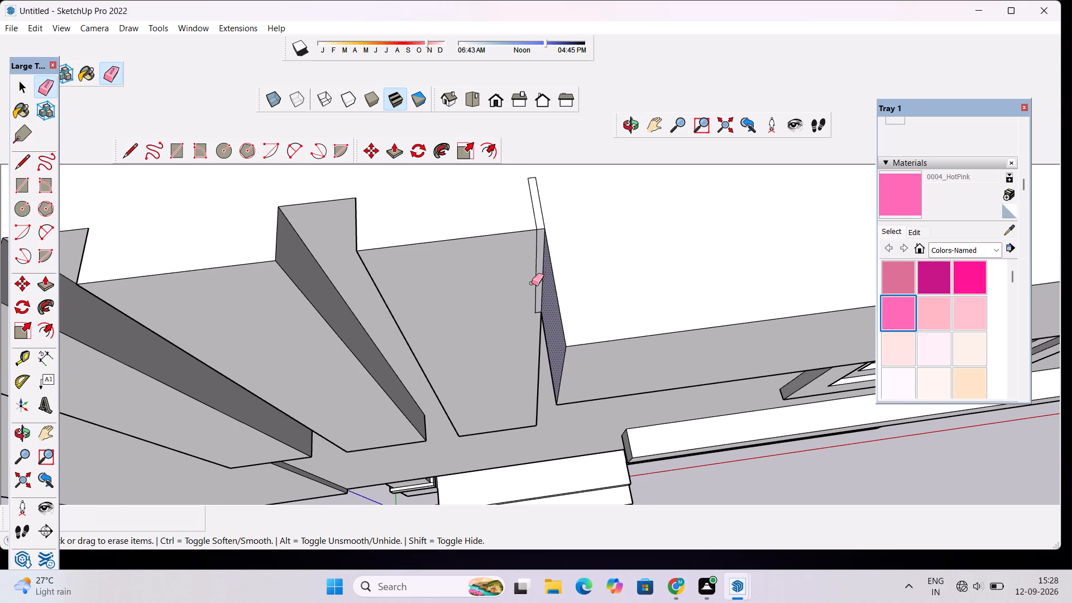
left_click(536, 283)
scroll(541, 314, "up", 6)
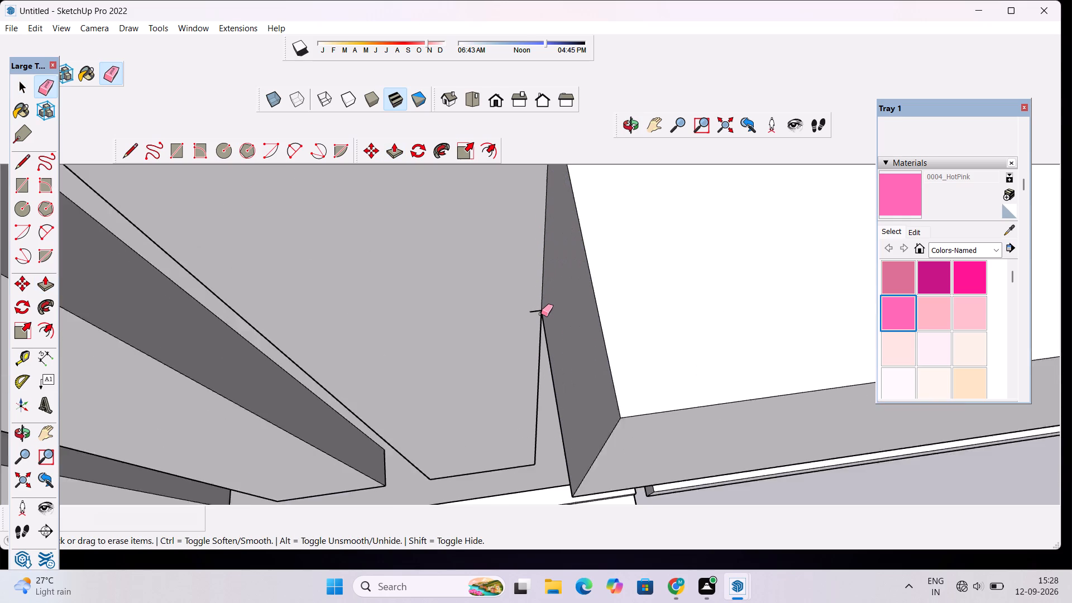
scroll(541, 314, "up", 5)
left_click(532, 309)
scroll(549, 309, "down", 15)
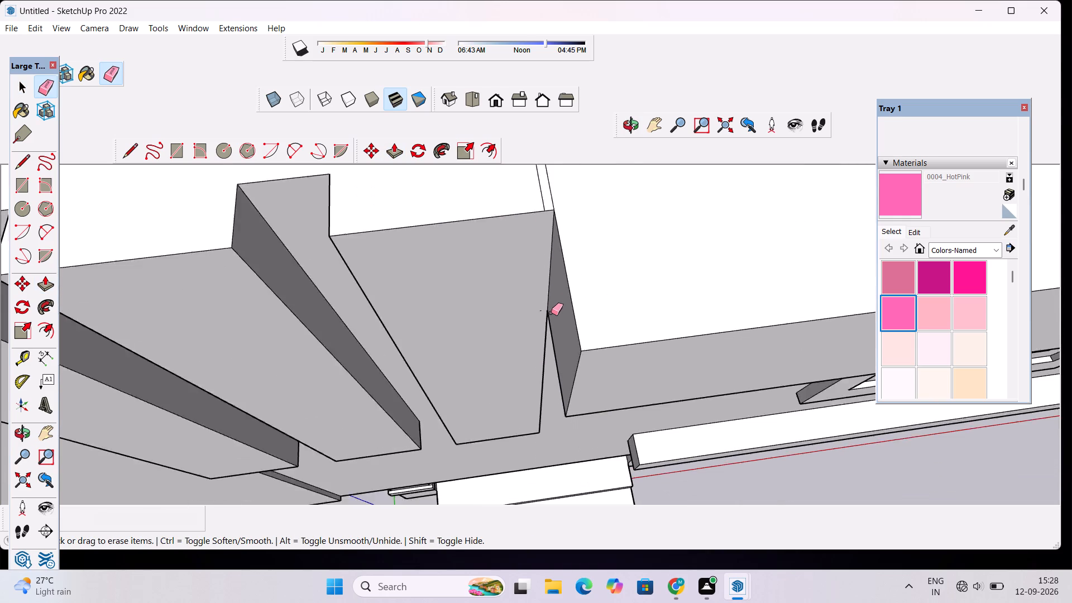
scroll(551, 313, "down", 5)
Examine the parapet top and the three vertical strips at the corner block from above and from the front.
left_click(628, 128)
left_click_drag(605, 332, 605, 273)
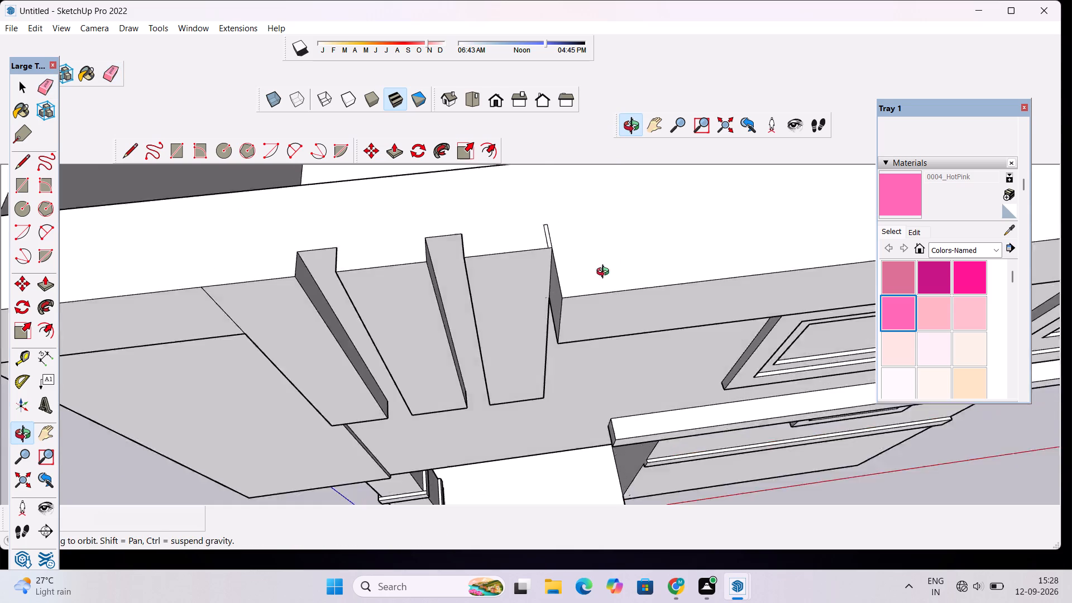
left_click_drag(605, 273, 602, 218)
scroll(595, 235, "down", 4)
left_click_drag(557, 303, 554, 276)
left_click_drag(325, 277, 432, 265)
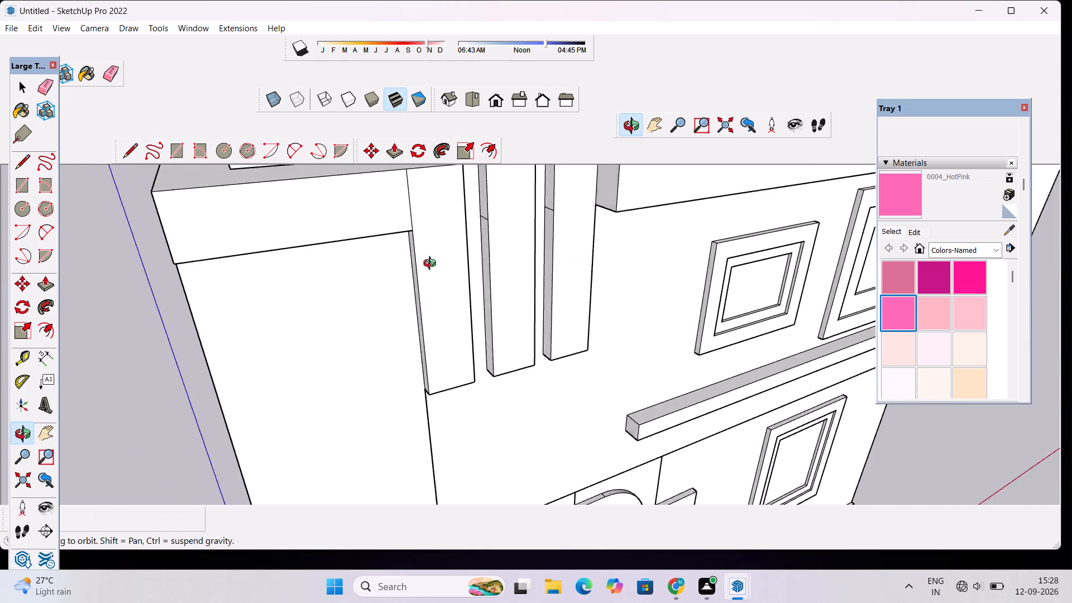
left_click_drag(432, 265, 437, 338)
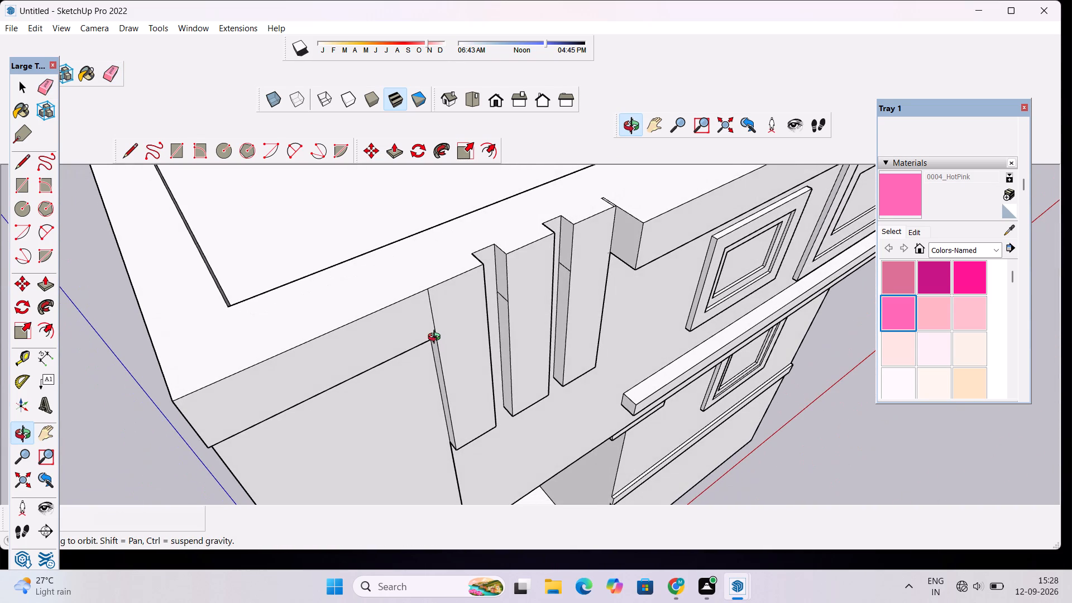
scroll(437, 338, "down", 1)
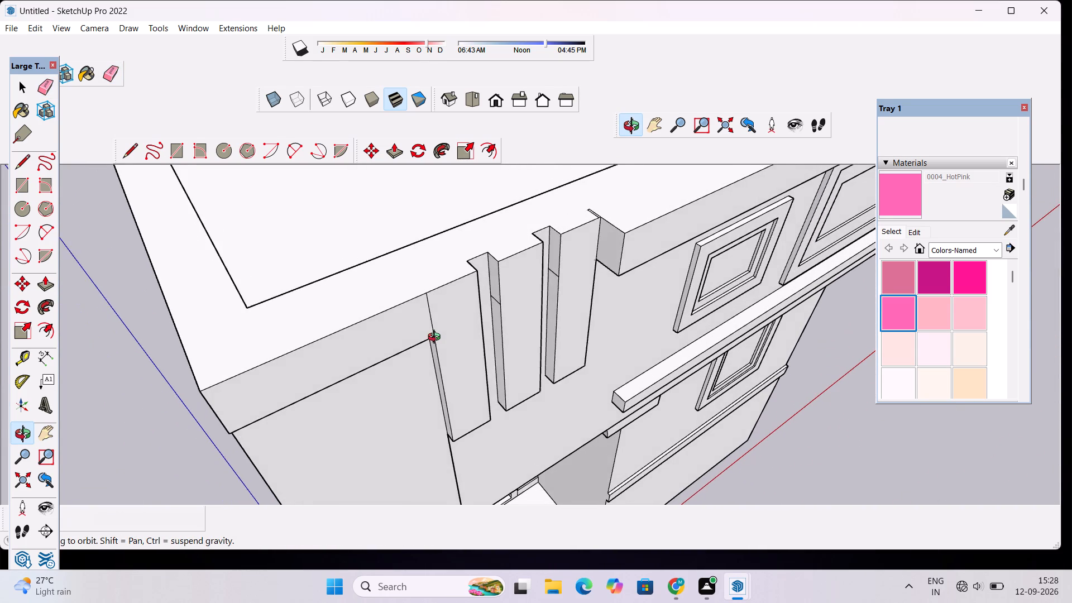
scroll(437, 338, "down", 1)
left_click_drag(540, 359, 474, 360)
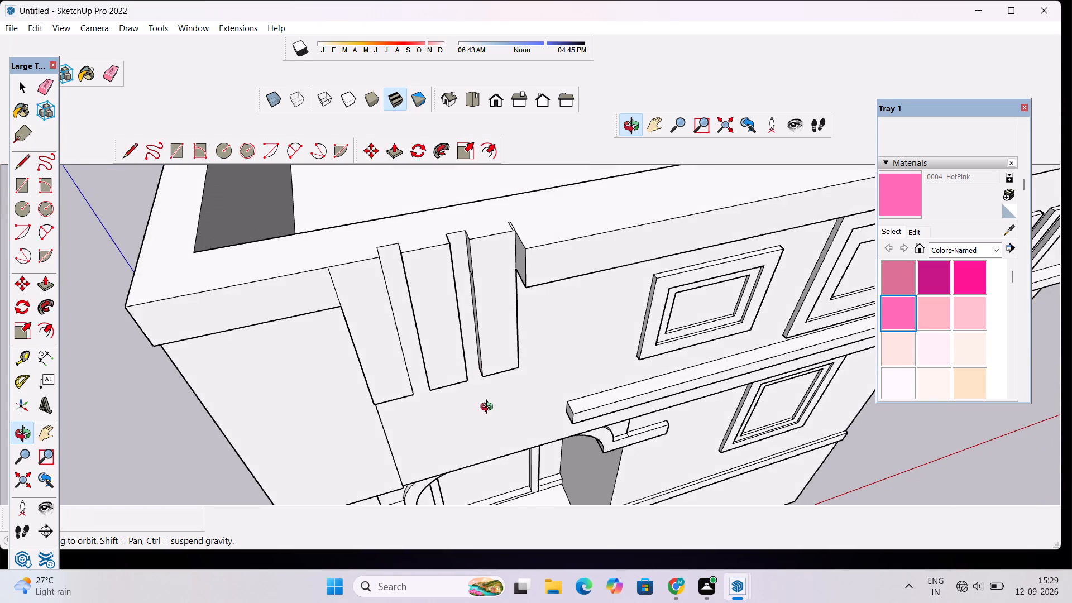
left_click_drag(489, 412, 489, 368)
scroll(489, 367, "down", 2)
left_click_drag(490, 367, 473, 457, "shift")
scroll(472, 447, "down", 4)
left_click_drag(475, 446, 460, 315)
scroll(474, 363, "up", 4)
left_click(496, 368)
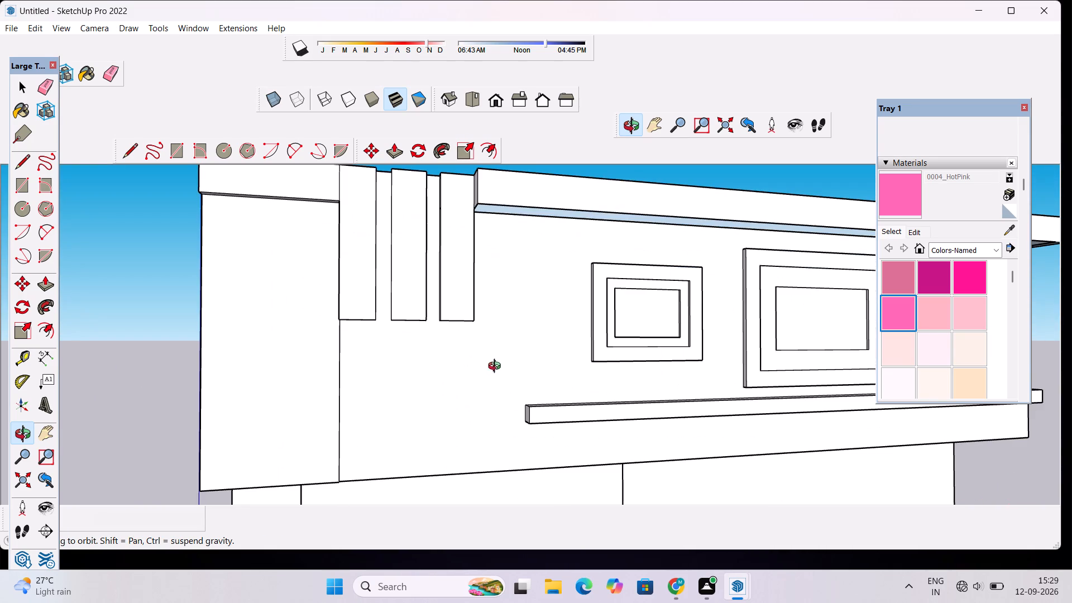
Examine the upper facade's parapet underside, framed panels, vertical strips and ledge from the side and below.
left_click_drag(513, 354, 237, 318)
scroll(275, 317, "down", 3)
scroll(469, 293, "down", 4)
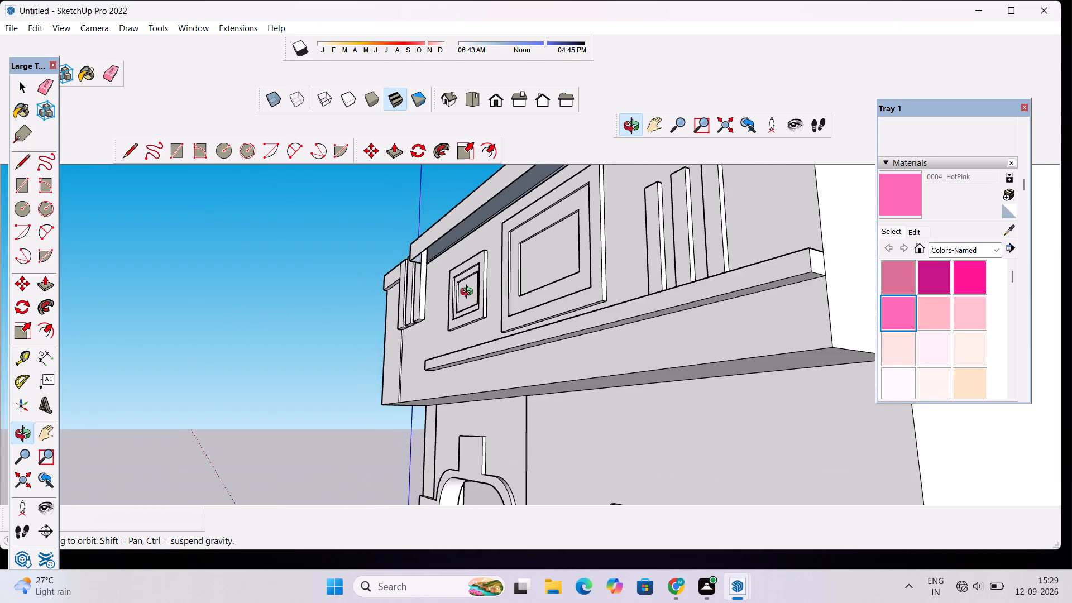
left_click_drag(497, 301, 421, 338)
scroll(420, 338, "down", 5)
scroll(455, 286, "up", 3)
left_click_drag(466, 263, 485, 236)
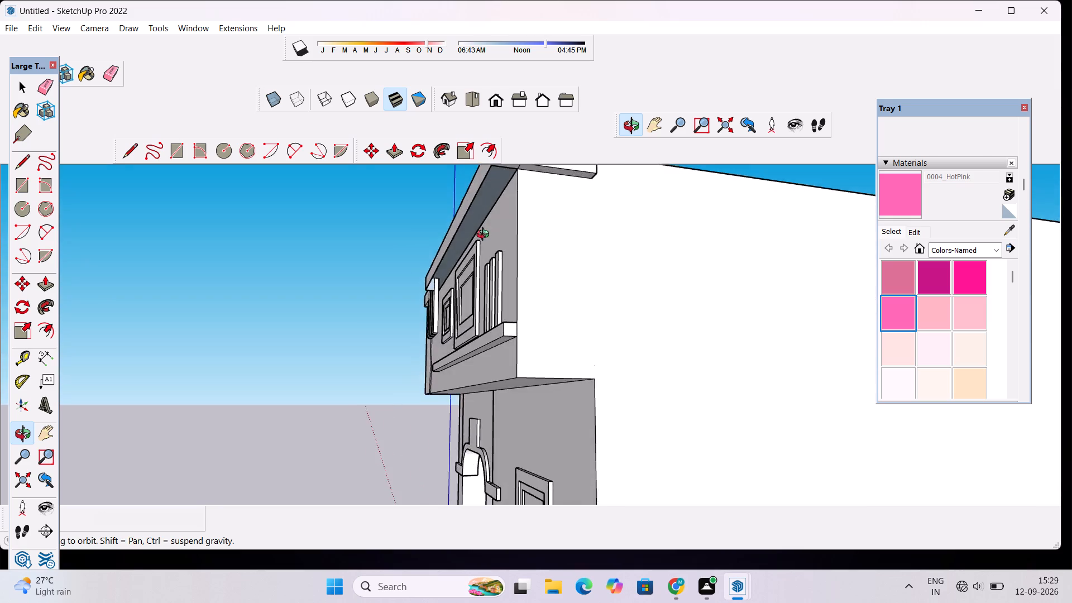
left_click_drag(485, 236, 572, 221)
left_click_drag(576, 238, 572, 243, "shift")
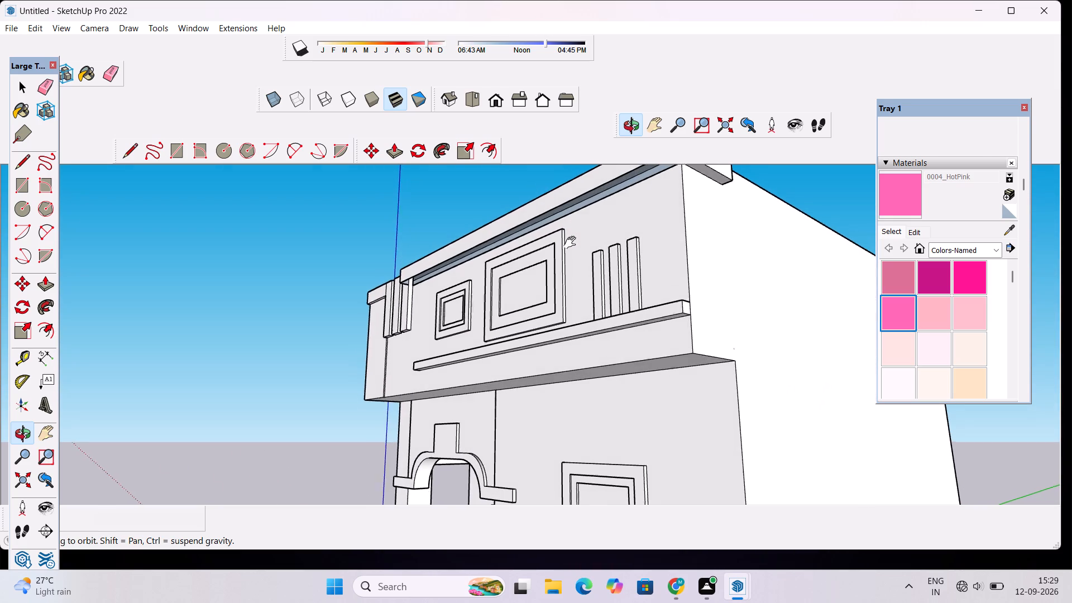
left_click_drag(572, 243, 527, 298, "shift")
scroll(493, 310, "up", 8, "shift")
scroll(482, 313, "down", 4, "shift")
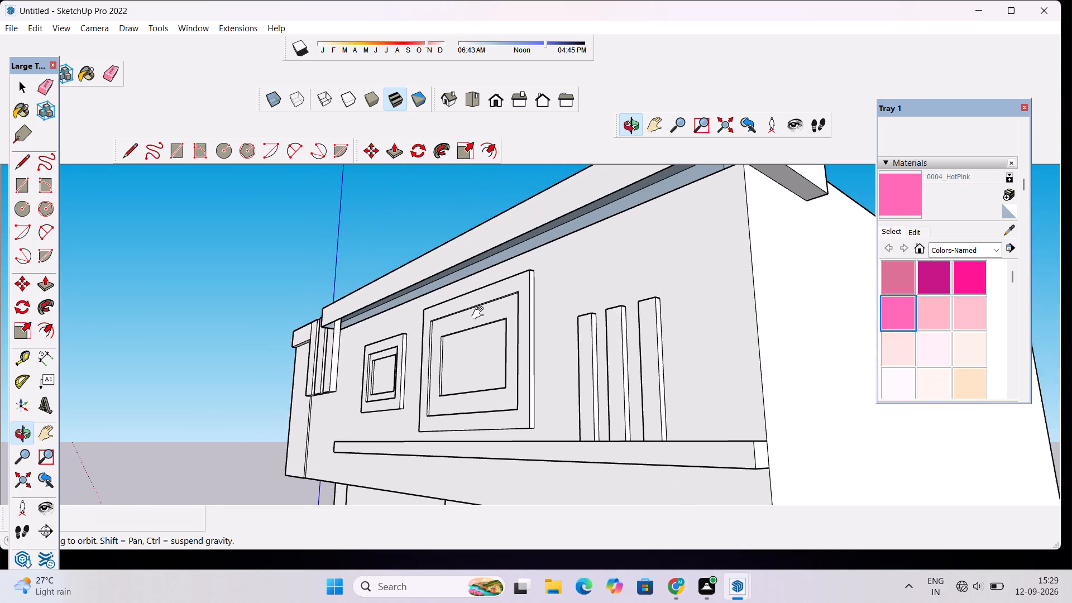
left_click_drag(485, 308, 395, 310, "shift")
Draw a 22' 9 3/4" by 1' rectangle across the parapet band's underside, from the far wall corner to the corner beside the third strip.
left_click_drag(442, 277, 559, 217)
scroll(361, 268, "down", 7)
left_click_drag(393, 245, 388, 258, "shift")
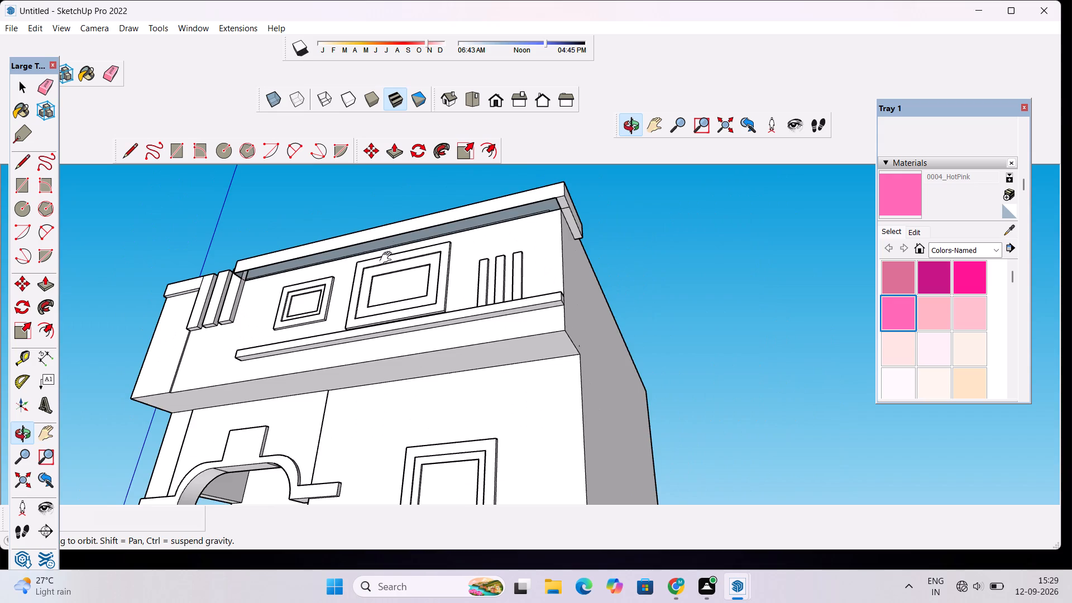
left_click_drag(388, 258, 355, 299, "shift")
scroll(411, 290, "up", 6, "shift")
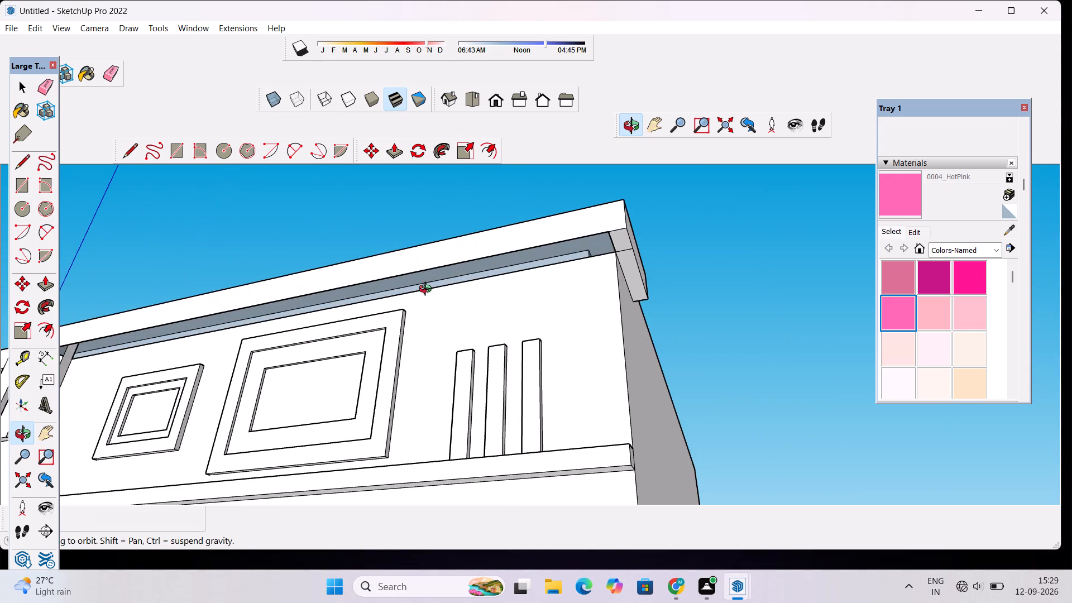
key("r")
left_click(615, 252)
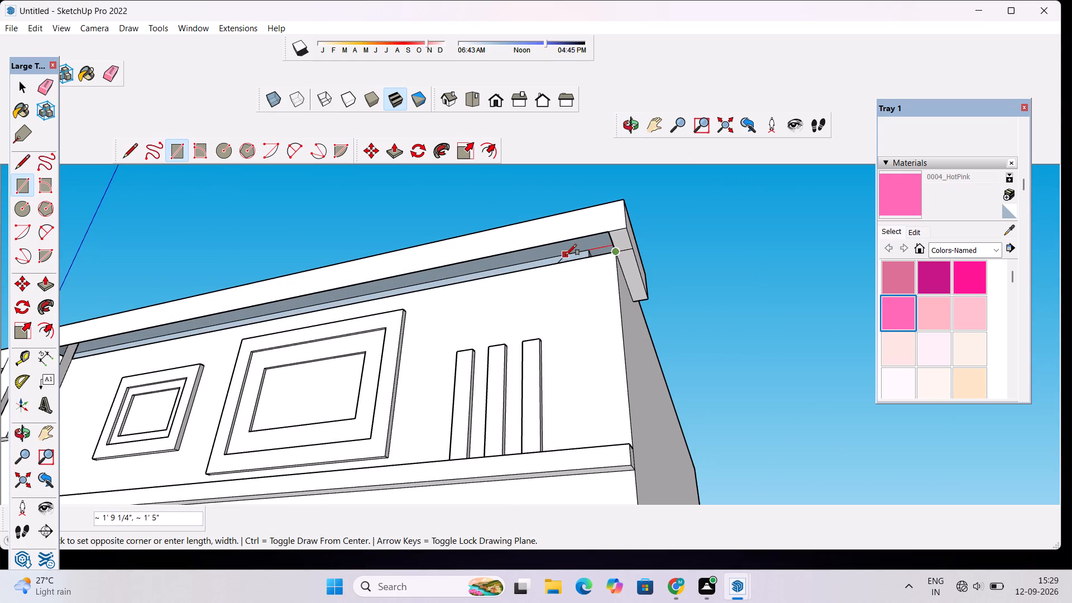
scroll(566, 255, "down", 8)
scroll(302, 307, "up", 5)
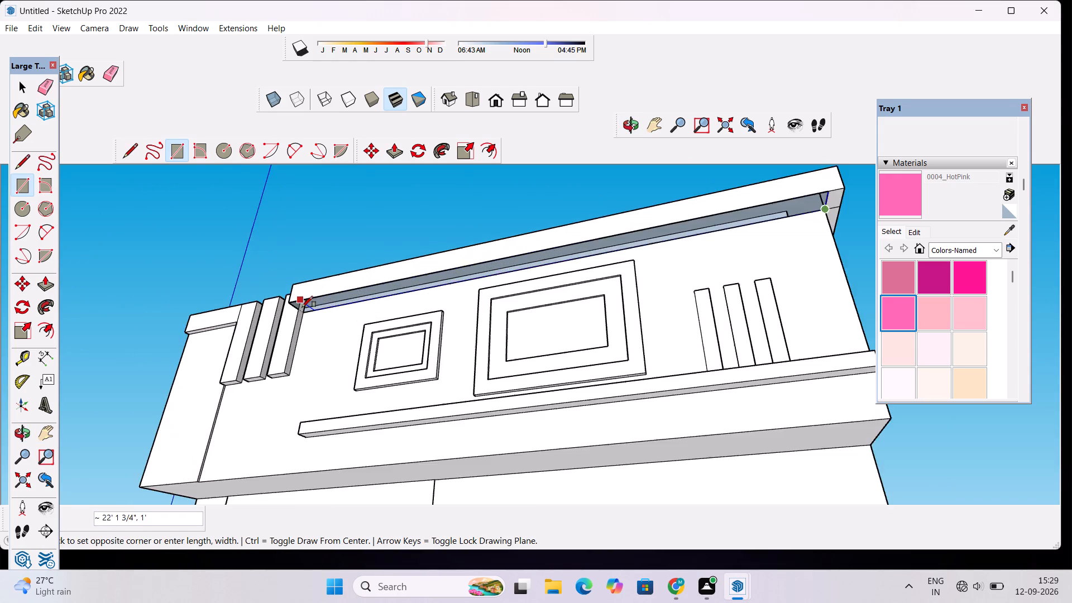
scroll(302, 307, "up", 9)
left_click(269, 295)
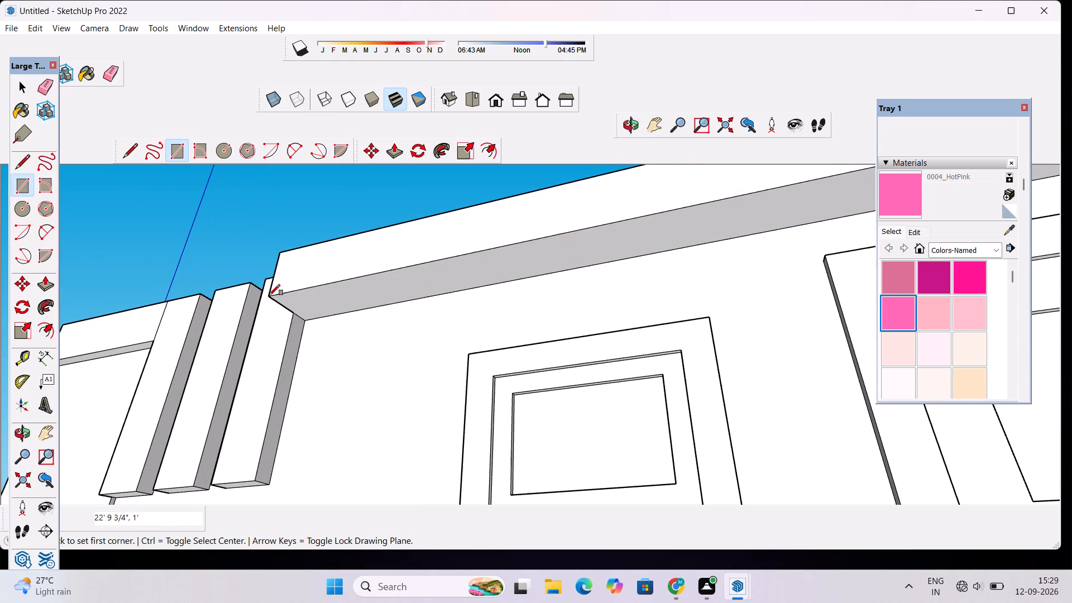
scroll(268, 295, "down", 13)
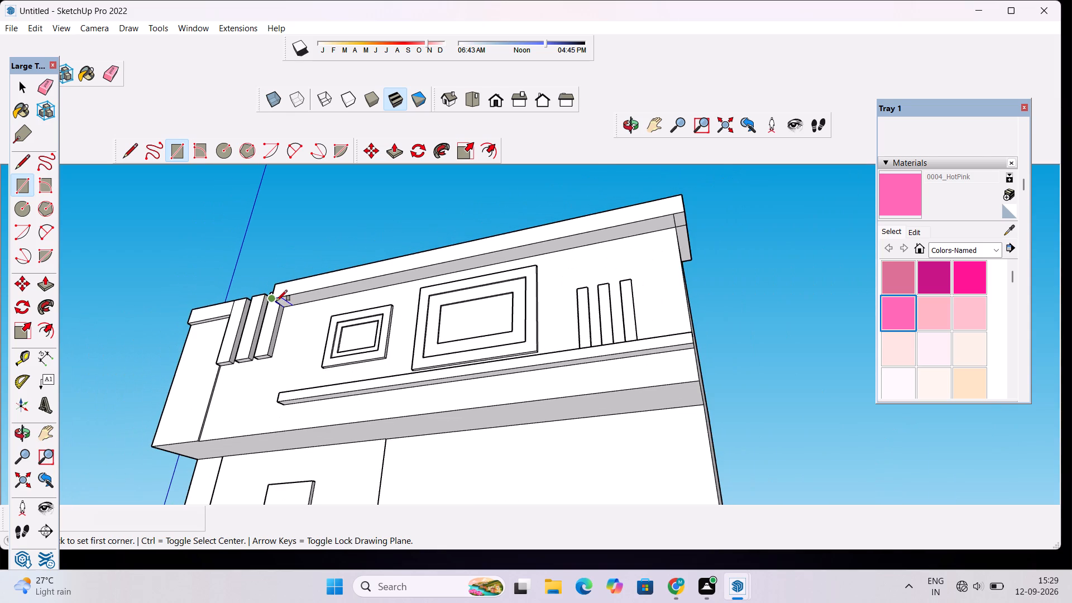
key("space")
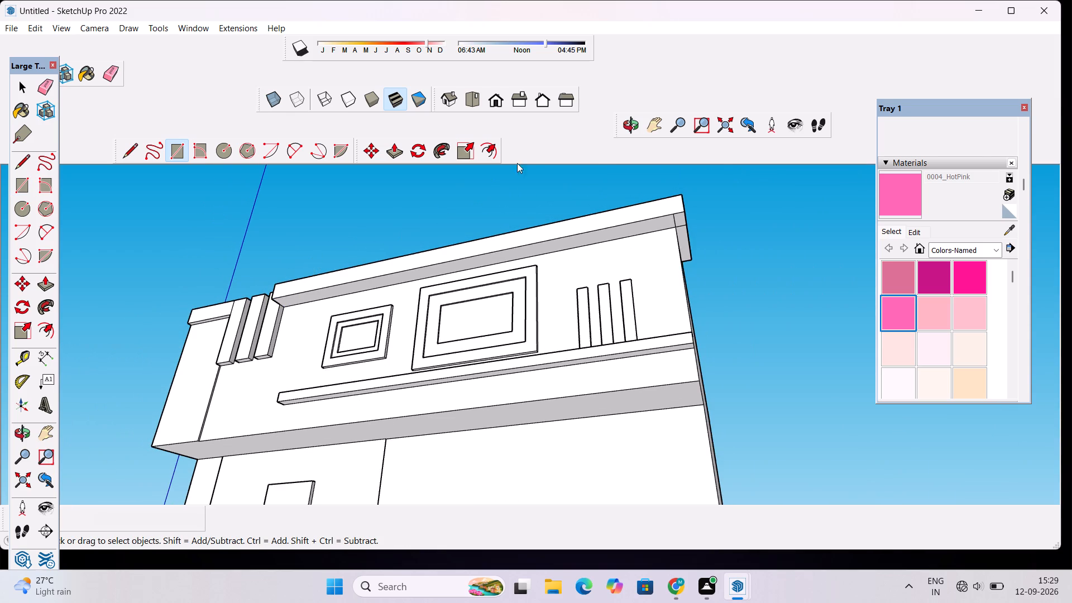
Push/Pull the long ledge's end face out by 1' 7 11/16", in line with the parapet band's end near the corner strips.
left_click(625, 128)
left_click_drag(315, 286, 393, 377)
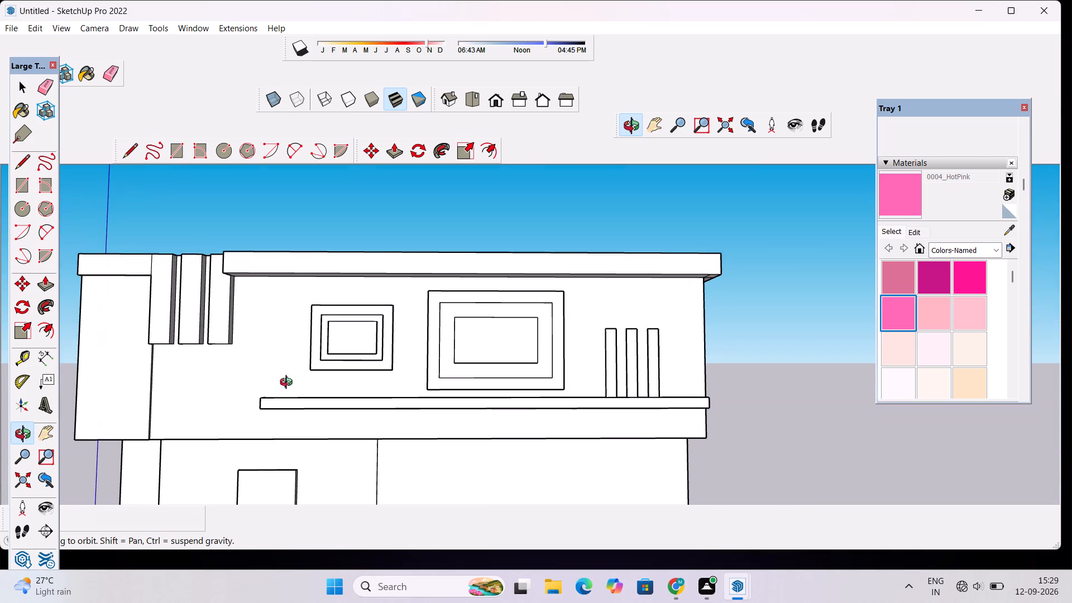
scroll(256, 382, "up", 3)
left_click_drag(212, 381, 350, 394, "shift")
scroll(356, 394, "up", 5, "shift")
left_click_drag(342, 391, 436, 414)
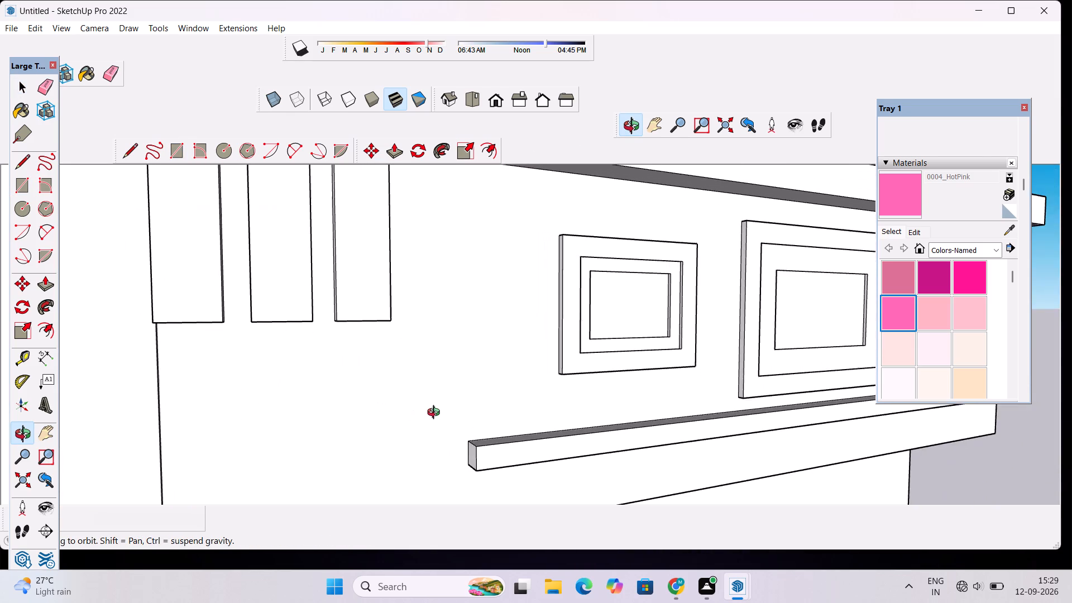
left_click_drag(436, 414, 472, 434)
left_click_drag(477, 434, 485, 435)
key("p")
left_click(500, 461)
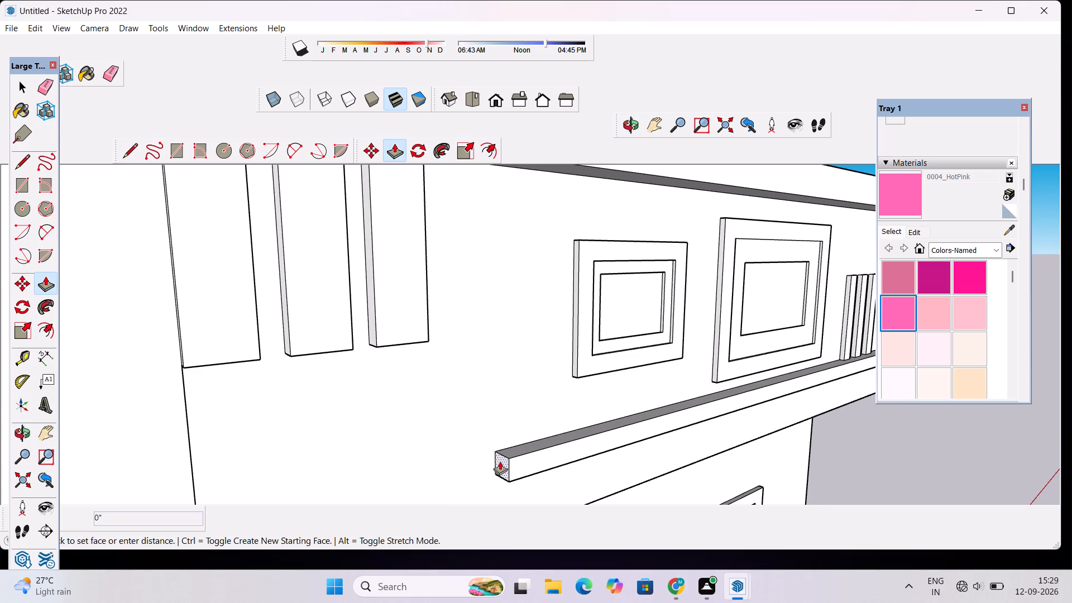
scroll(467, 458, "down", 6)
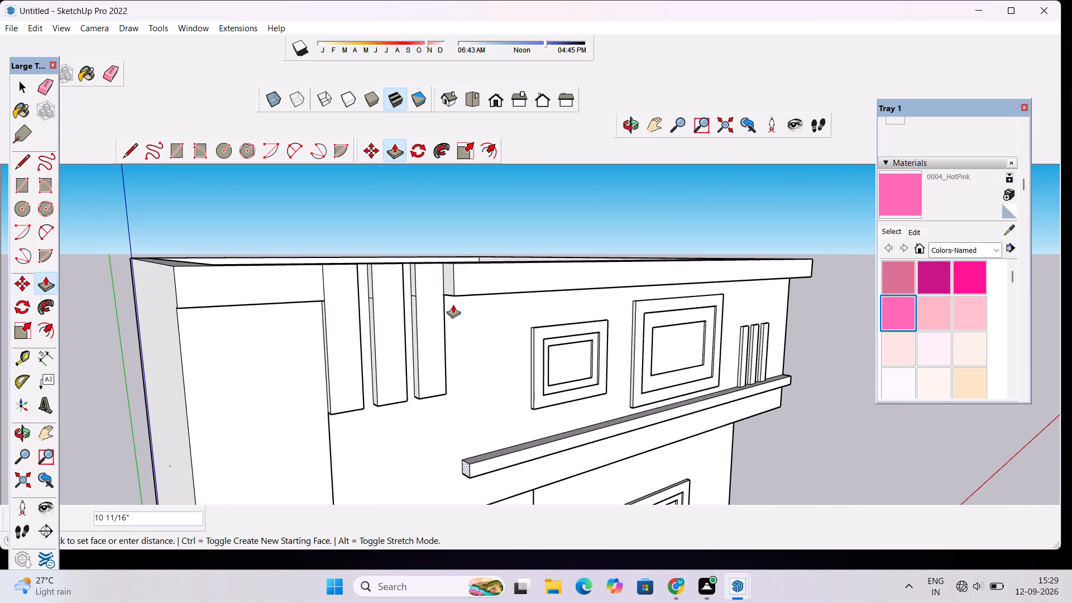
left_click(453, 298)
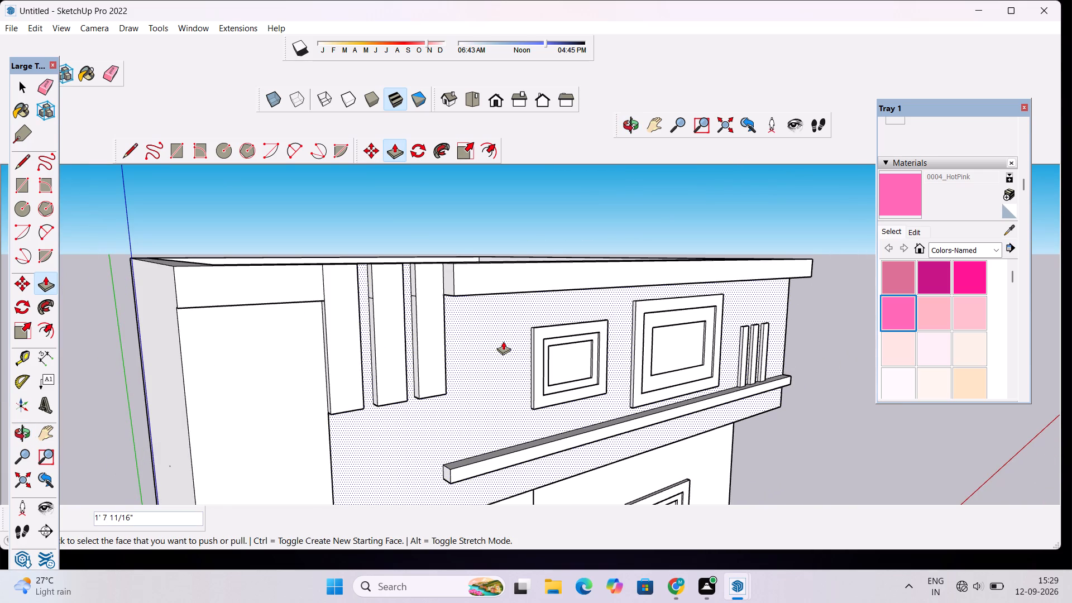
key("space")
Draw a vertical line from the lower back corner of the ledge's extended end down to the upper wall's bottom edge.
left_click(629, 124)
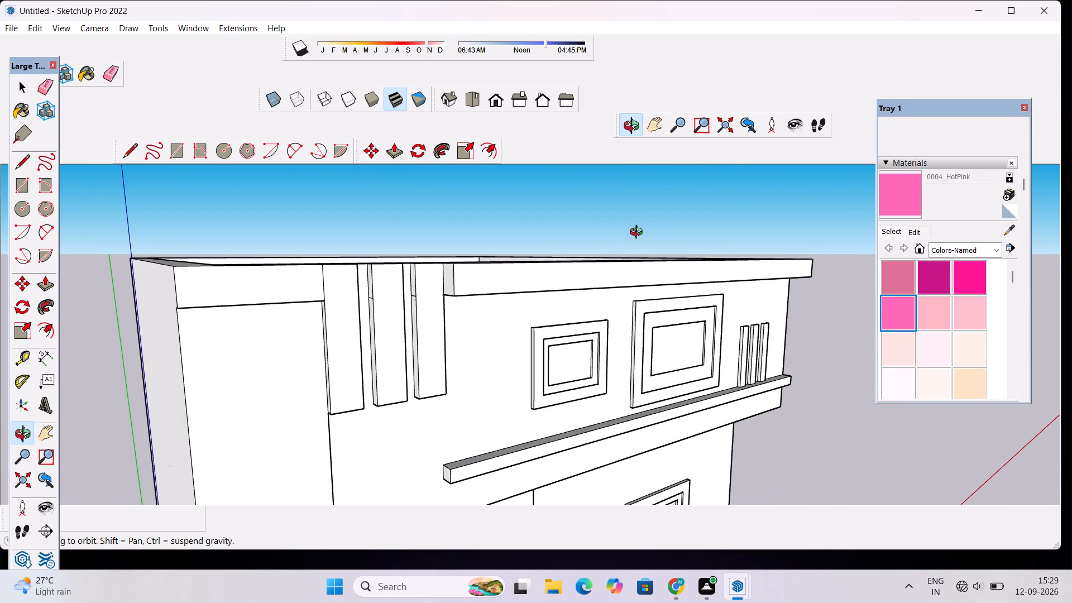
left_click_drag(640, 252, 528, 290)
scroll(529, 262, "down", 9)
left_click_drag(513, 351, 507, 309)
scroll(505, 305, "up", 5)
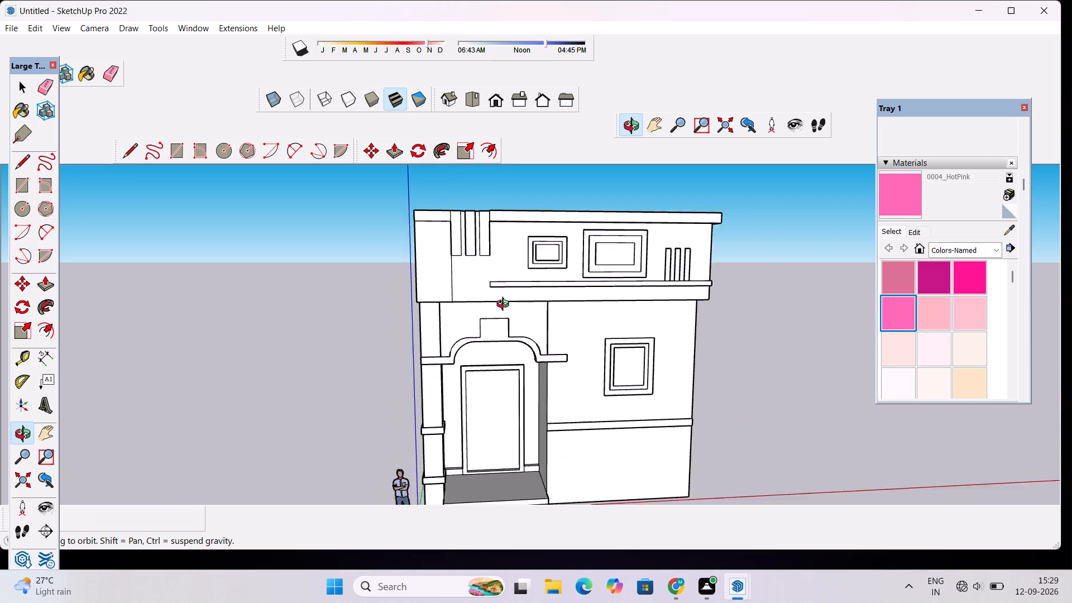
scroll(505, 305, "up", 1)
scroll(457, 290, "up", 6)
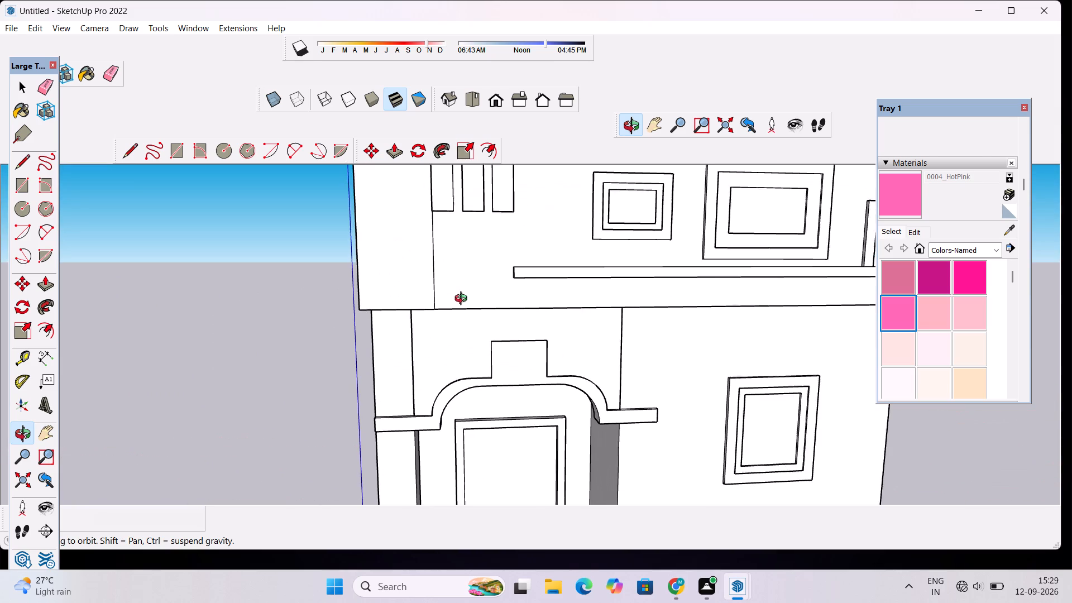
left_click_drag(476, 290, 403, 367)
scroll(452, 341, "up", 2)
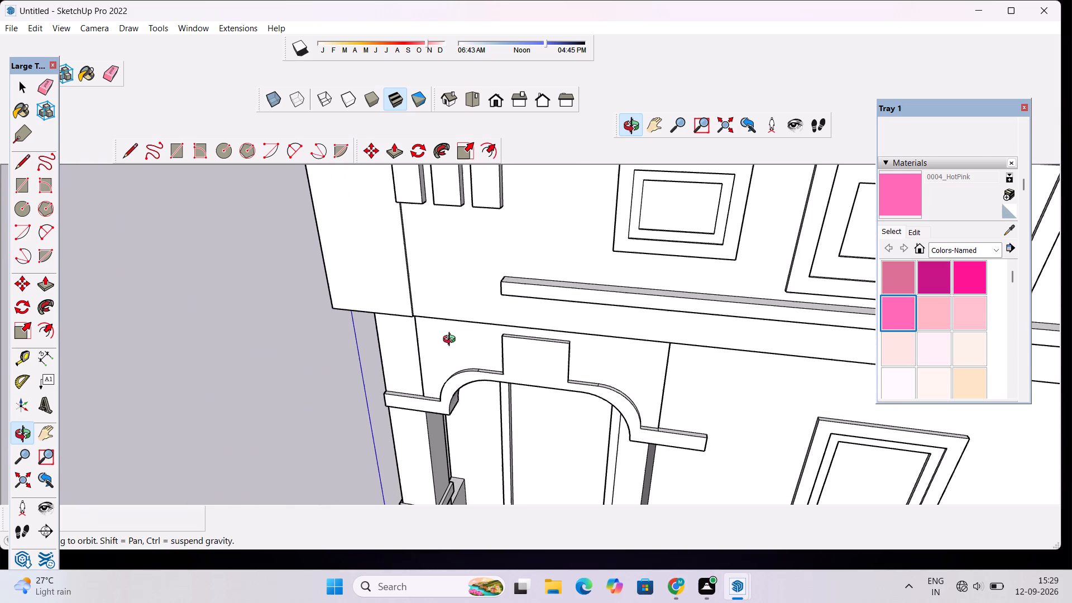
key("l")
scroll(446, 339, "up", 8)
scroll(442, 328, "down", 4)
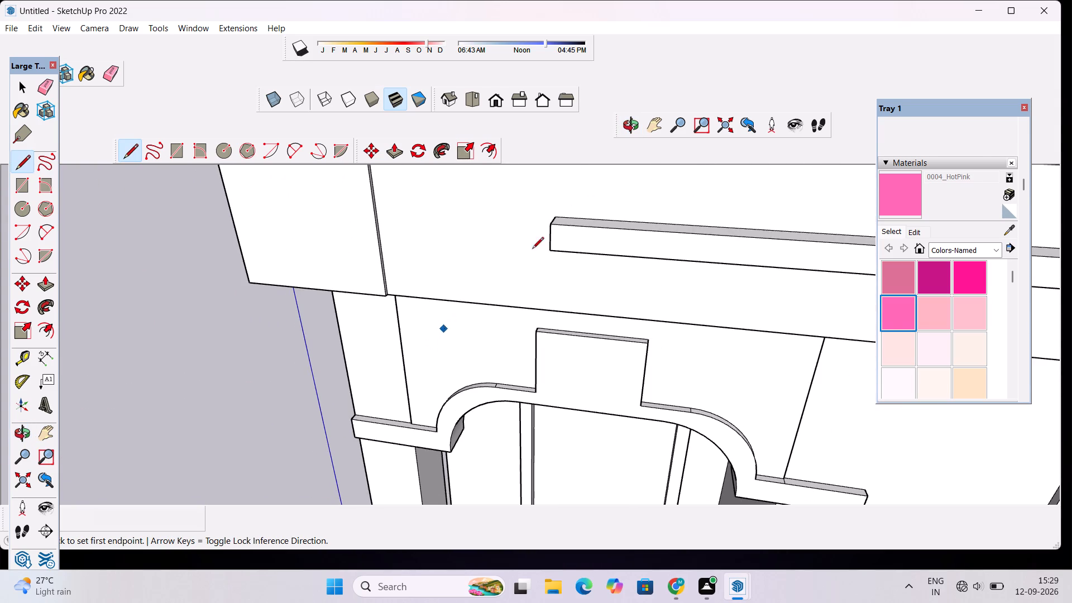
left_click(629, 124)
left_click_drag(492, 271, 581, 269)
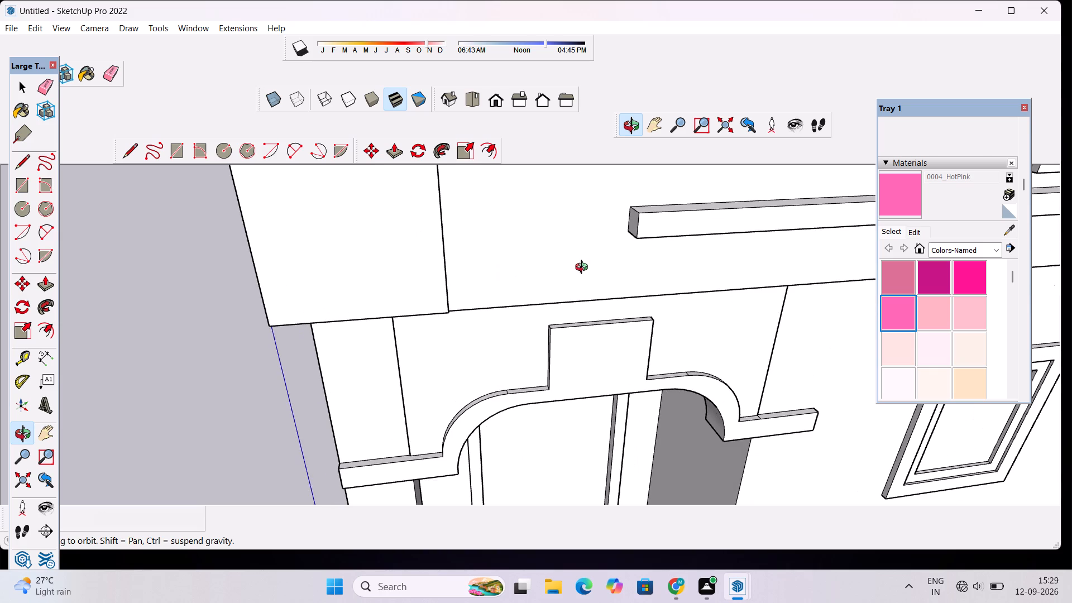
key("l")
scroll(590, 284, "up", 3)
left_click(644, 210)
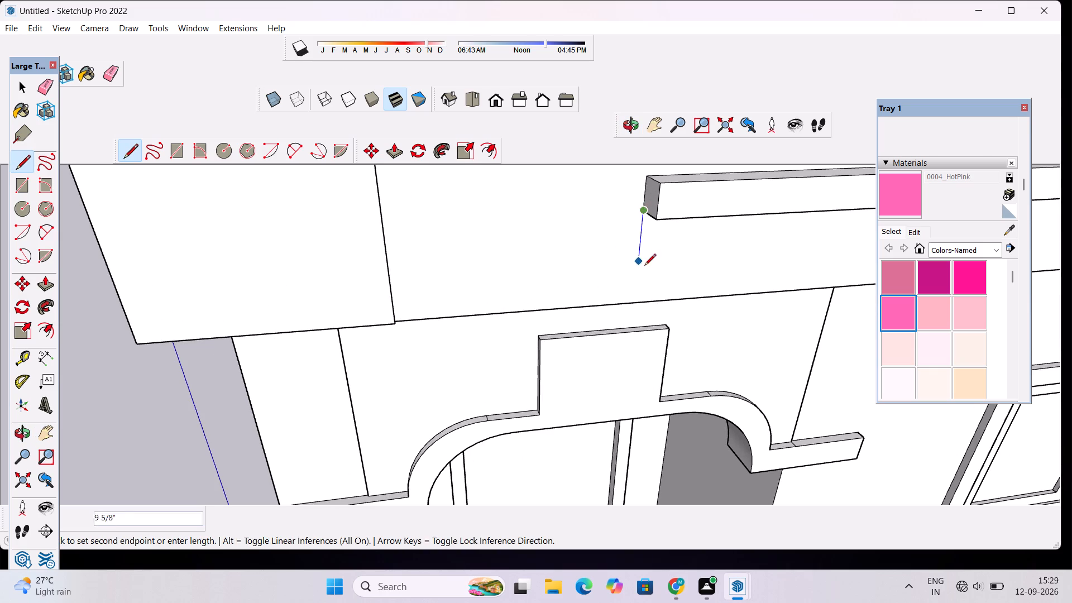
left_click(633, 304)
scroll(633, 308, "down", 8)
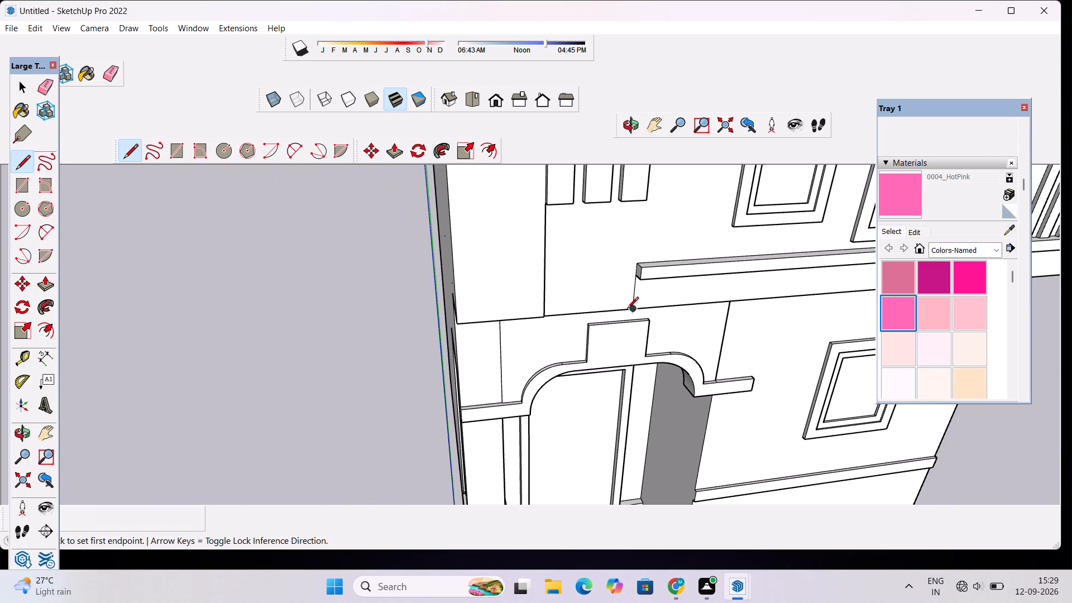
Draw a vertical line from the ledge end's top back corner up along the third strip's outer edge to the parapet's underside.
scroll(635, 262, "up", 4)
left_click(635, 267)
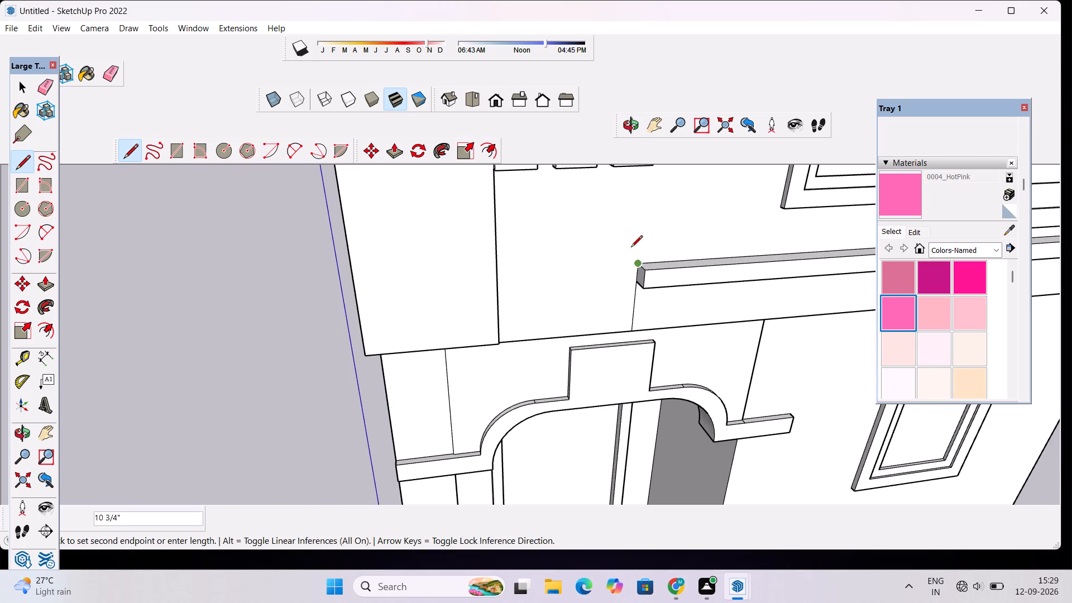
scroll(631, 248, "down", 8)
scroll(633, 210, "up", 11)
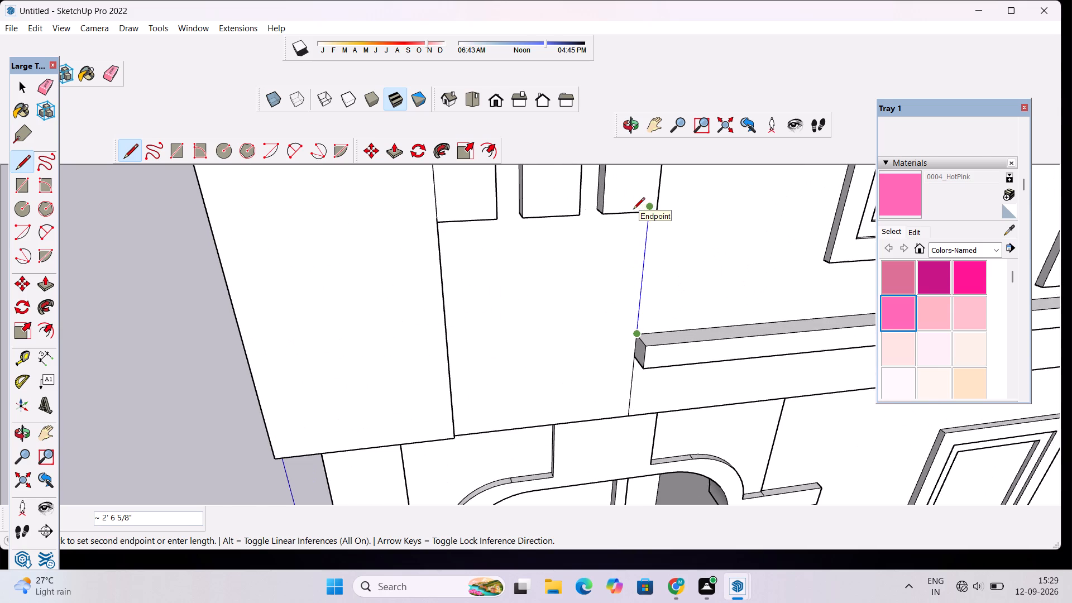
left_click(626, 132)
left_click_drag(673, 226, 529, 235)
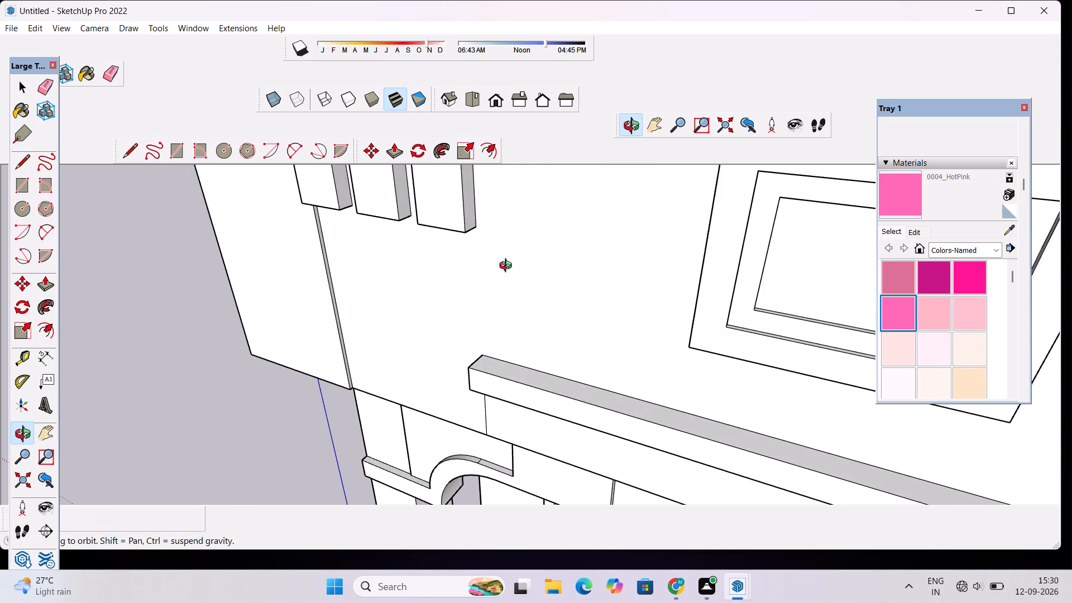
scroll(500, 310, "down", 4)
left_click_drag(539, 351, 511, 337)
scroll(472, 315, "up", 3)
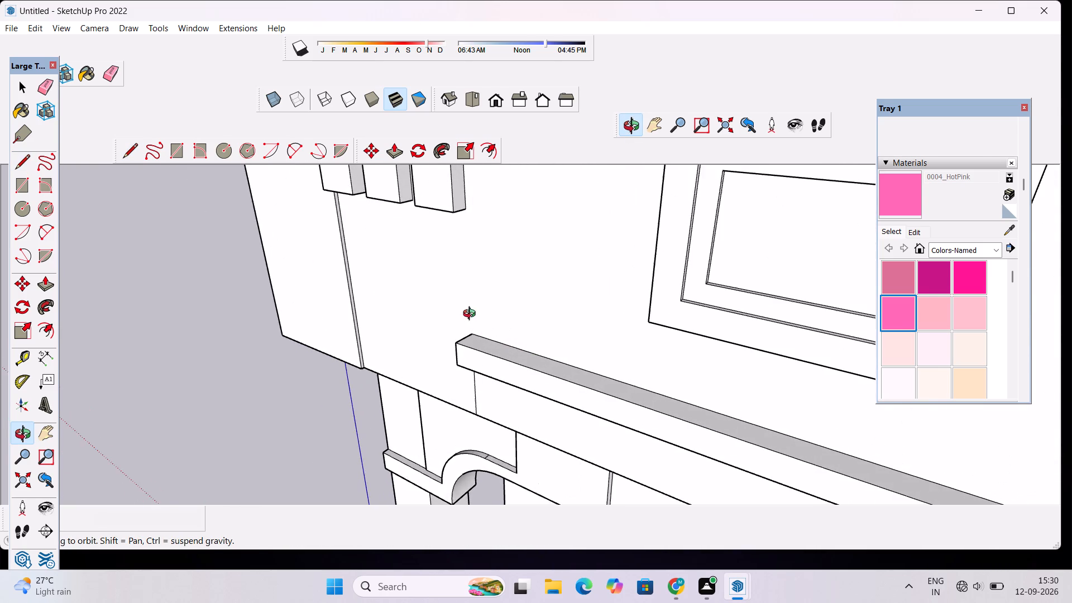
key("l")
scroll(472, 315, "up", 2)
left_click(473, 337)
scroll(480, 305, "down", 5)
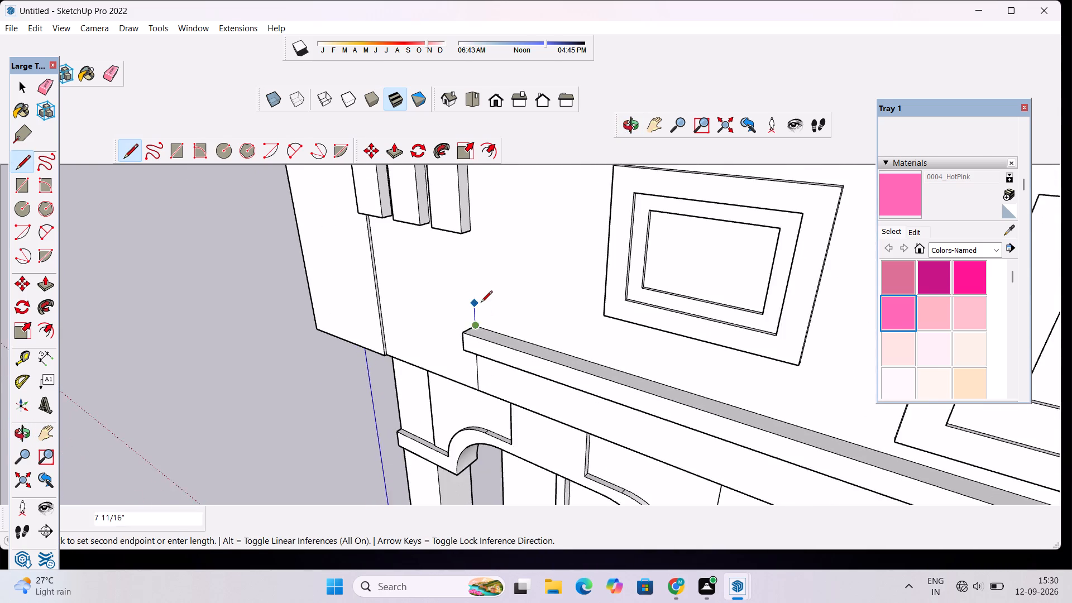
scroll(481, 303, "down", 2)
scroll(476, 242, "down", 7)
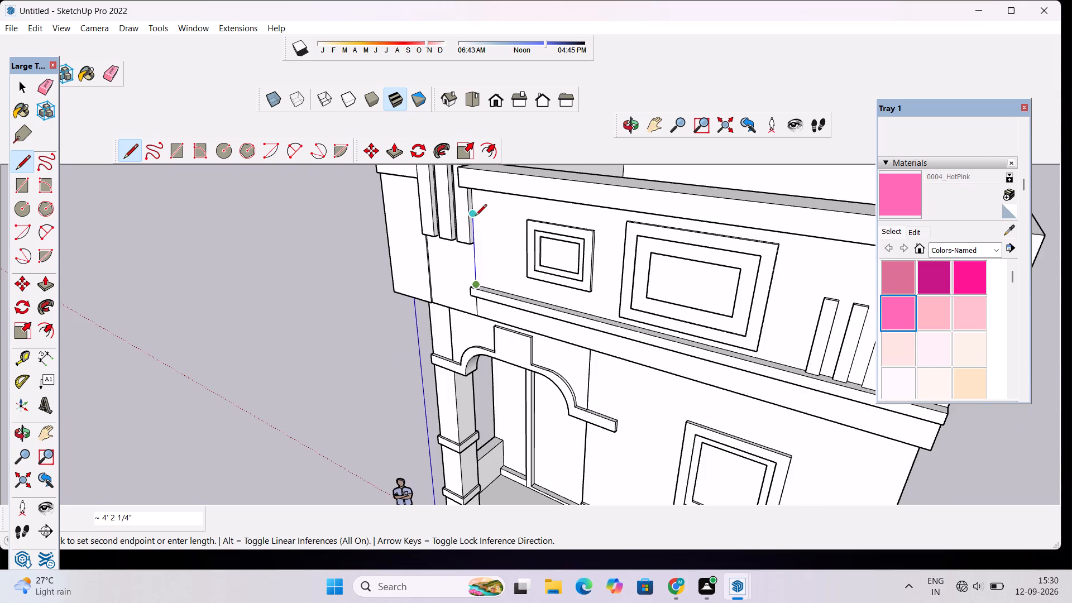
scroll(475, 213, "up", 9)
scroll(471, 197, "down", 4)
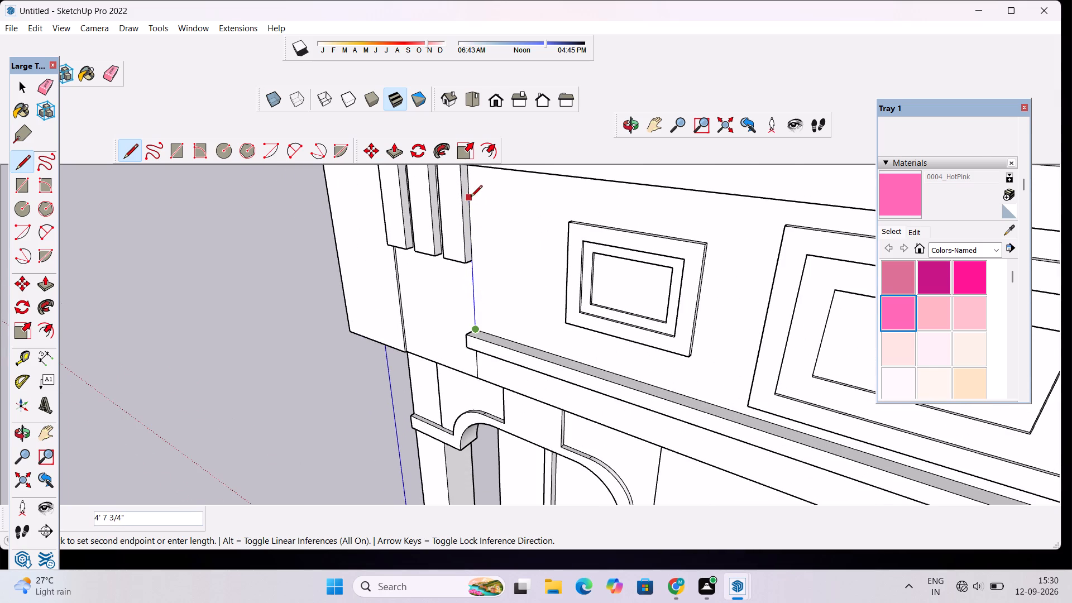
left_click(633, 128)
left_click_drag(511, 262, 516, 198)
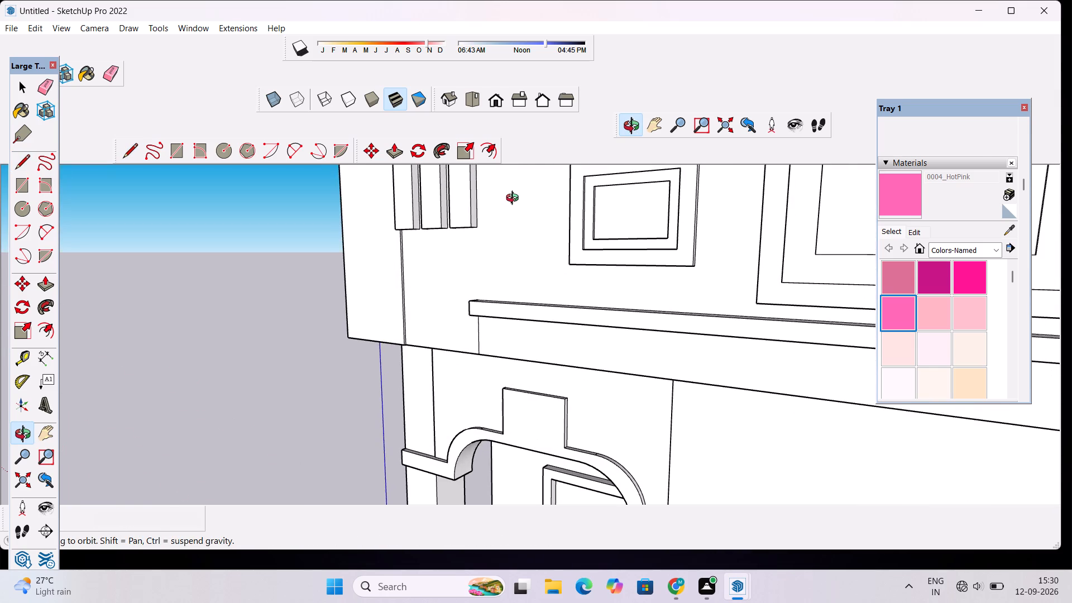
left_click_drag(515, 202, 501, 348, "shift")
scroll(446, 370, "up", 3)
left_click_drag(455, 367, 451, 353)
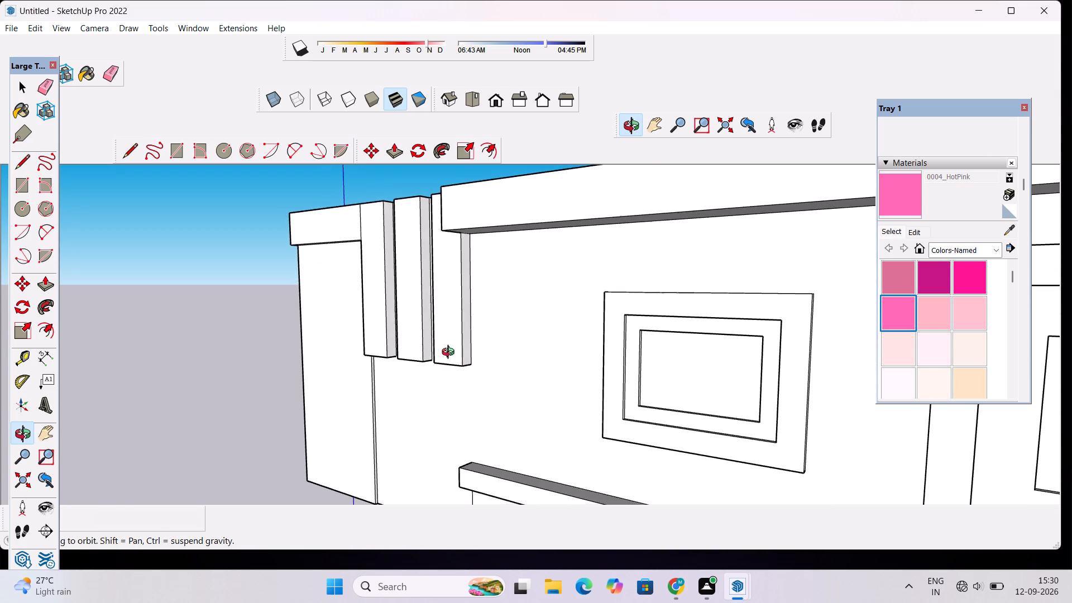
key("l")
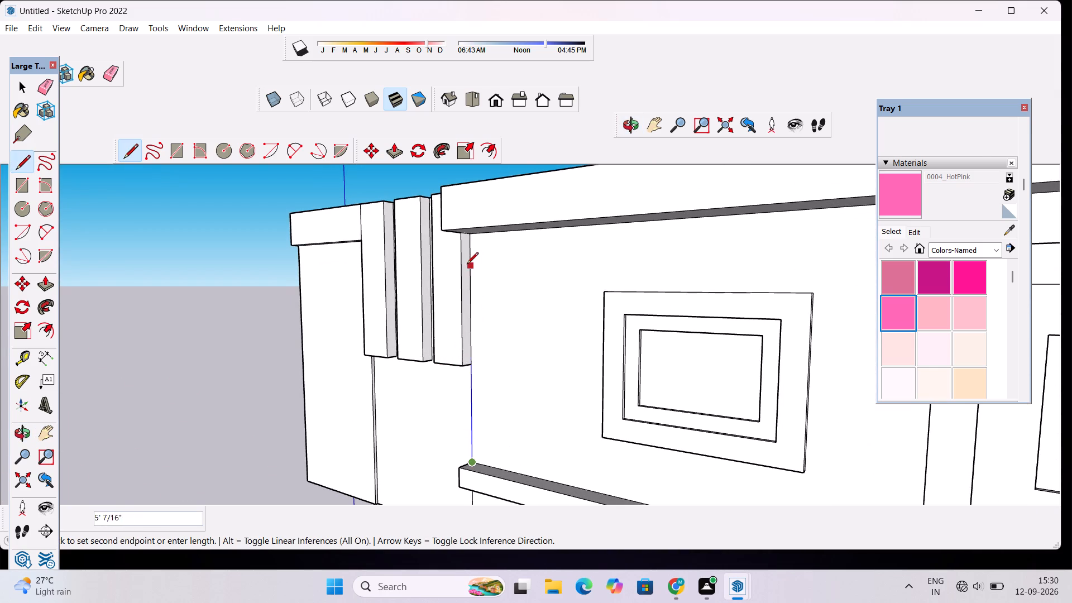
left_click(467, 238)
scroll(470, 240, "down", 5)
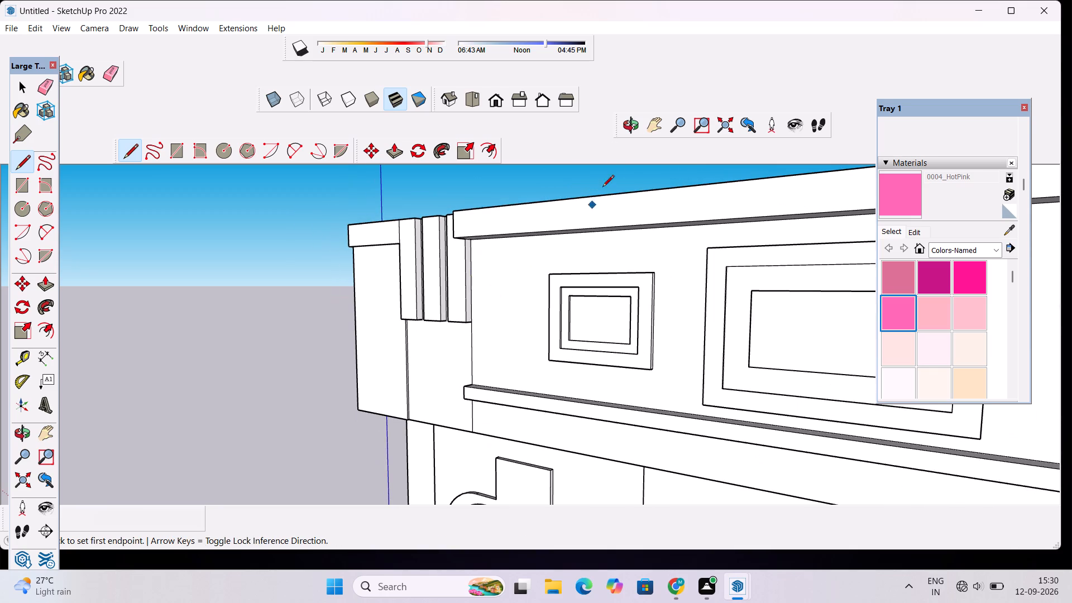
Push/Pull the face behind and below the three corner strips by 0.5".
key("space")
left_click(441, 339)
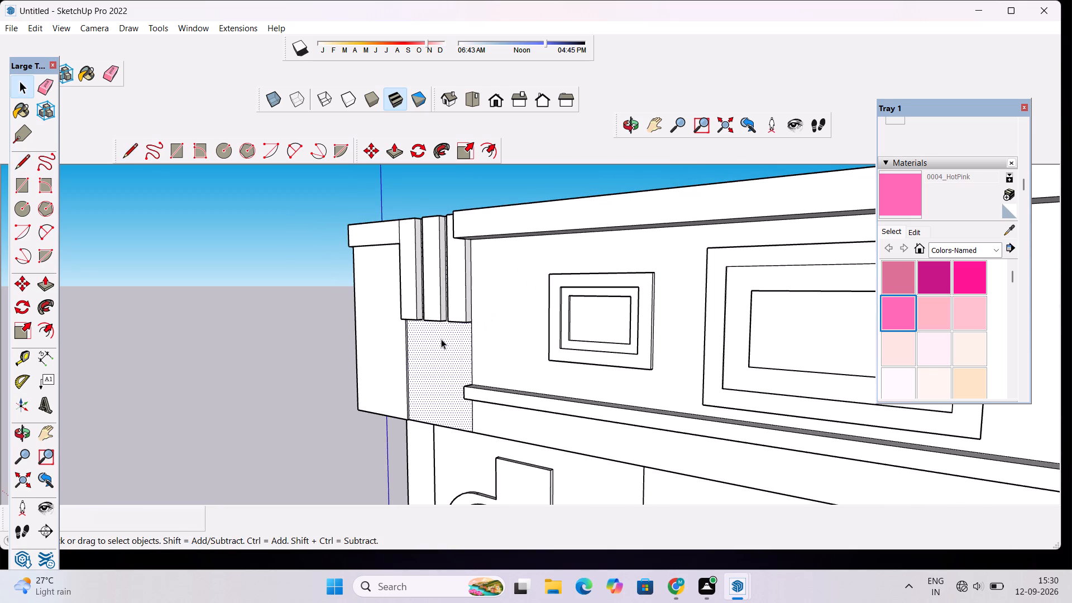
scroll(421, 318, "up", 5)
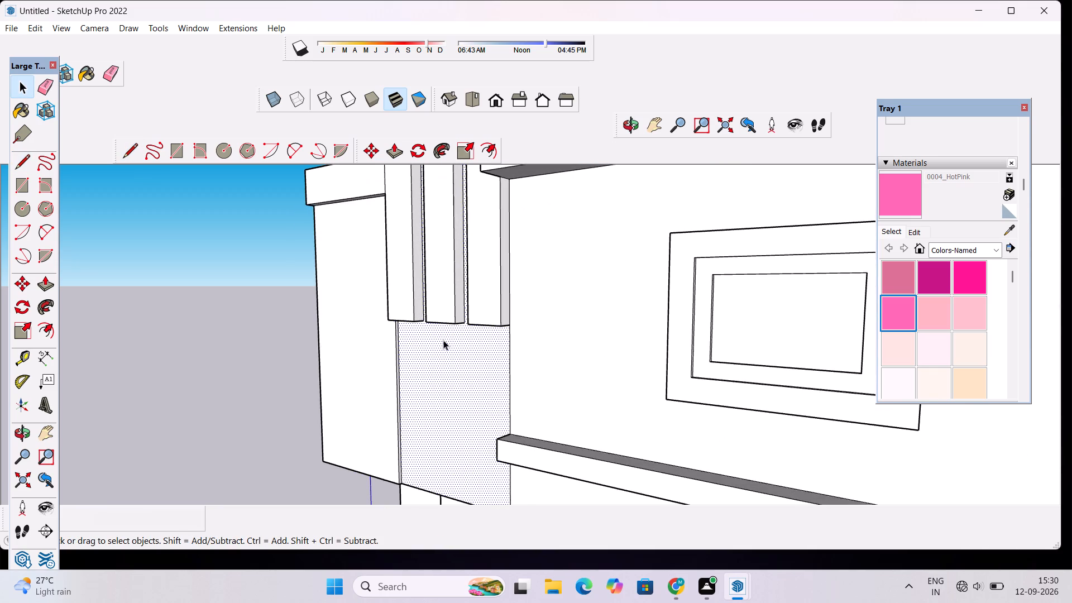
scroll(443, 340, "up", 2)
key("p")
left_click(454, 363)
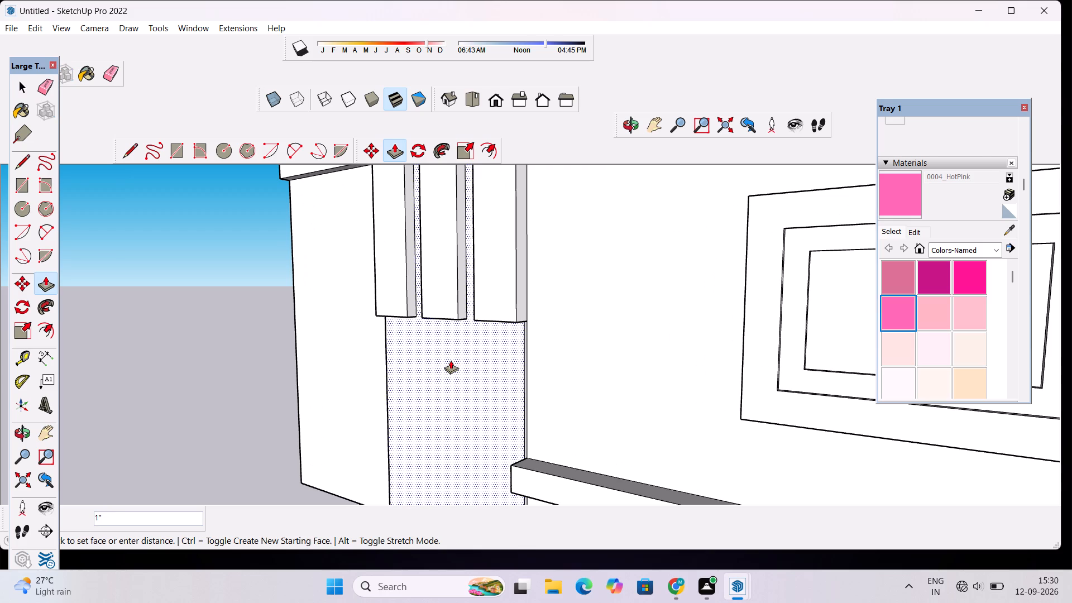
type("0.5\"")
key("Return")
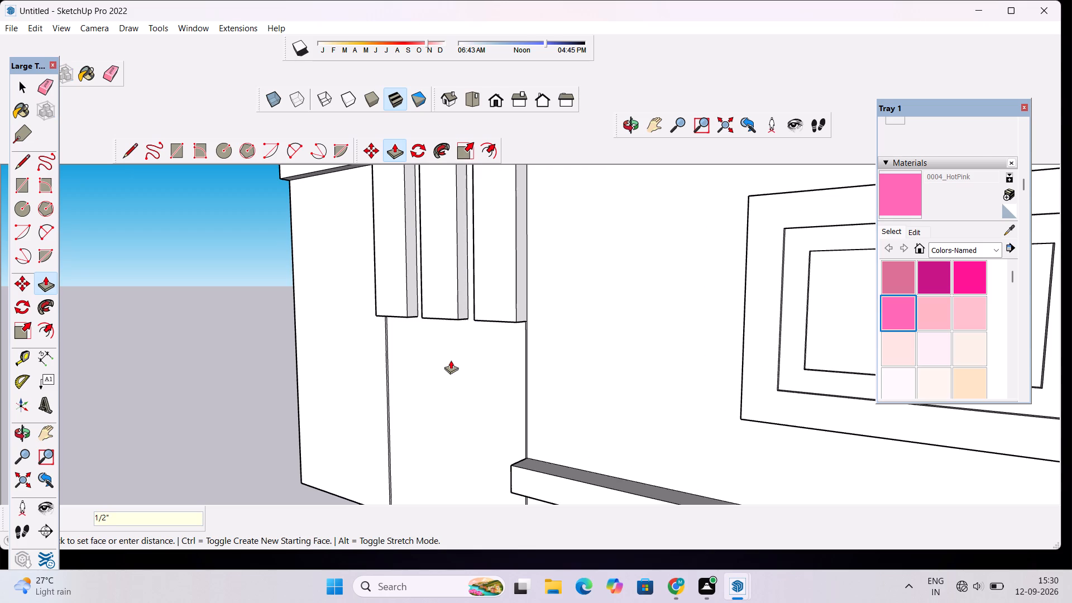
key("space")
Examine the offset face below the corner strips from close up and from the front, along with the surrounding facade.
scroll(552, 331, "up", 2)
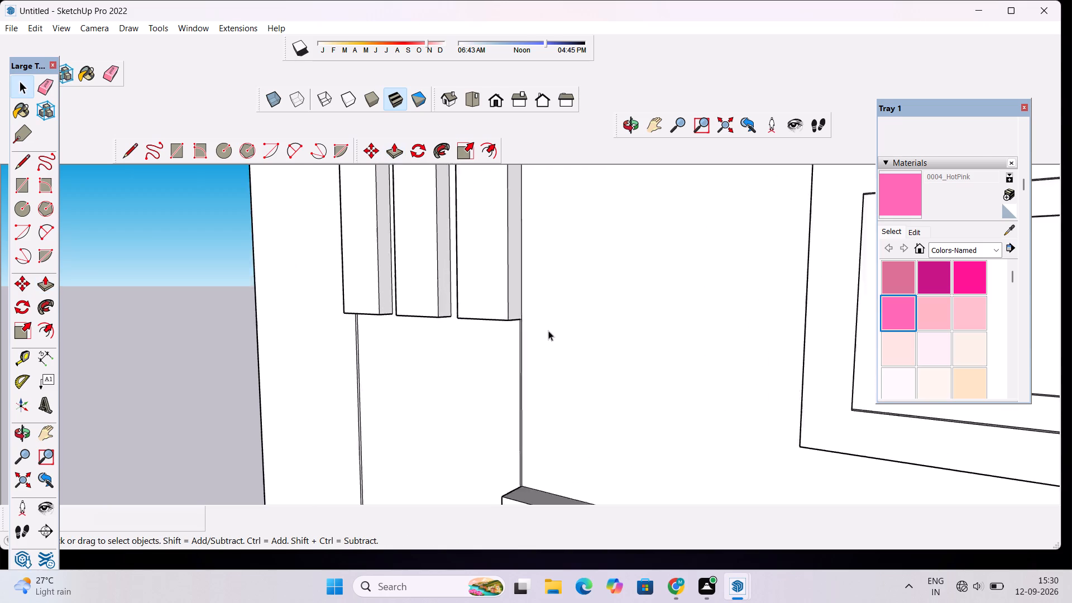
scroll(548, 331, "up", 9)
left_click(630, 128)
left_click_drag(552, 245, 591, 314)
scroll(591, 298, "down", 2)
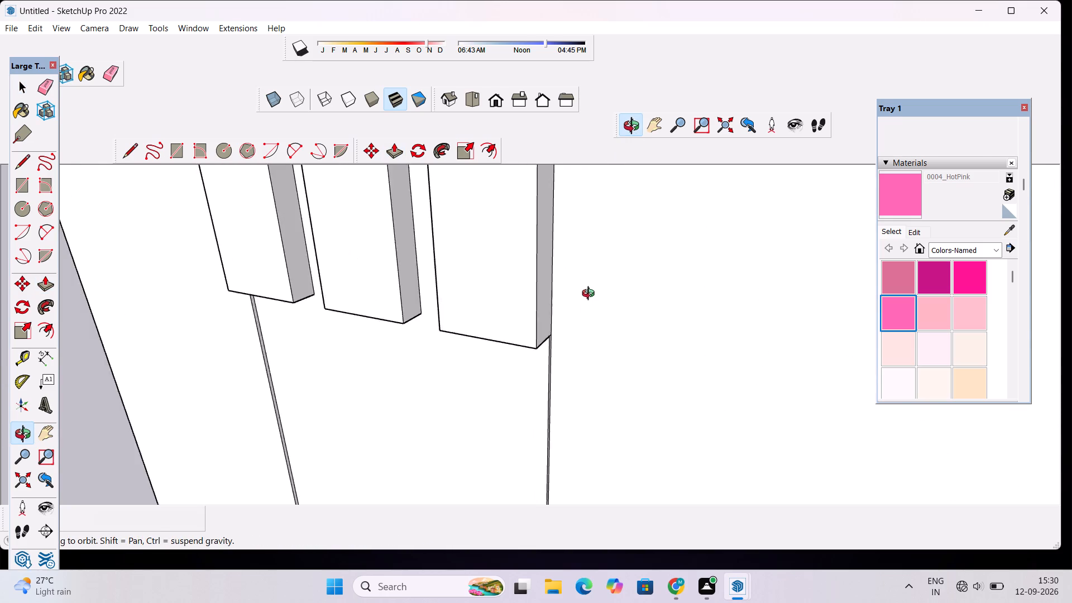
scroll(591, 295, "down", 17)
left_click_drag(567, 315, 659, 272)
scroll(660, 274, "down", 6)
left_click_drag(651, 315, 636, 286)
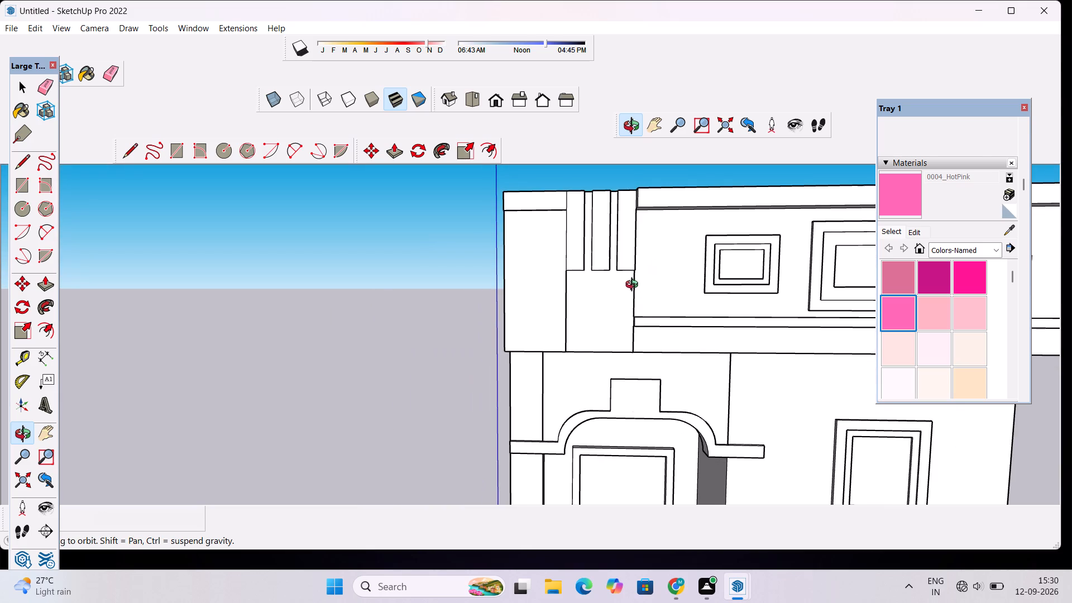
scroll(628, 285, "up", 1)
left_click_drag(626, 283, 527, 317, "shift")
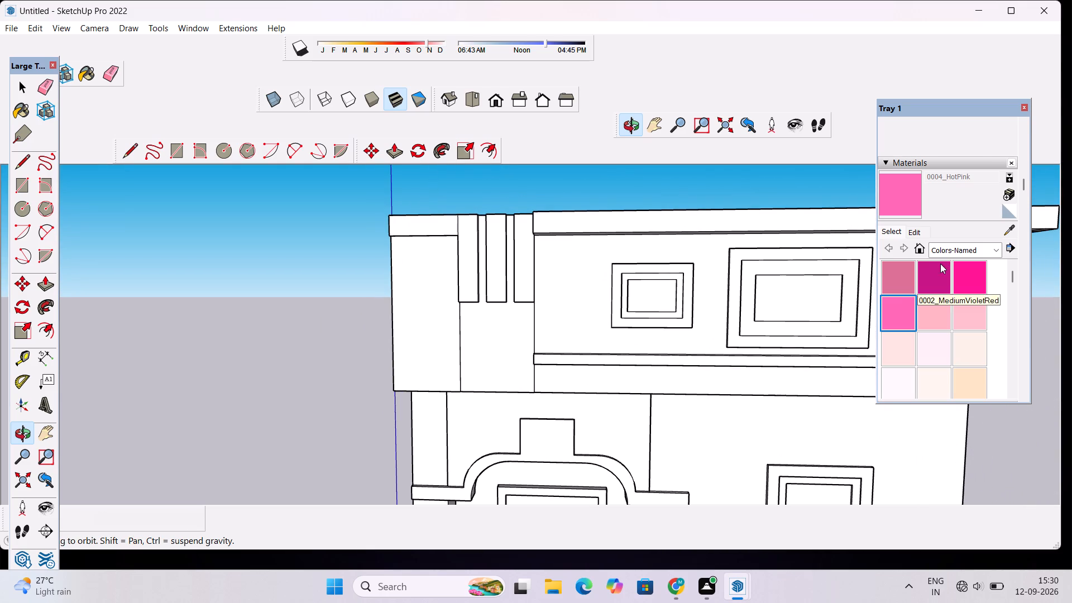
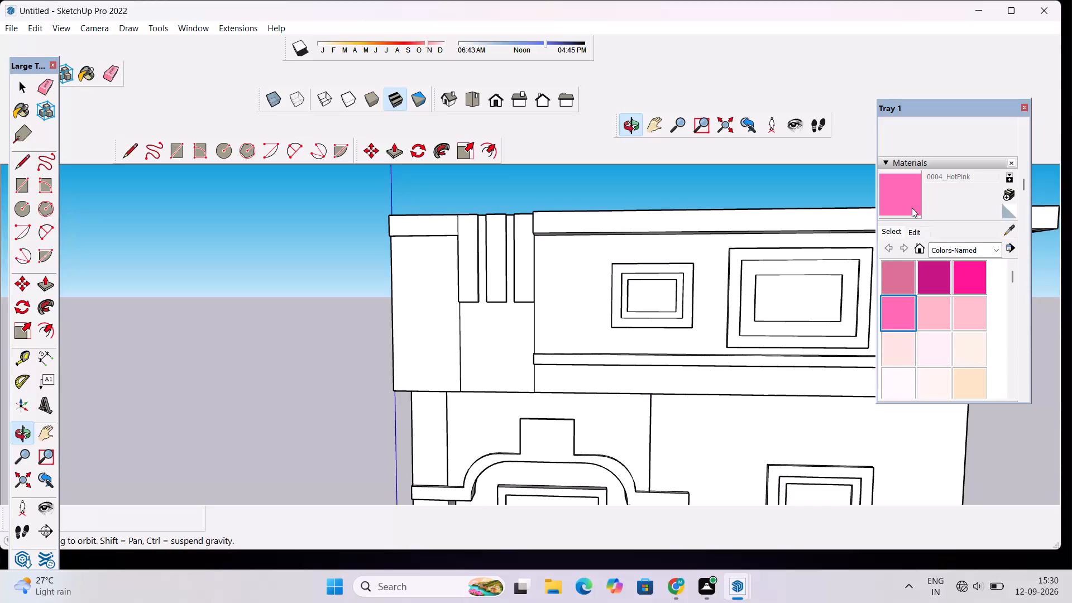
Paint the wall face behind the three vertical strips and the adjacent corner parapet band with 0004_HotPink.
left_click(897, 198)
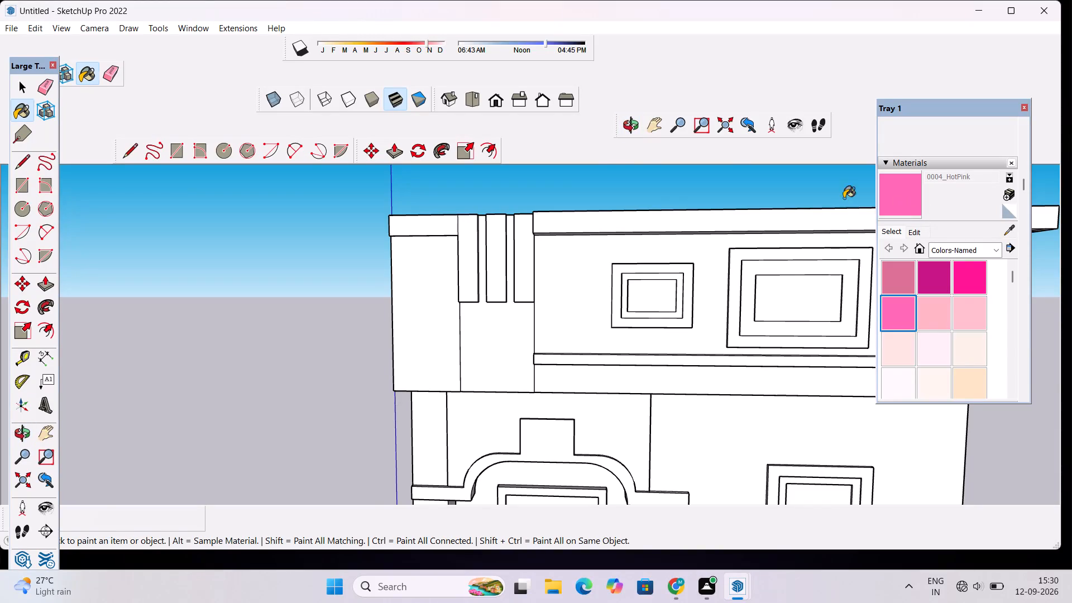
scroll(501, 297, "up", 3)
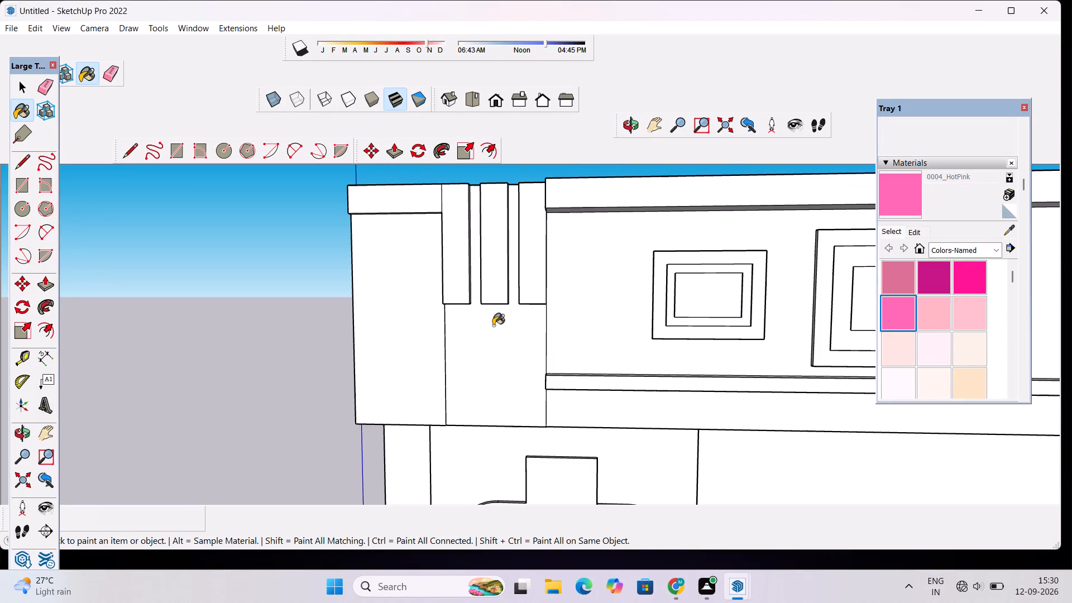
left_click(493, 326)
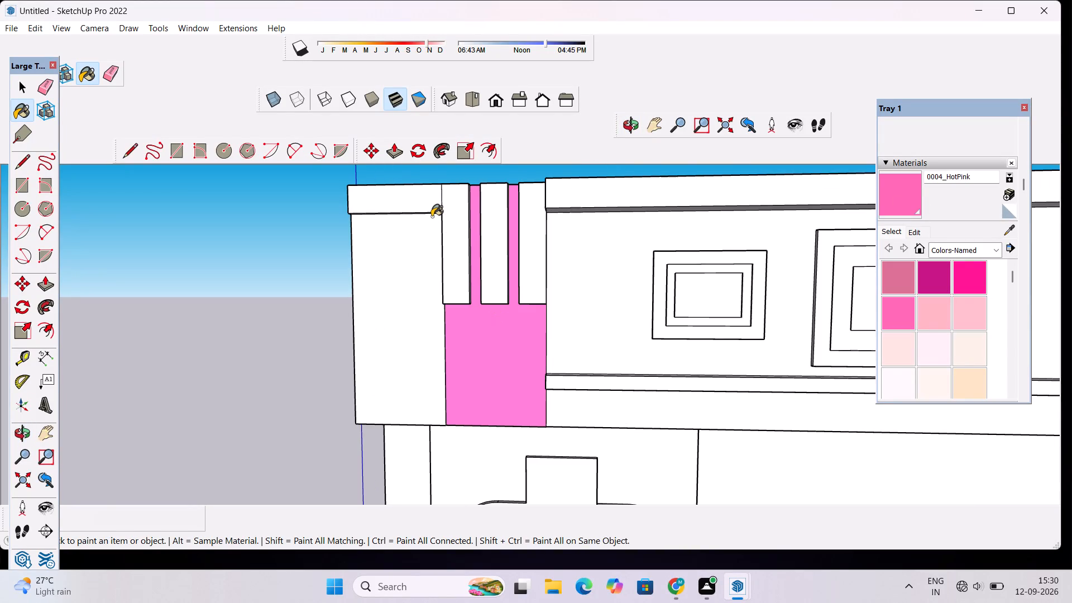
left_click(403, 202)
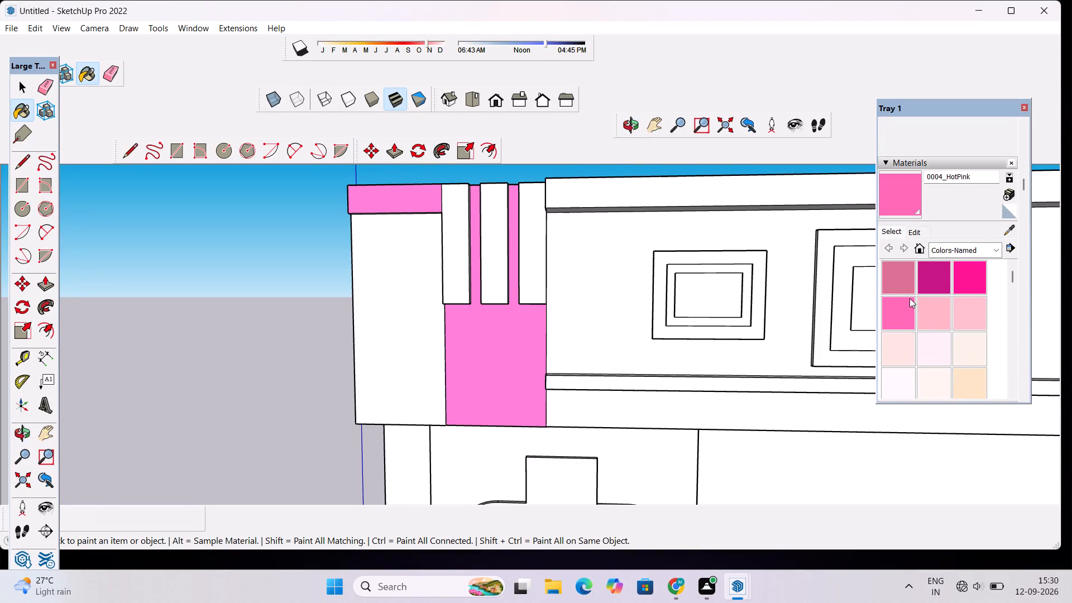
Darken the 0004_HotPink material slightly by lowering its colour brightness.
left_click(917, 230)
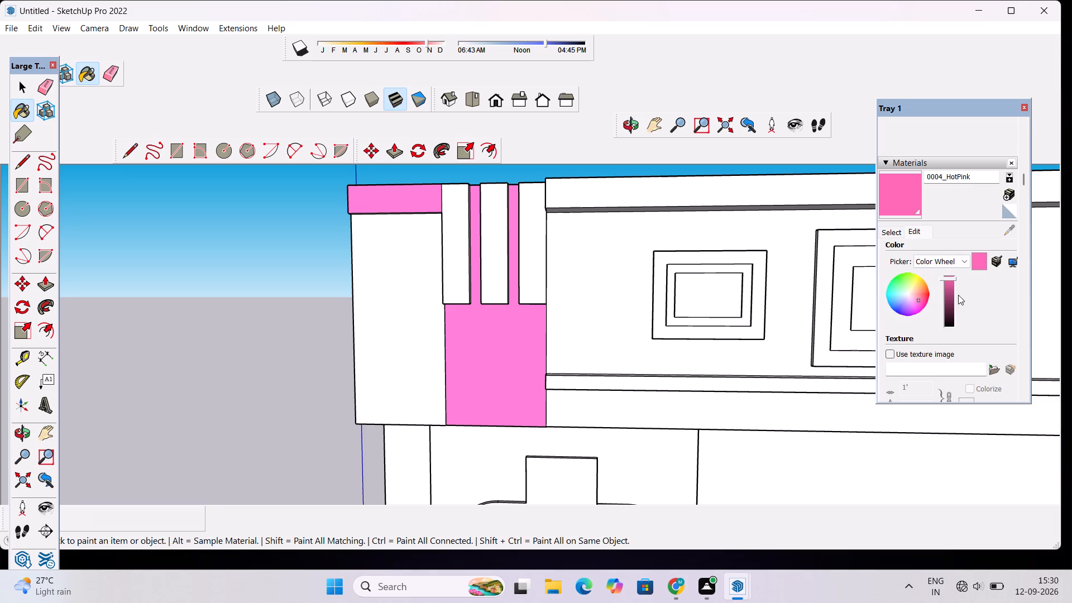
left_click(949, 283)
left_click(949, 284)
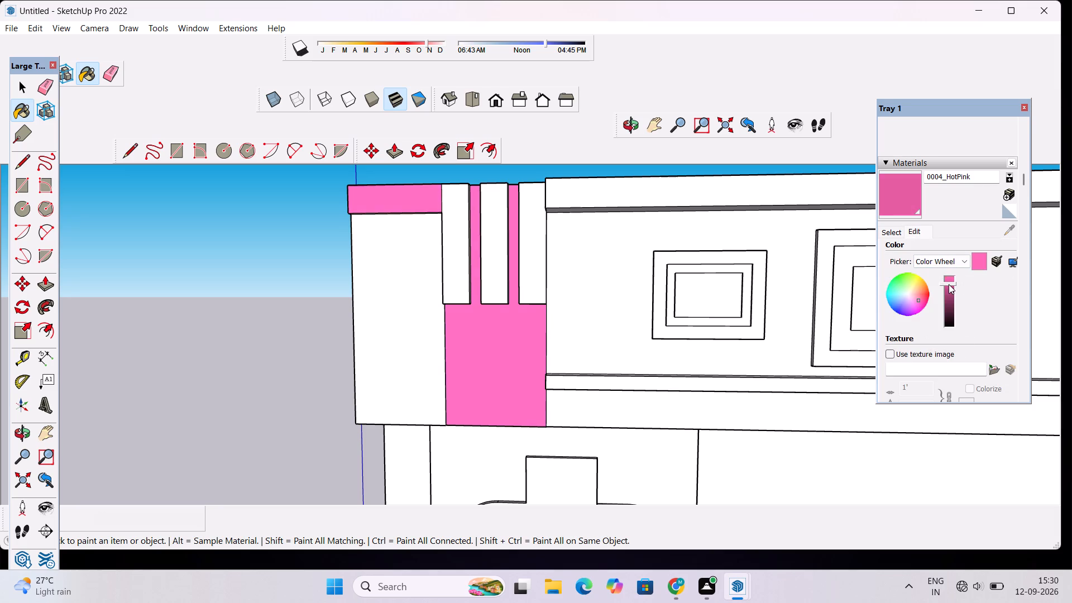
left_click(949, 284)
Examine the building's front, sides and roof parapet with the pink faces from several angles.
scroll(645, 261, "down", 9)
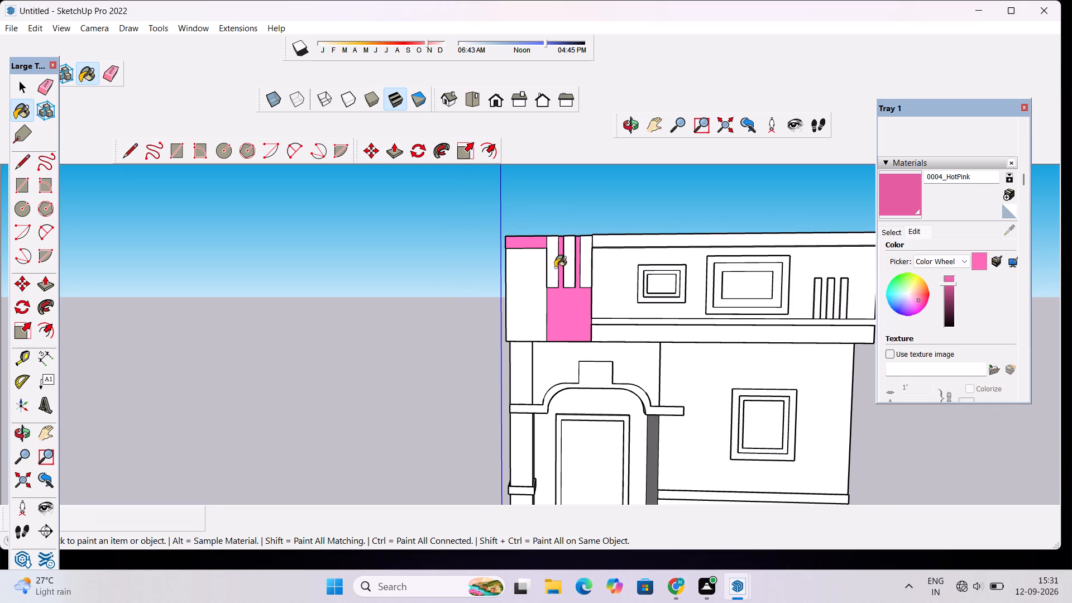
scroll(652, 302, "down", 9)
scroll(674, 418, "up", 5)
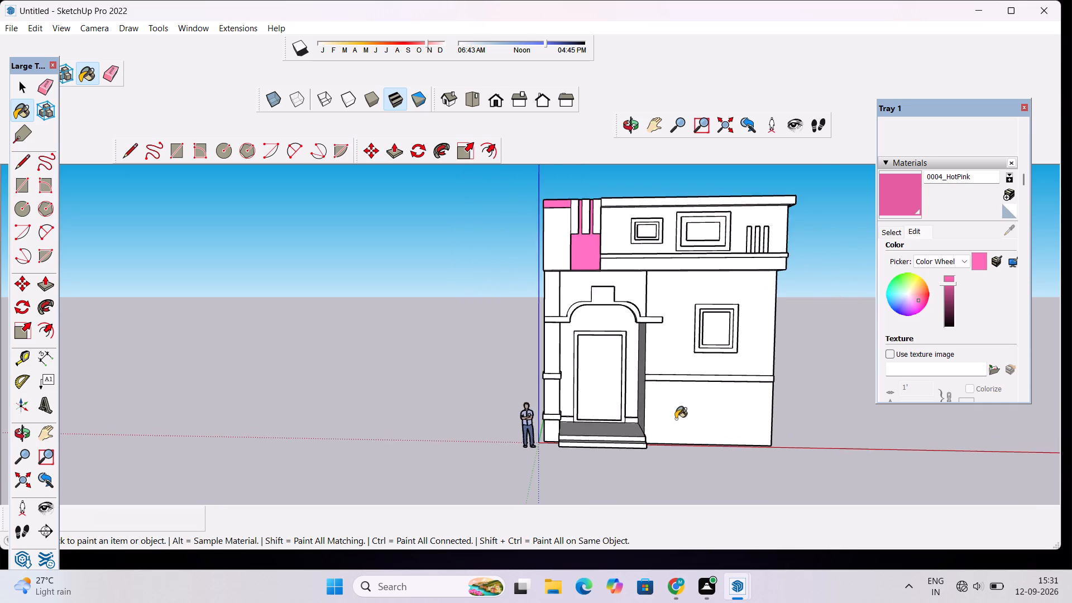
scroll(691, 422, "up", 2)
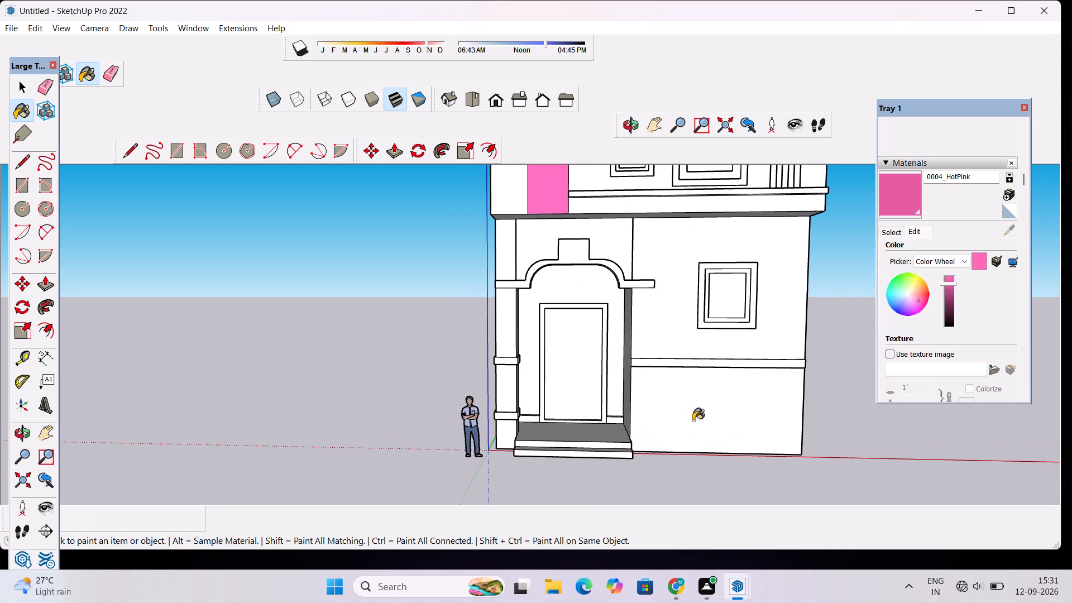
key("space")
scroll(693, 421, "down", 3)
left_click(626, 126)
left_click_drag(645, 207, 563, 261)
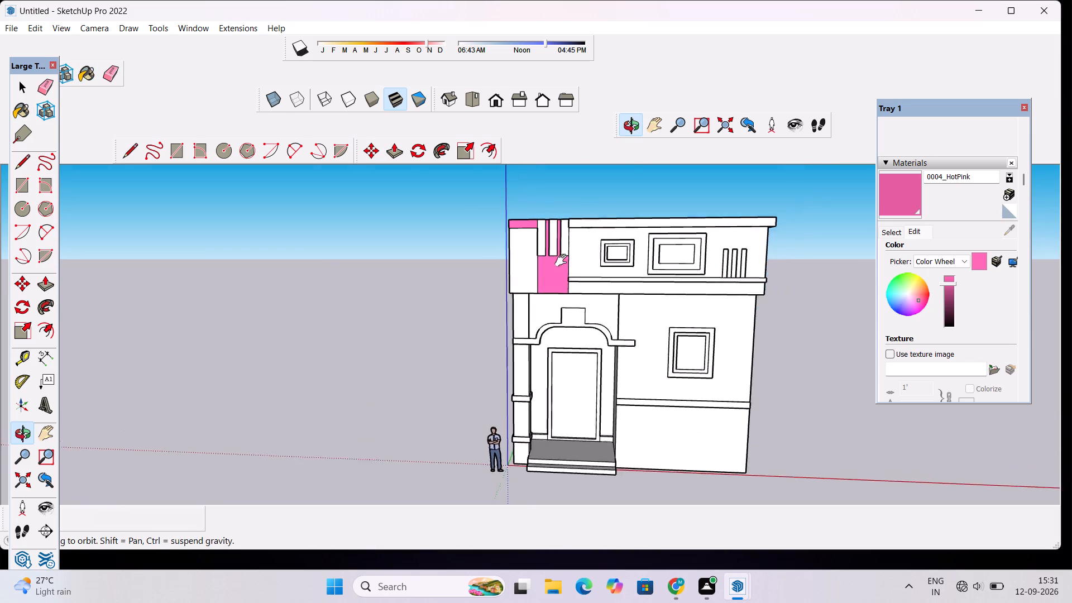
left_click_drag(563, 261, 495, 286)
scroll(511, 295, "up", 3)
scroll(542, 240, "down", 7)
left_click_drag(680, 317, 395, 391)
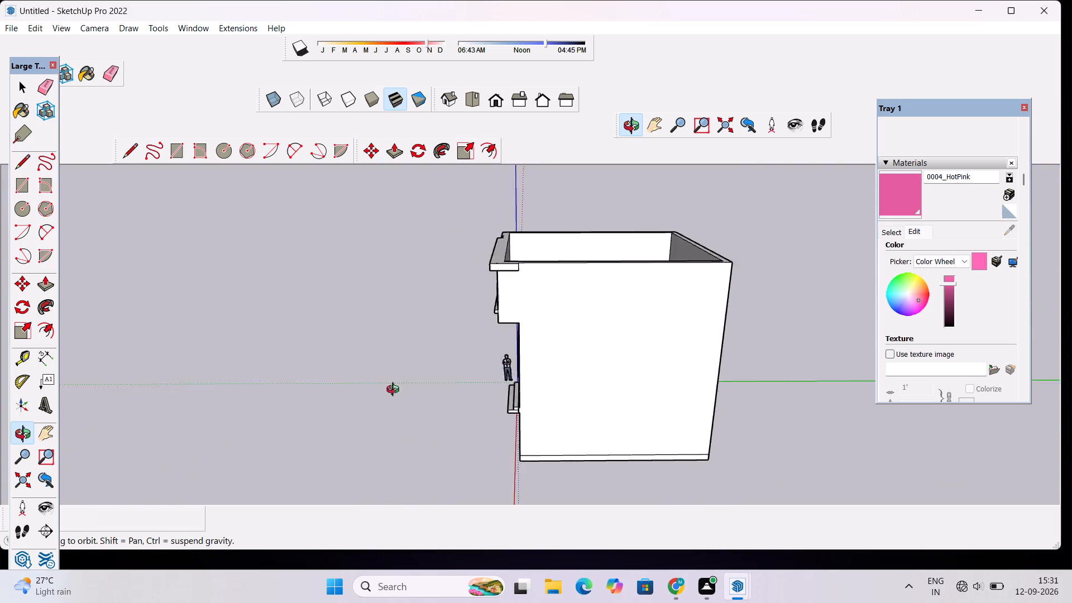
left_click_drag(395, 391, 733, 388)
scroll(552, 285, "up", 8)
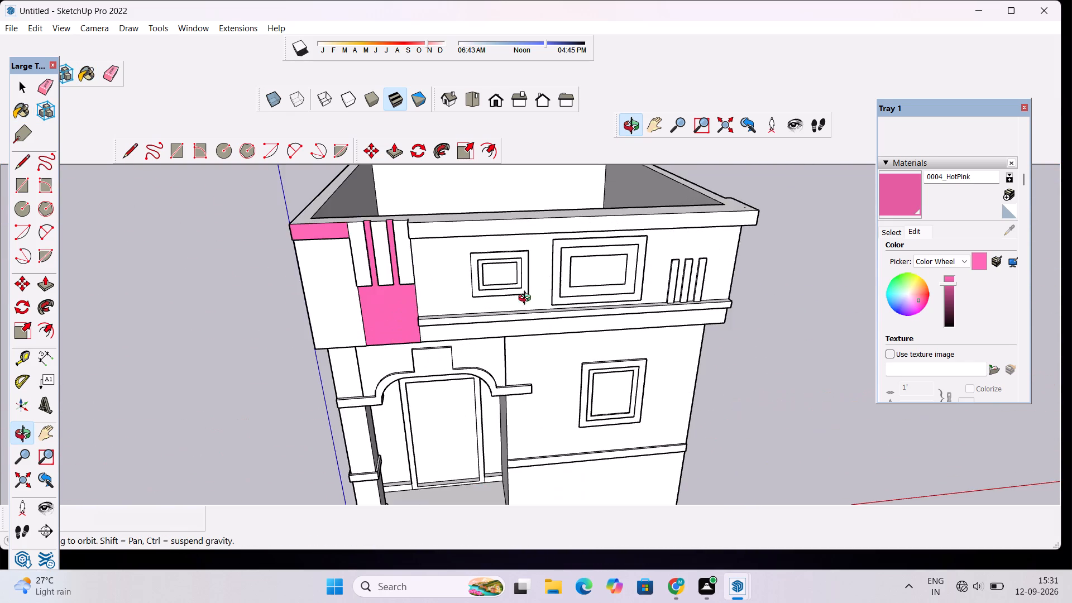
left_click_drag(427, 334, 525, 391)
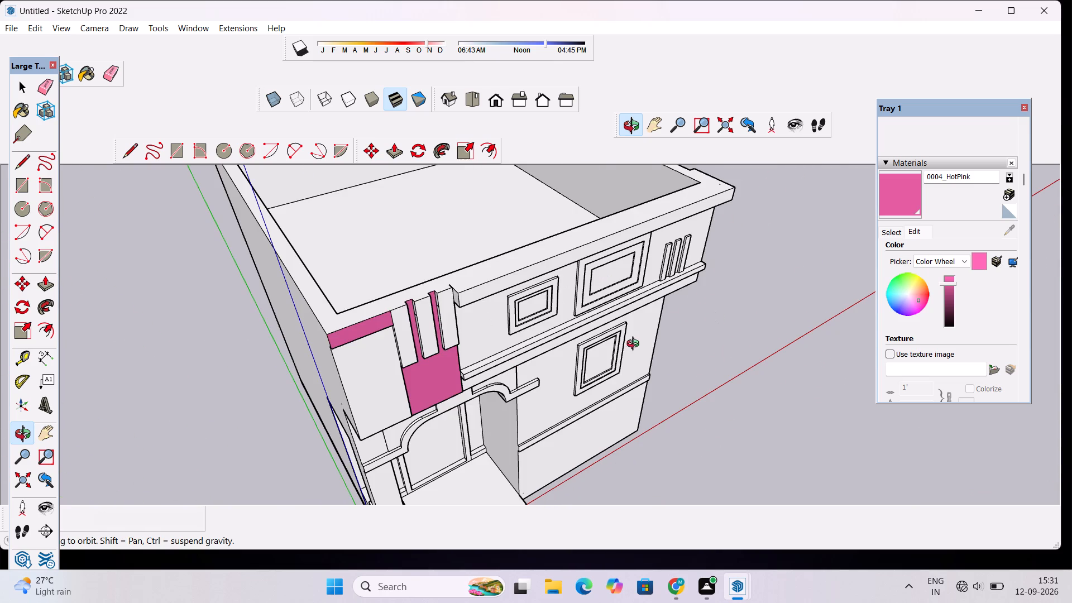
scroll(635, 345, "down", 6)
left_click_drag(719, 353, 941, 302)
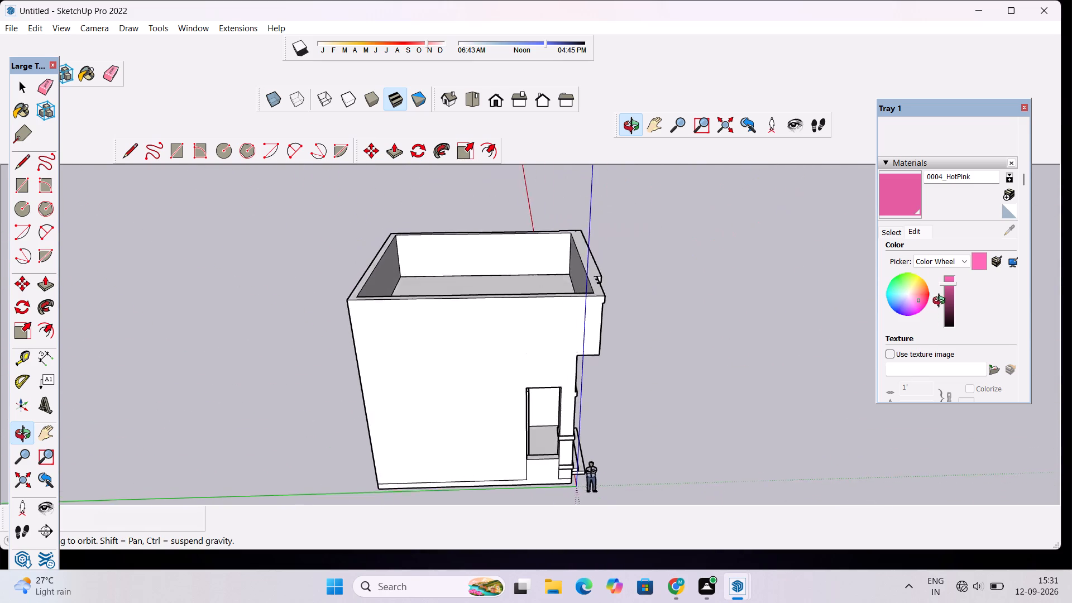
left_click_drag(941, 302, 605, 229)
scroll(595, 331, "up", 4)
left_click_drag(586, 345, 586, 444)
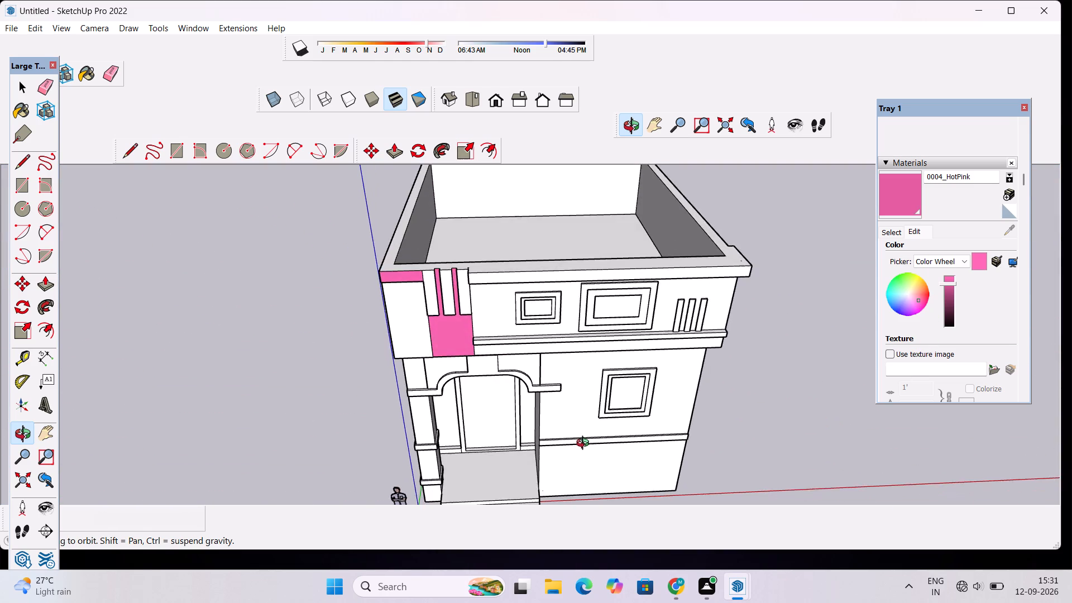
scroll(582, 430, "down", 5)
left_click_drag(586, 425, 483, 405, "shift")
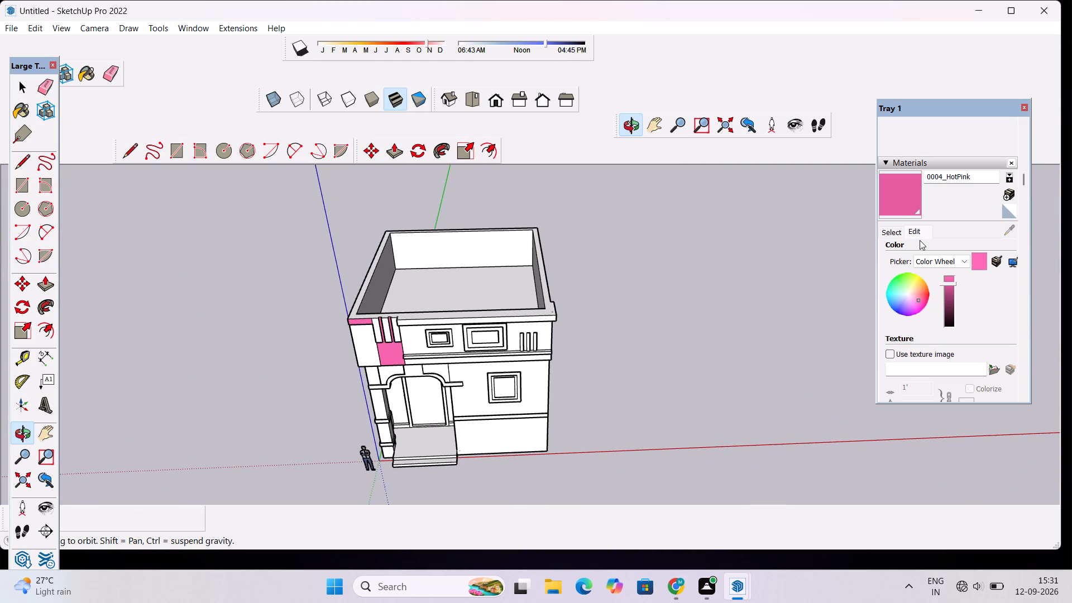
Paint the front faces of the three vertical strips on the upper corner wall with 0012_Bisque.
left_click(887, 229)
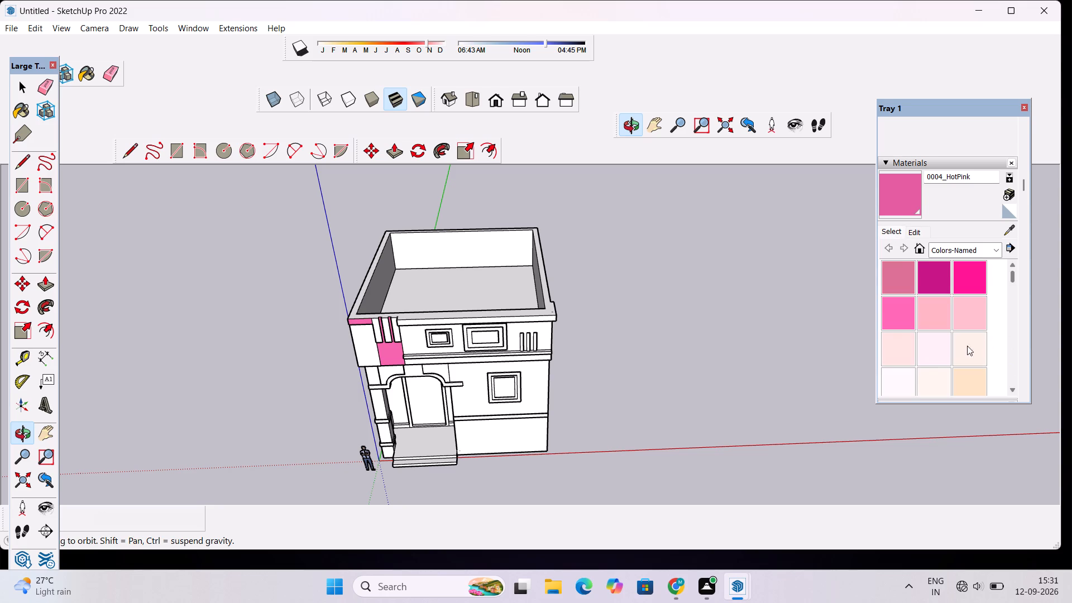
scroll(942, 335, "down", 1)
left_click(967, 317)
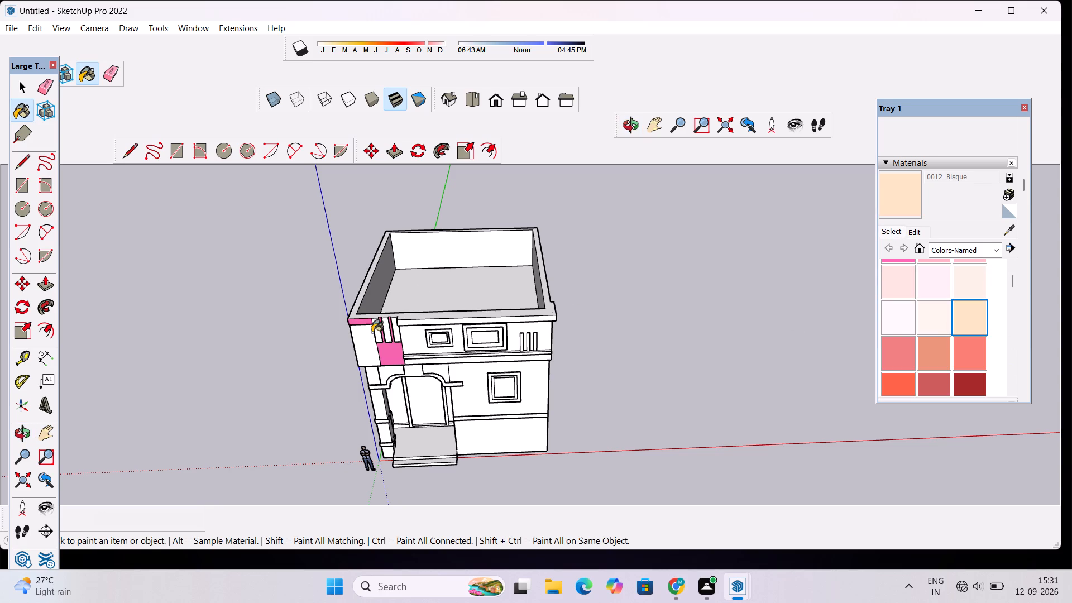
scroll(365, 338, "up", 8)
left_click(390, 324)
left_click(412, 312)
scroll(415, 310, "up", 4)
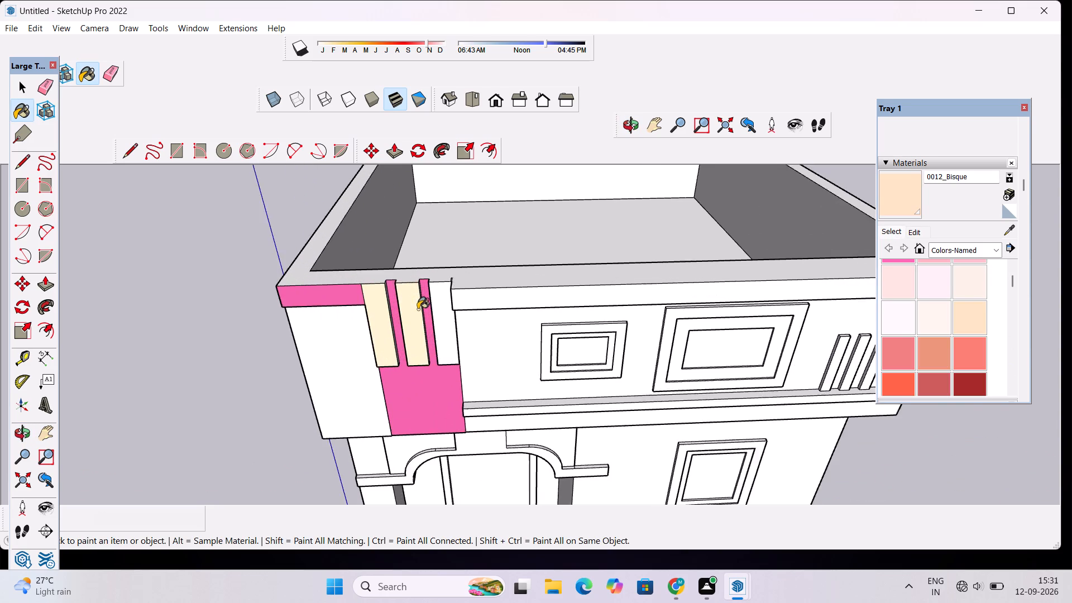
scroll(418, 309, "up", 5)
left_click(452, 295)
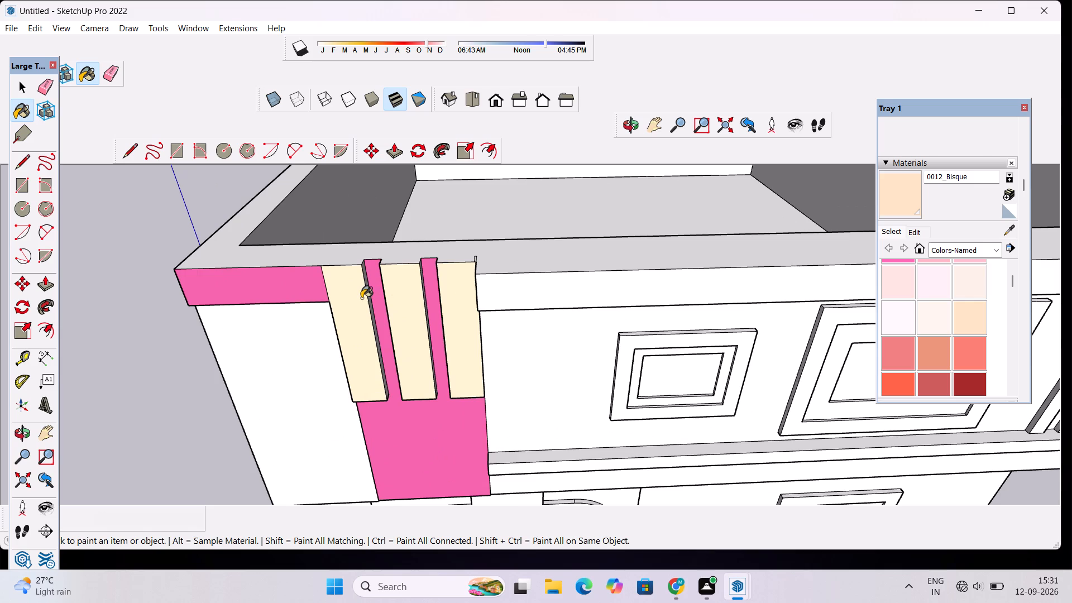
Paint the side faces of the first and second strips that line the gap between them with 0012_Bisque.
scroll(361, 298, "up", 16)
left_click(386, 311)
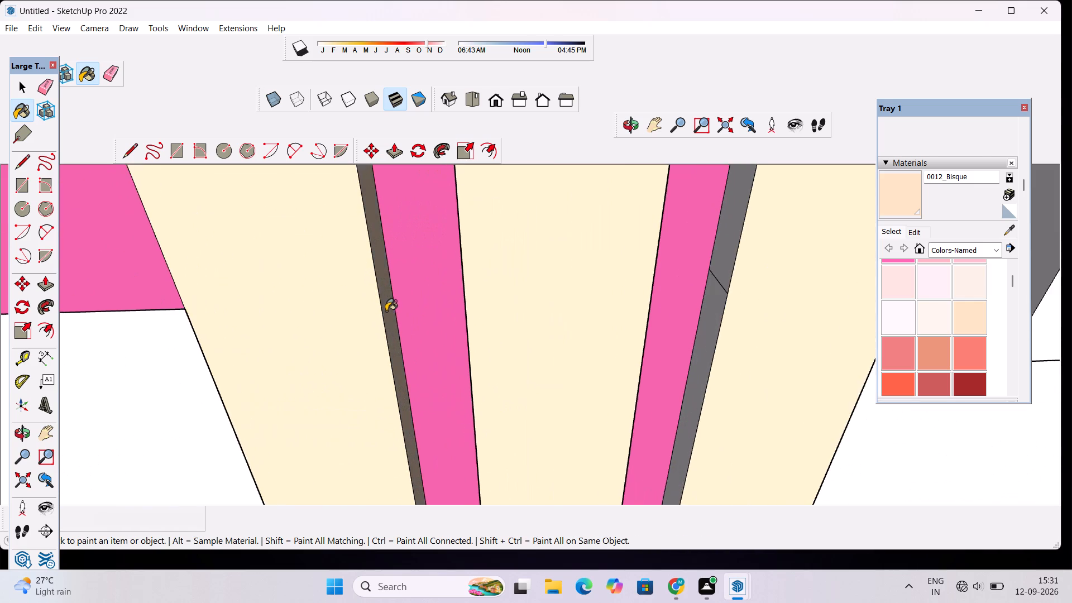
scroll(387, 311, "up", 9)
left_click(572, 316)
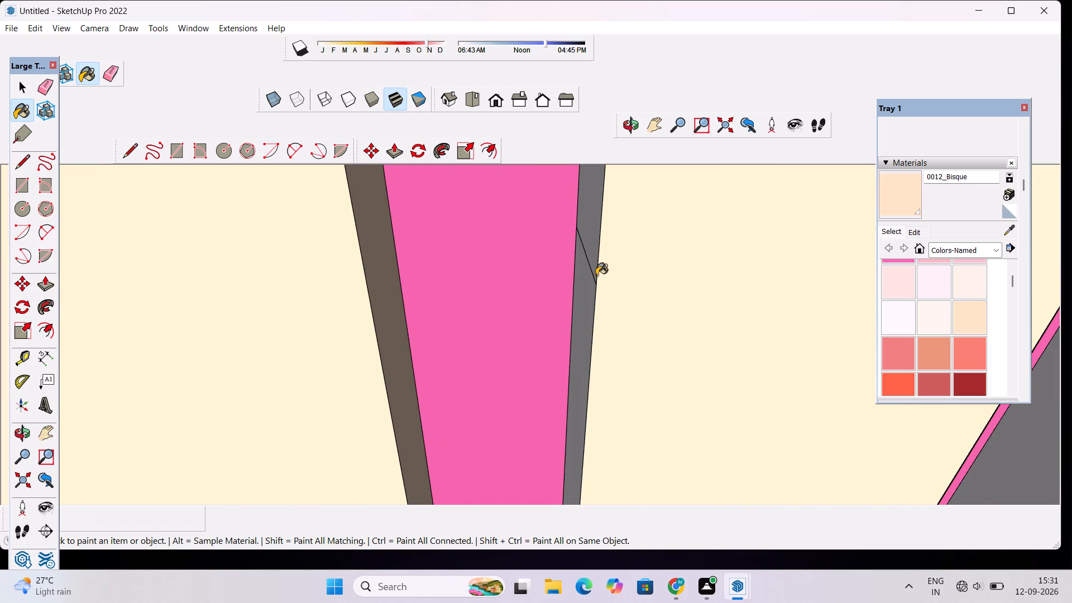
left_click(590, 277)
left_click(589, 265)
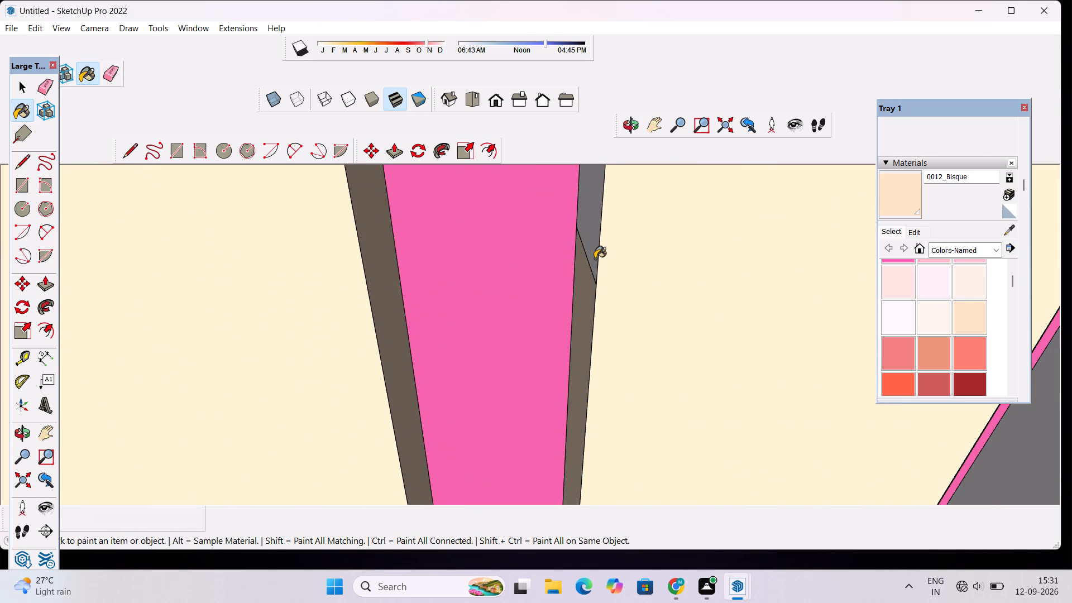
Erase the stray diagonal edges crossing the side faces of the second and third strips.
key("e")
left_click(588, 255)
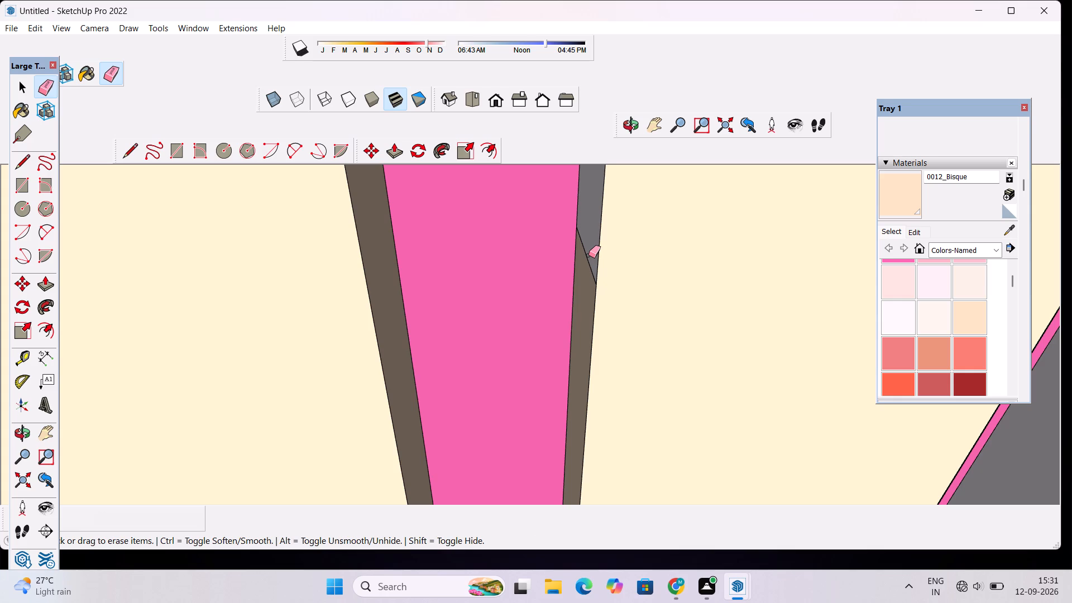
left_click(585, 255)
scroll(579, 268, "down", 8)
key("space")
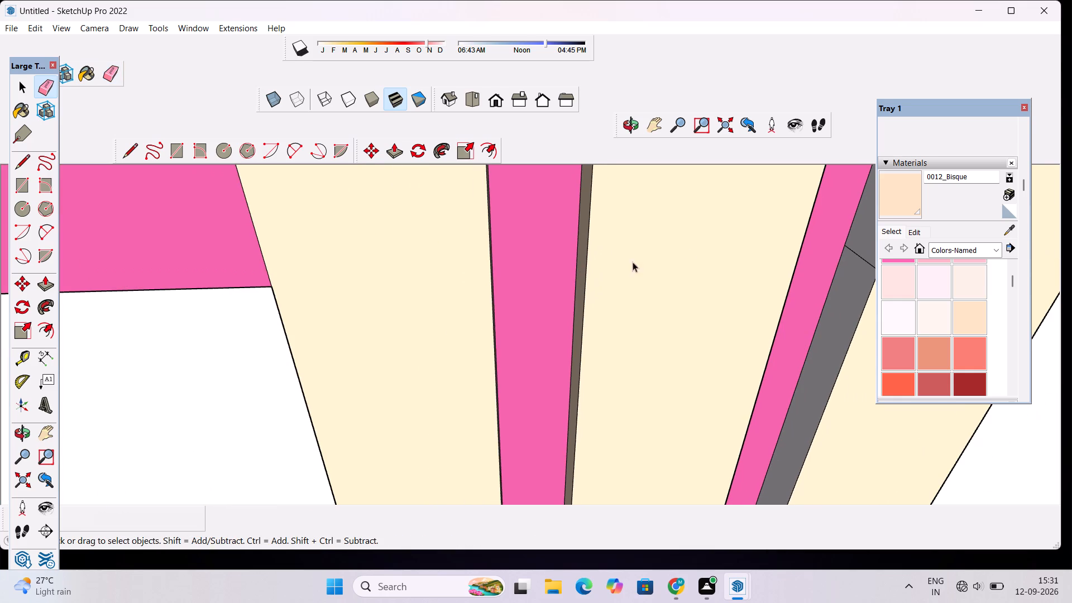
key("e")
scroll(593, 300, "down", 6)
scroll(755, 251, "up", 3)
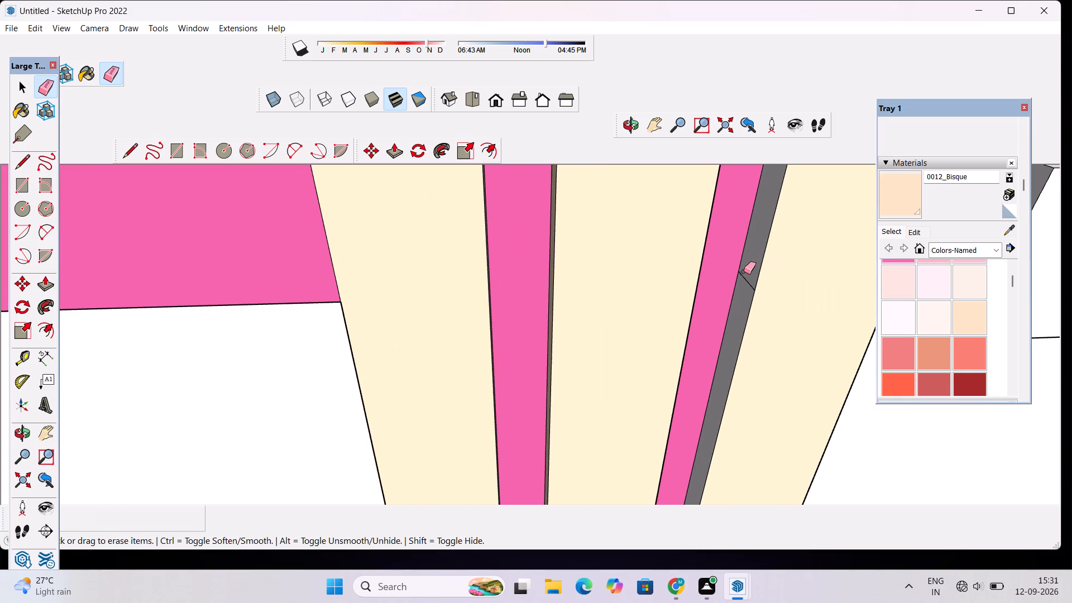
left_click(749, 288)
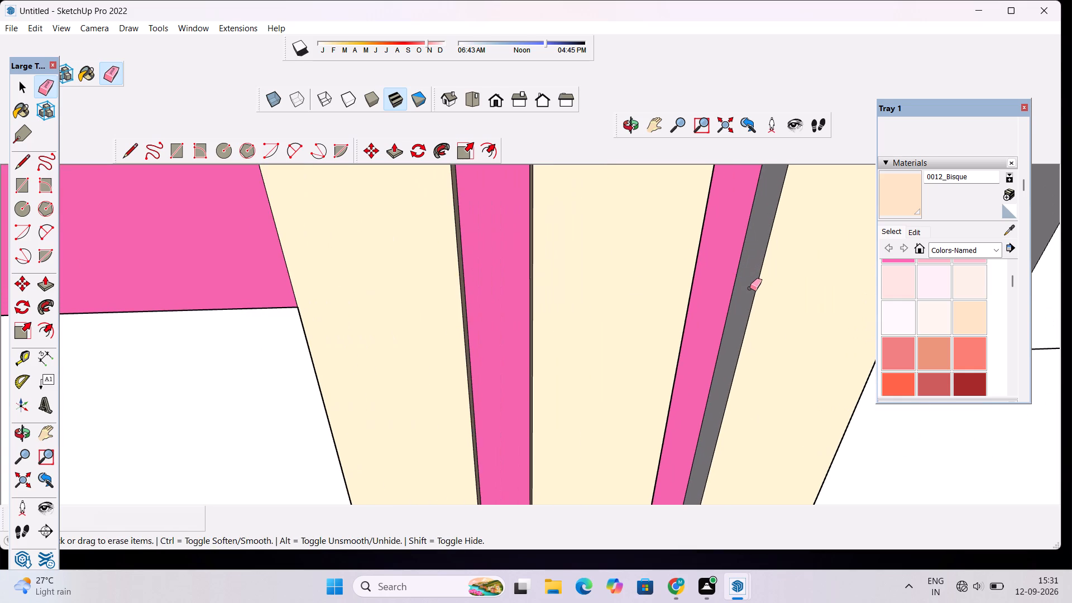
Paint the third strip's side face along the second gap with 0012_Bisque.
key("space")
left_click(899, 189)
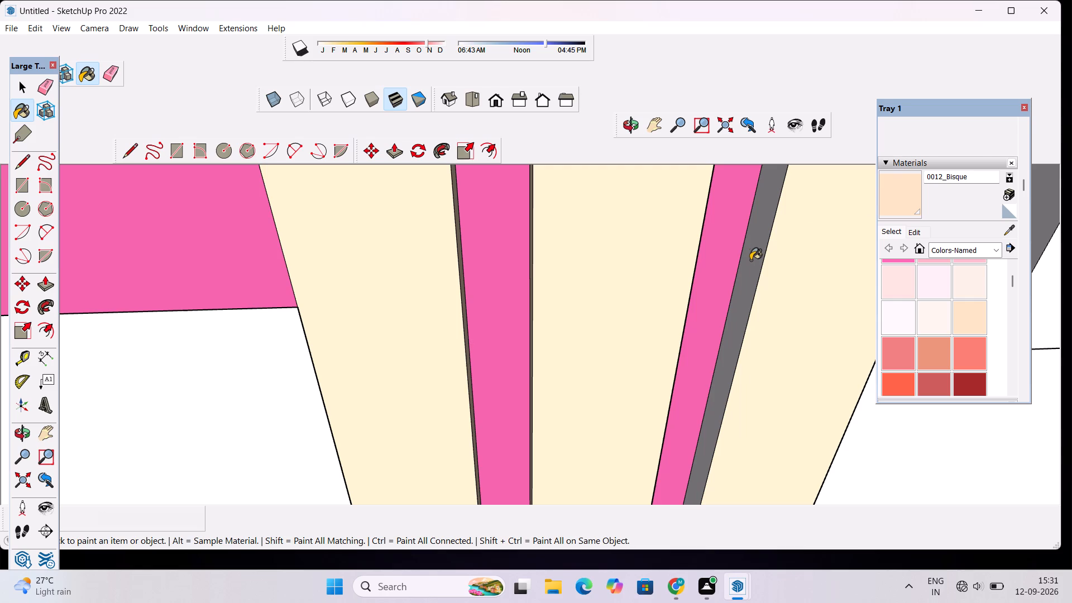
scroll(748, 277, "down", 10)
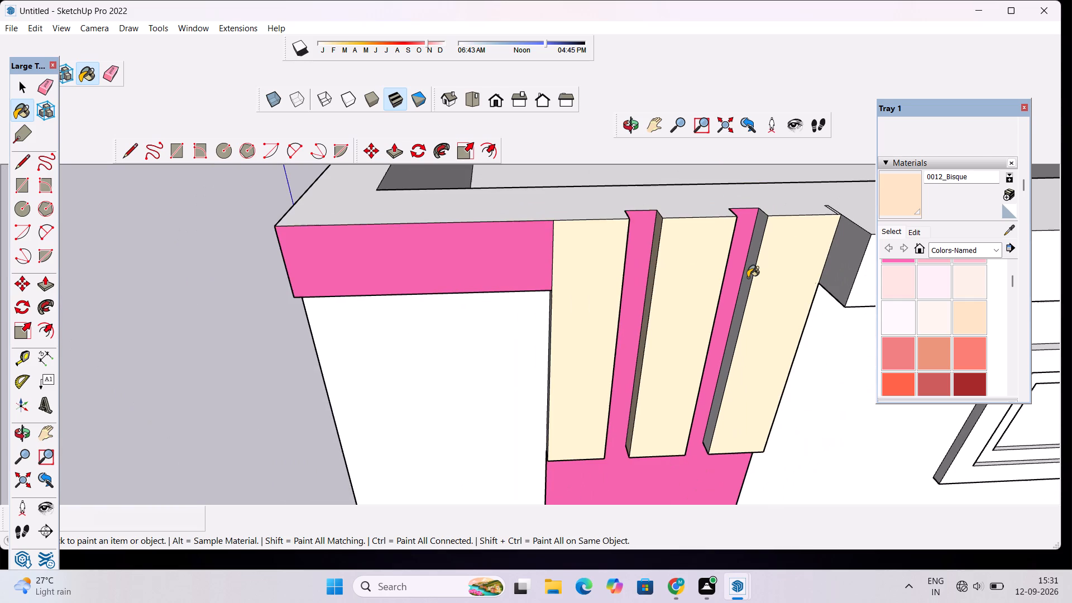
scroll(748, 288, "up", 8)
left_click(747, 289)
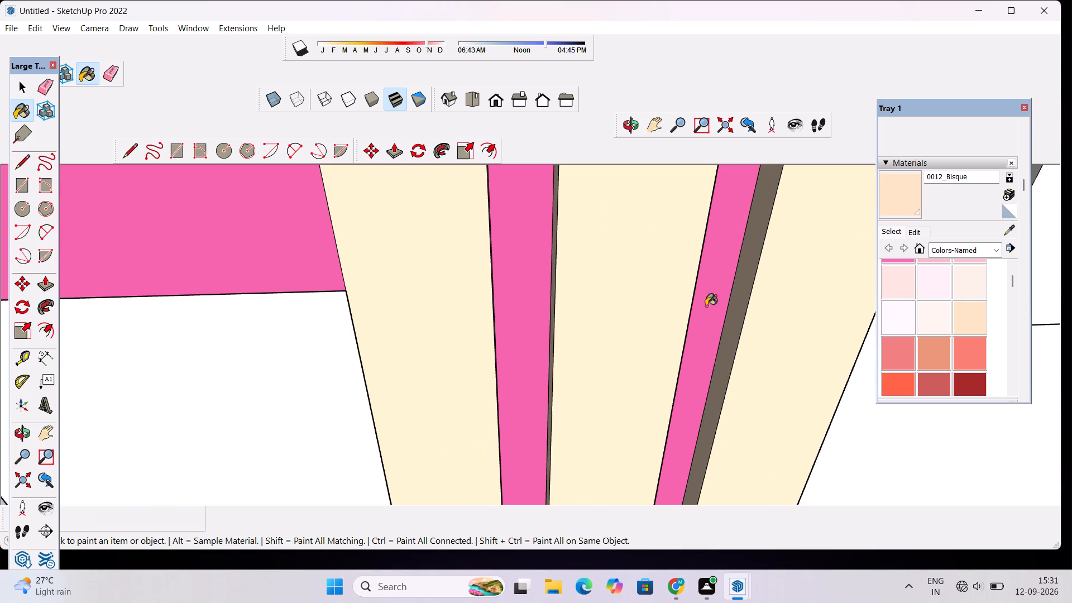
Paint the third strip's outer side face and the second strip's side face along the second gap with 0012_Bisque.
scroll(679, 305, "down", 14)
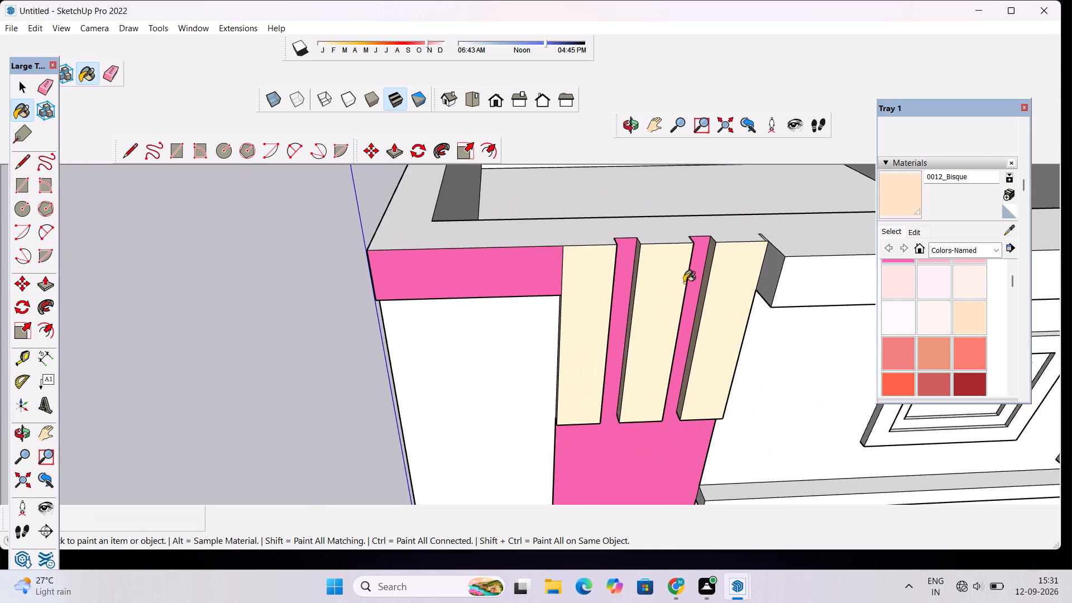
left_click(633, 131)
left_click_drag(809, 381, 598, 366)
scroll(550, 399, "up", 2)
left_click(891, 205)
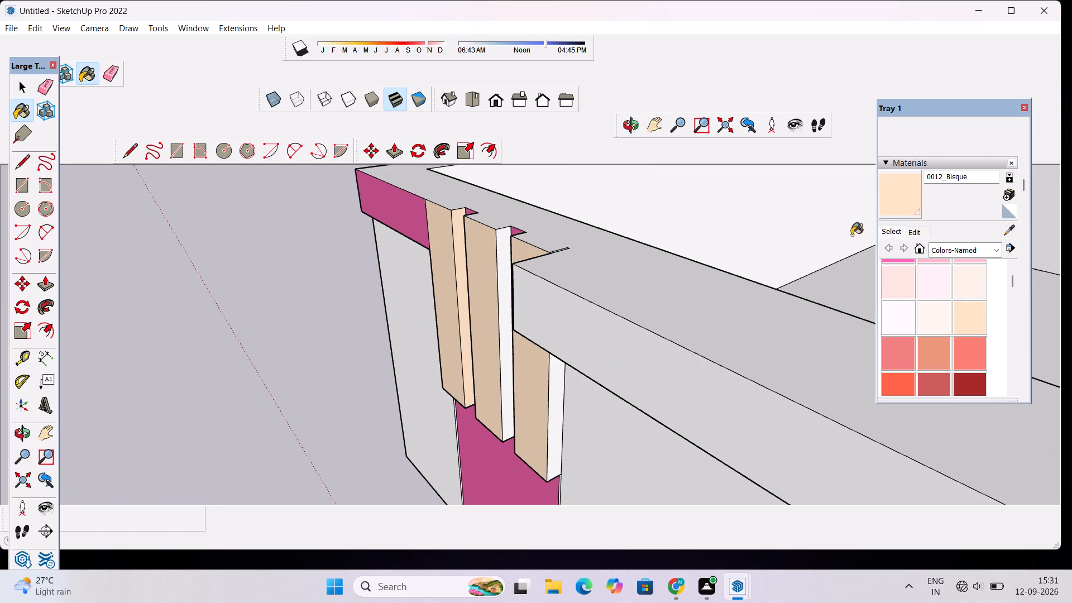
scroll(548, 447, "up", 4)
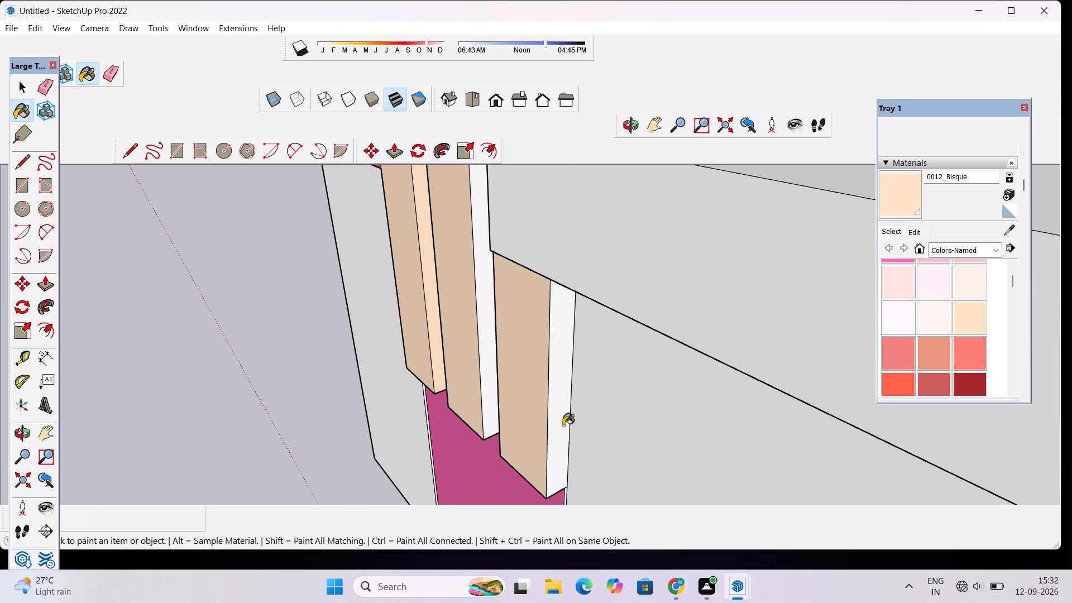
left_click(561, 415)
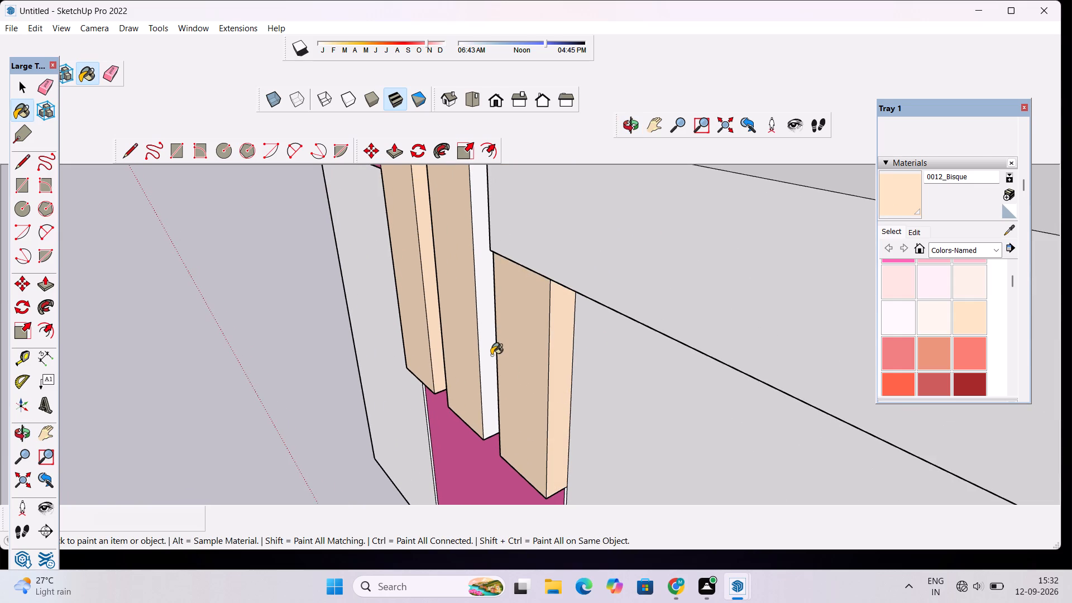
scroll(491, 355, "up", 2)
left_click(486, 347)
Paint the bottom faces of the three vertical strips on the upper corner wall with 0012_Bisque.
scroll(356, 357, "down", 4)
left_click(624, 131)
left_click_drag(418, 471, 550, 264)
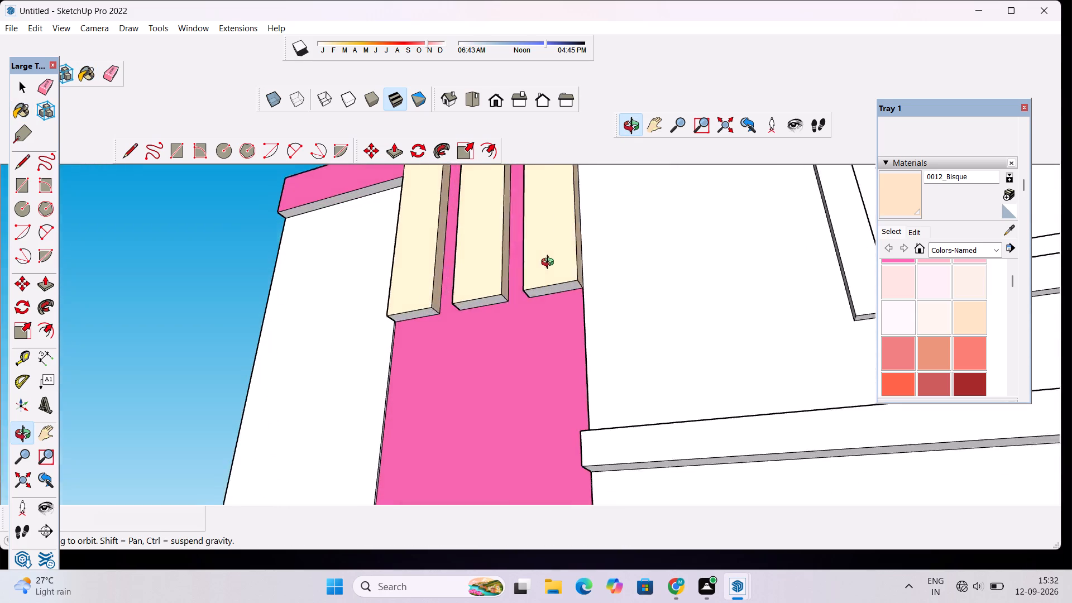
left_click_drag(550, 264, 554, 259)
left_click(888, 198)
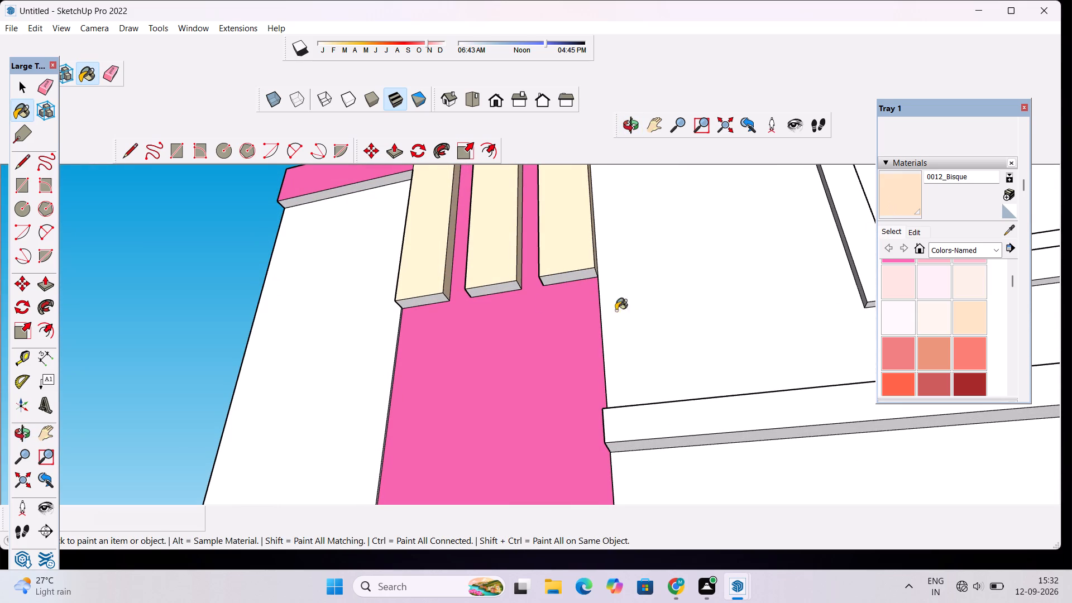
scroll(526, 289, "up", 7)
left_click(577, 264)
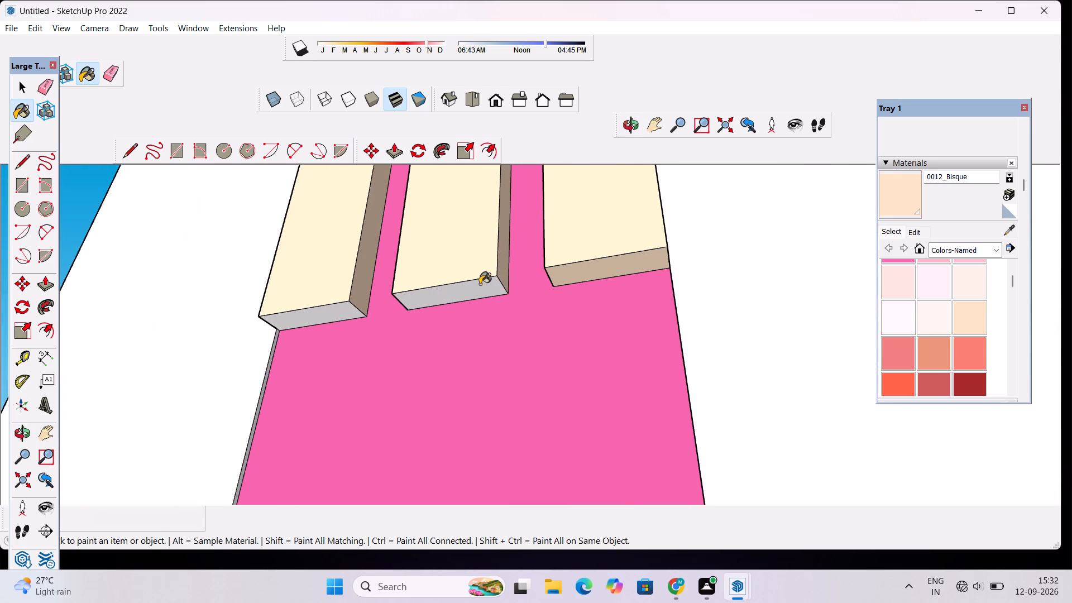
left_click(479, 284)
left_click(344, 310)
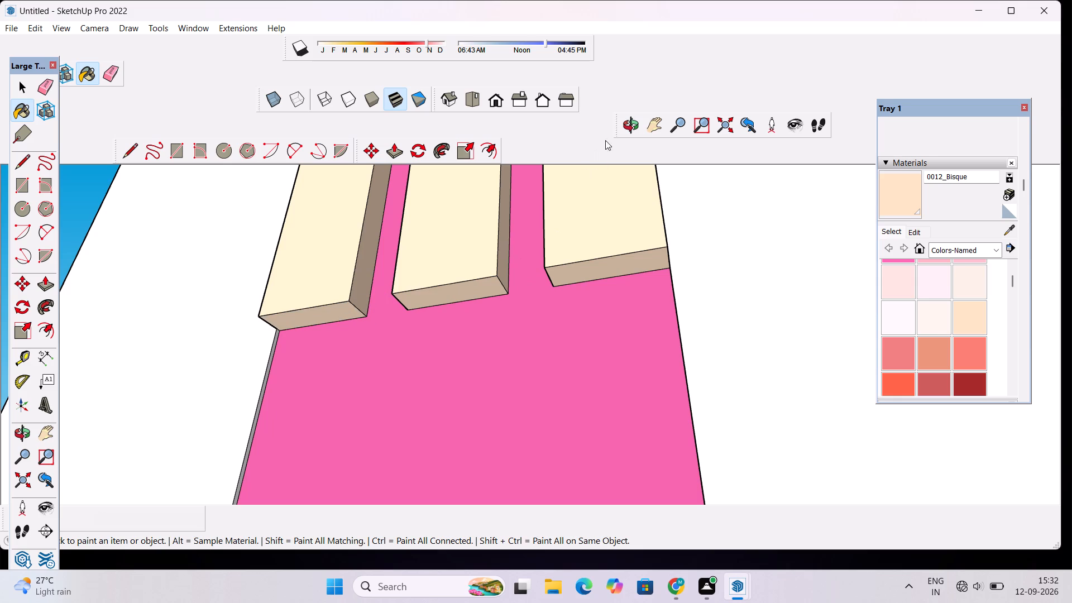
Paint the first strip's outer side face, at the corner of the house, with 0012_Bisque.
left_click(643, 119)
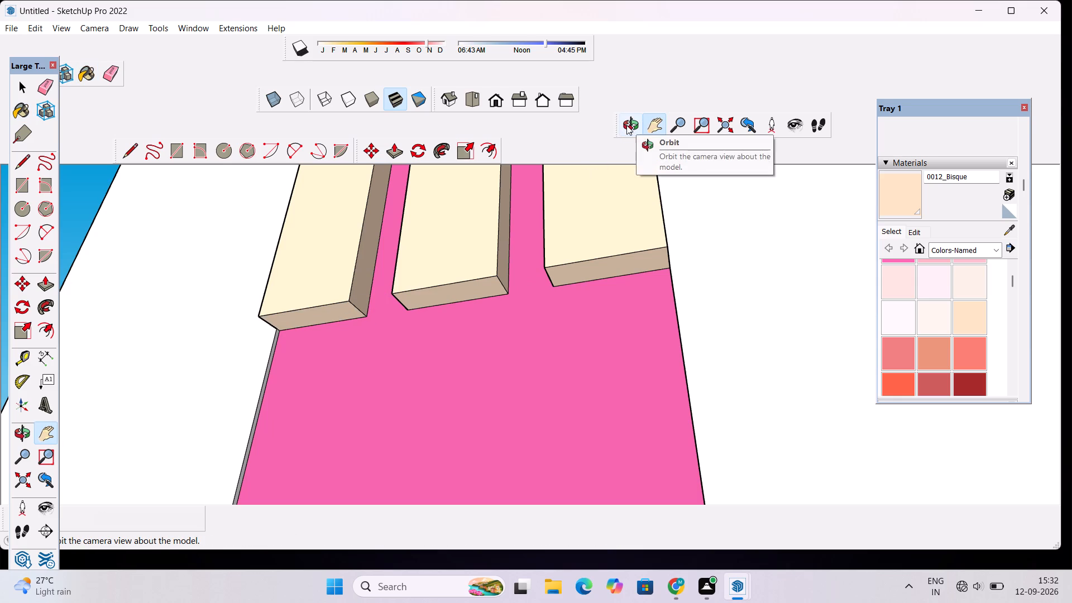
left_click(626, 125)
left_click_drag(293, 314, 628, 487)
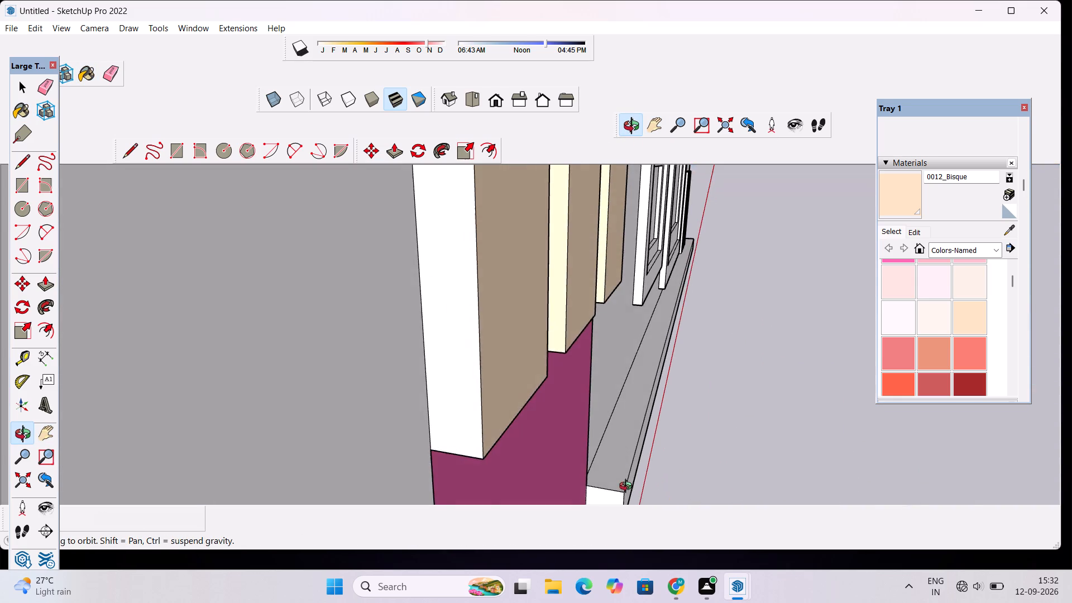
scroll(535, 408, "down", 6)
left_click_drag(518, 329, 527, 405)
scroll(527, 405, "down", 5)
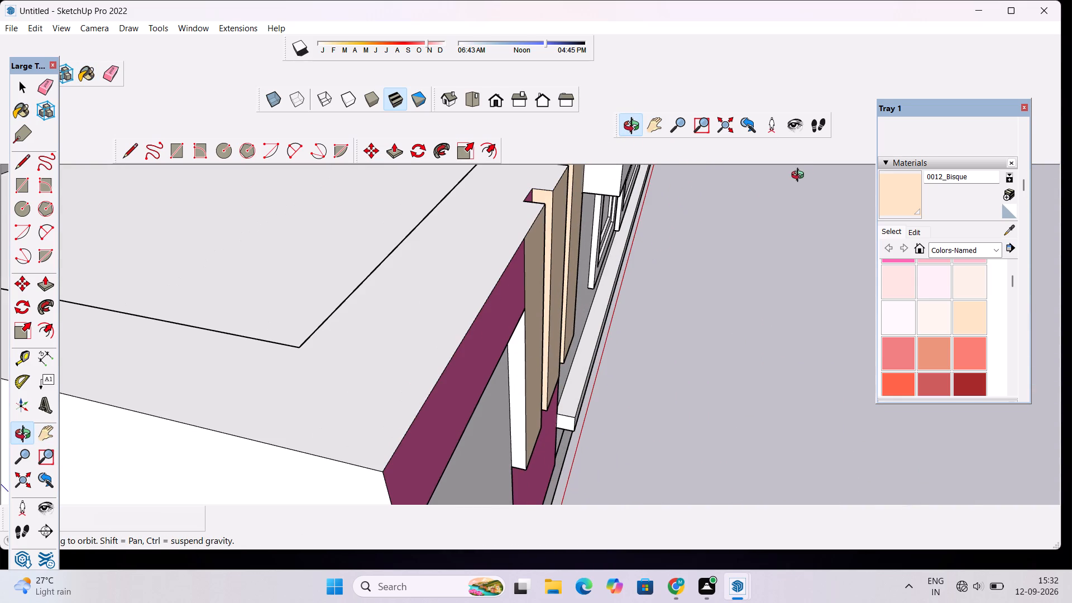
left_click(906, 202)
left_click(519, 375)
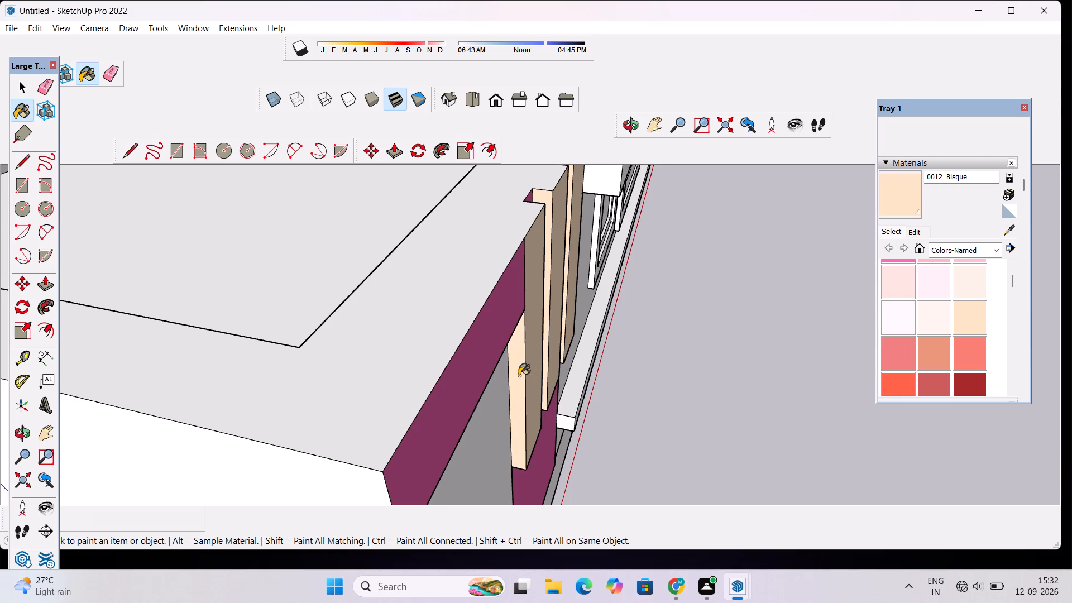
Examine the painted corner strips from several angles and against the whole front facade.
scroll(519, 377, "down", 2)
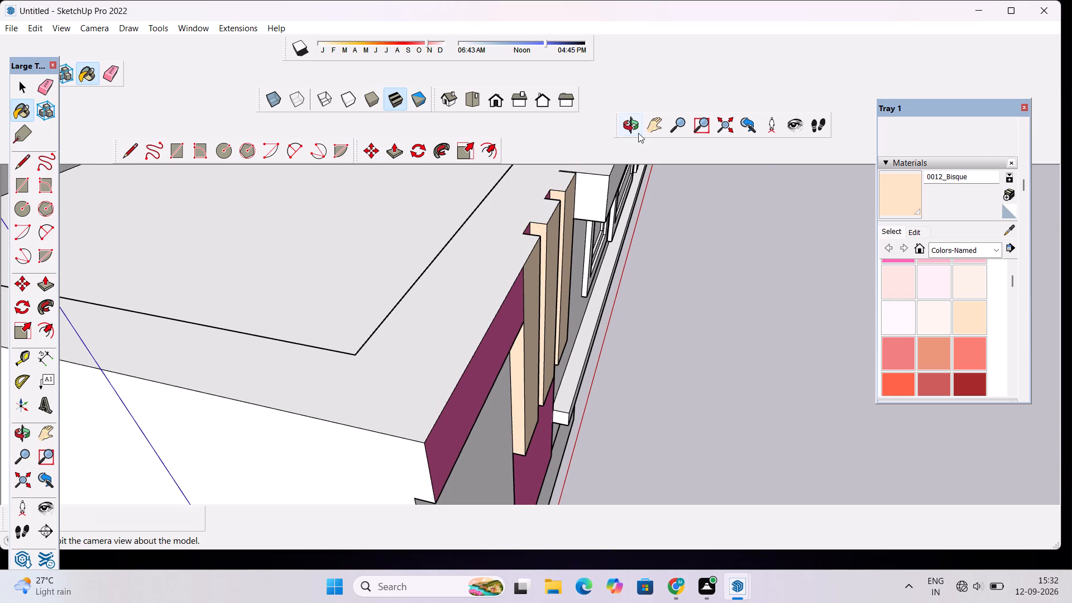
left_click(629, 123)
left_click_drag(664, 293, 470, 281)
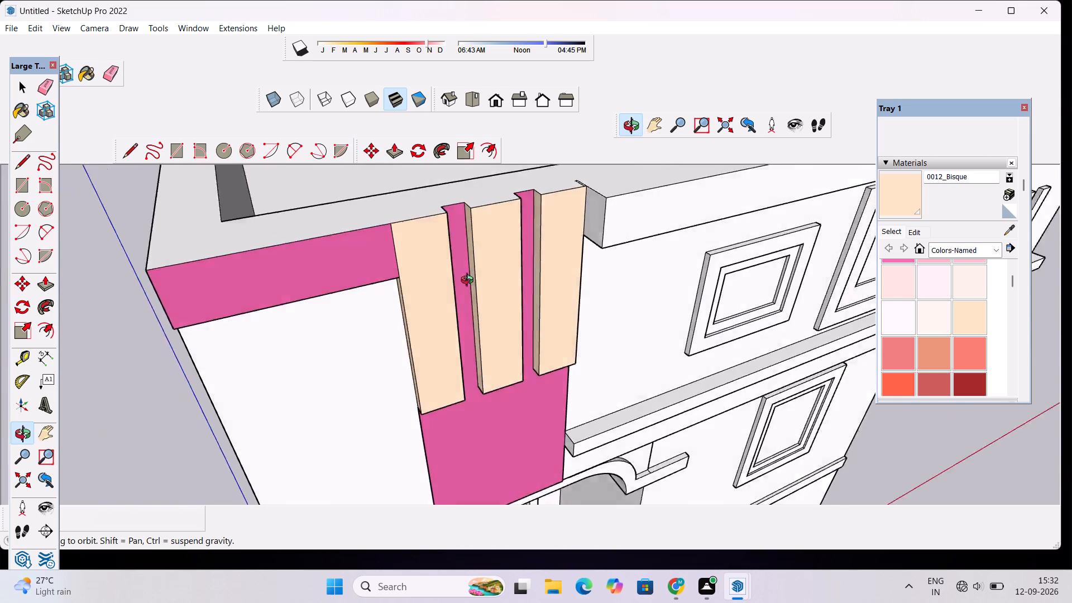
left_click_drag(470, 281, 428, 275)
scroll(429, 293, "down", 4)
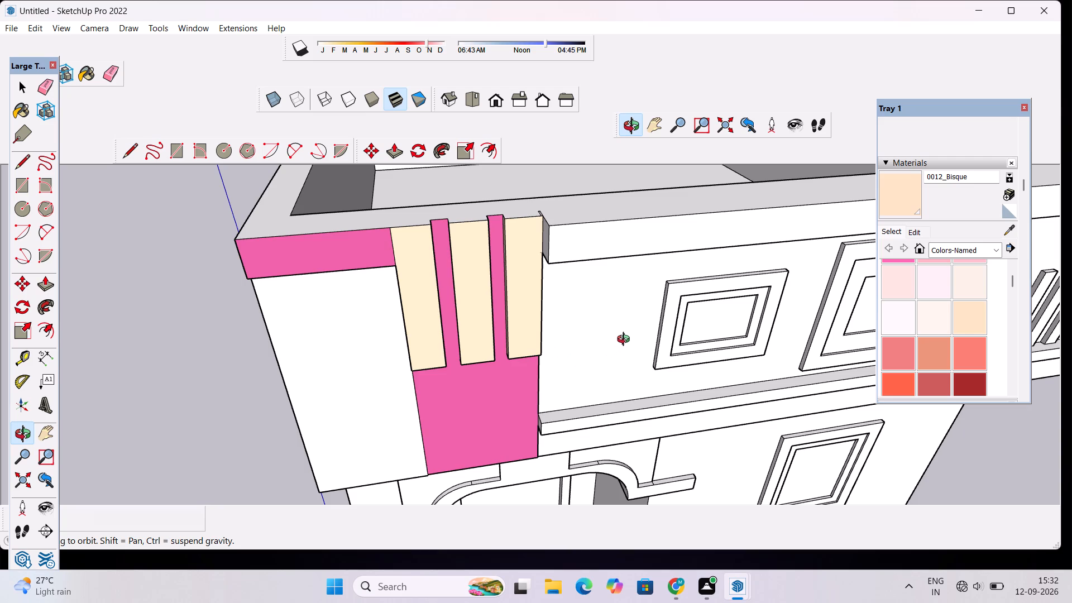
left_click_drag(626, 341, 485, 349, "shift")
left_click_drag(604, 415, 500, 353)
scroll(500, 354, "down", 5)
left_click_drag(505, 376, 529, 342)
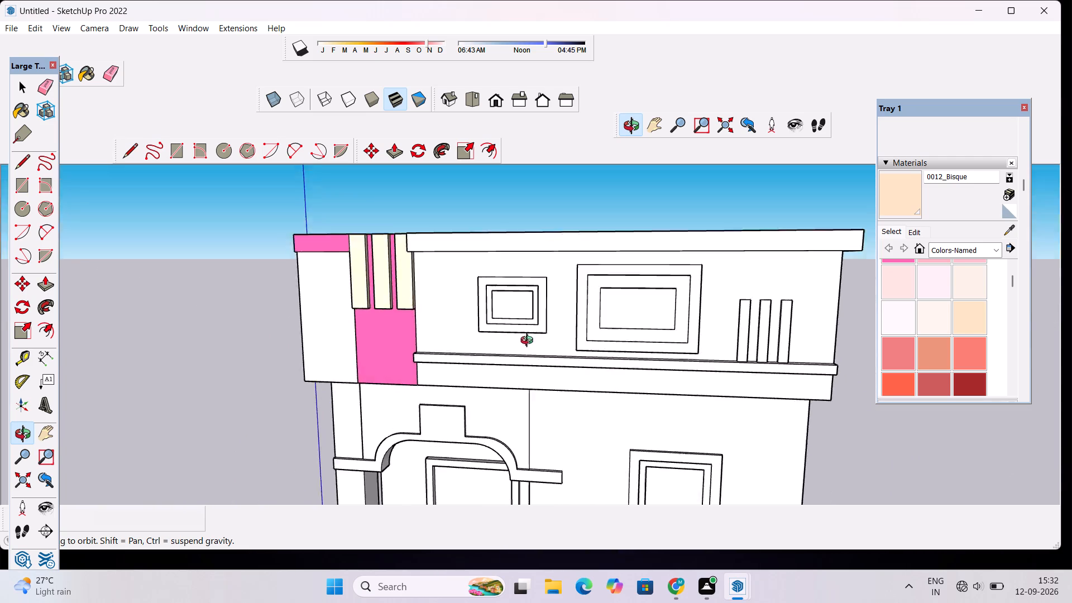
left_click_drag(529, 342, 541, 318)
scroll(542, 318, "down", 4)
left_click_drag(543, 319, 530, 401, "shift")
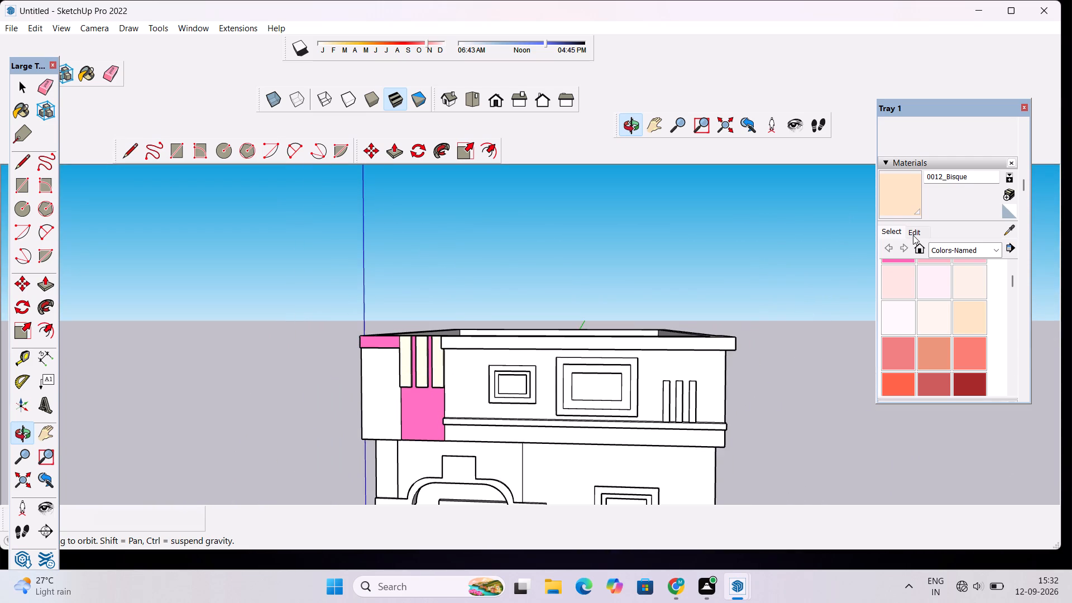
Edit the 0012_Bisque material's colour, darkening its brightness to a light tan shade.
left_click(913, 235)
left_click(946, 289)
left_click(947, 291)
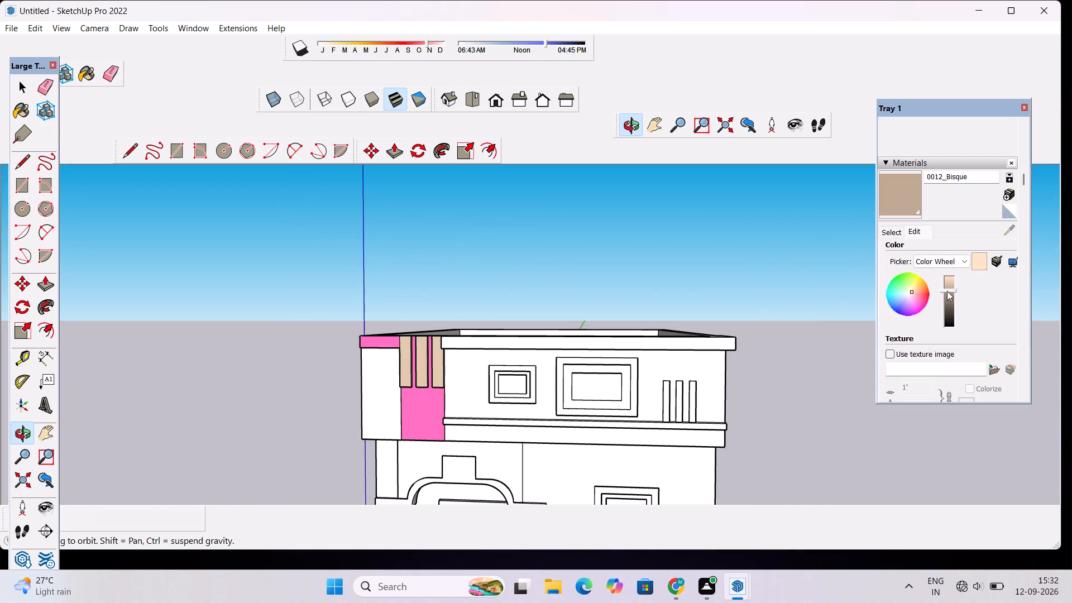
scroll(529, 333, "down", 5)
left_click_drag(524, 335, 524, 352)
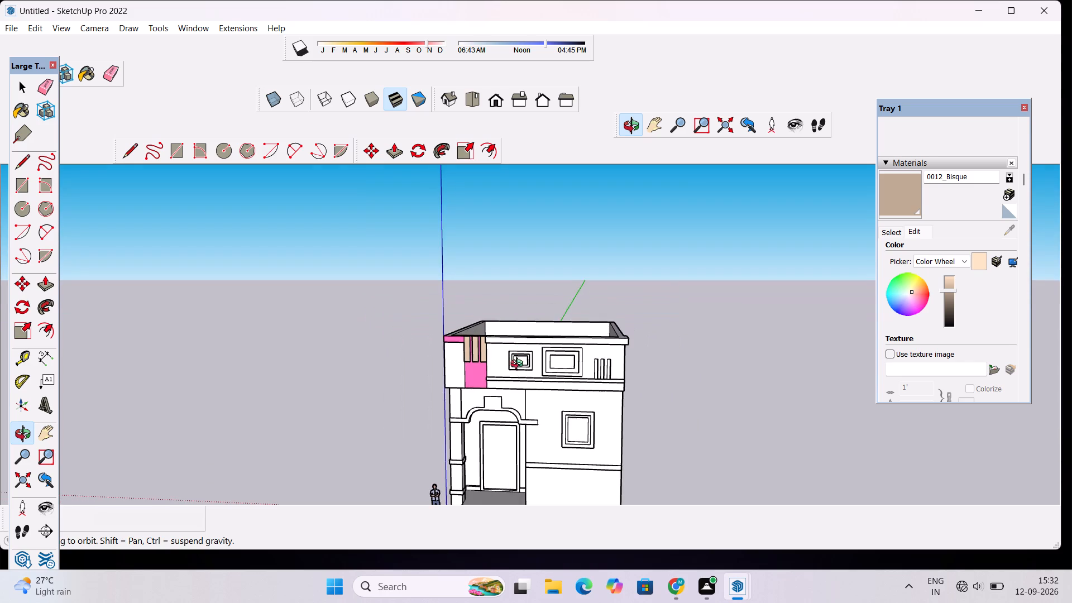
scroll(478, 365, "up", 9)
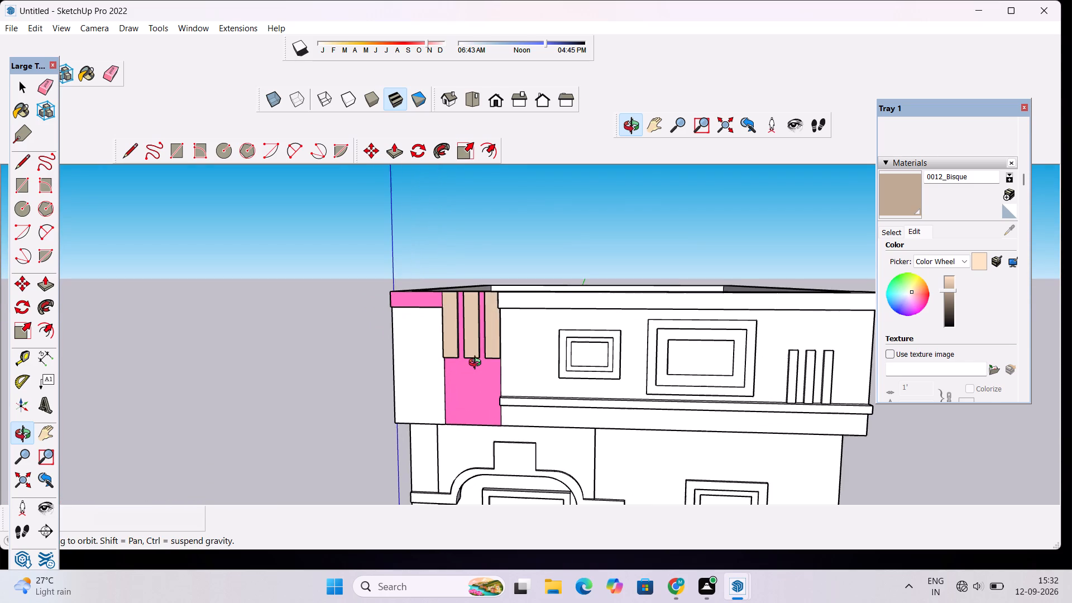
left_click_drag(467, 363, 480, 441)
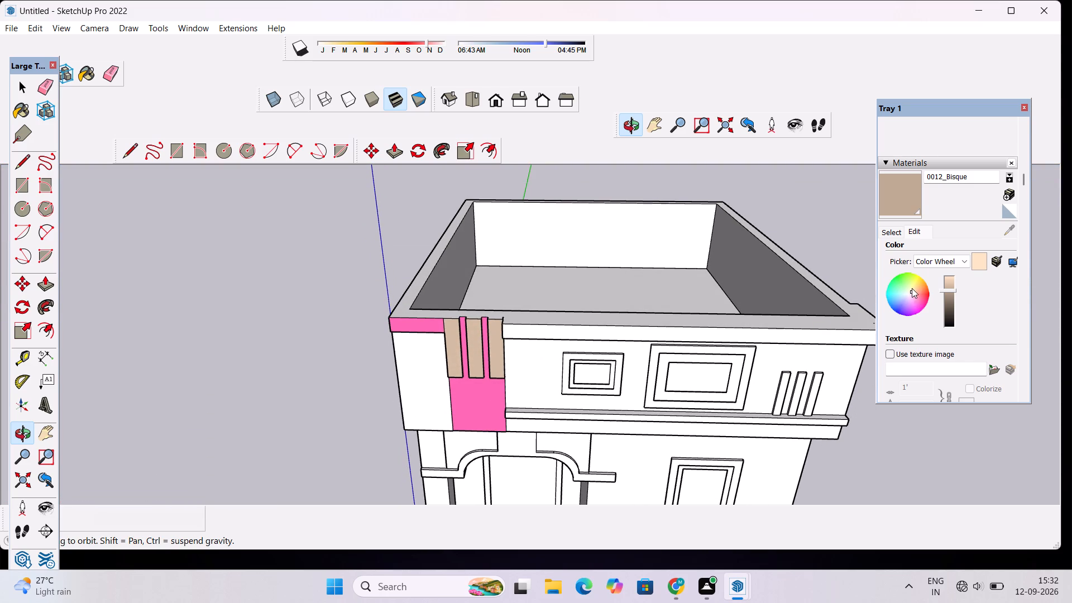
left_click(949, 287)
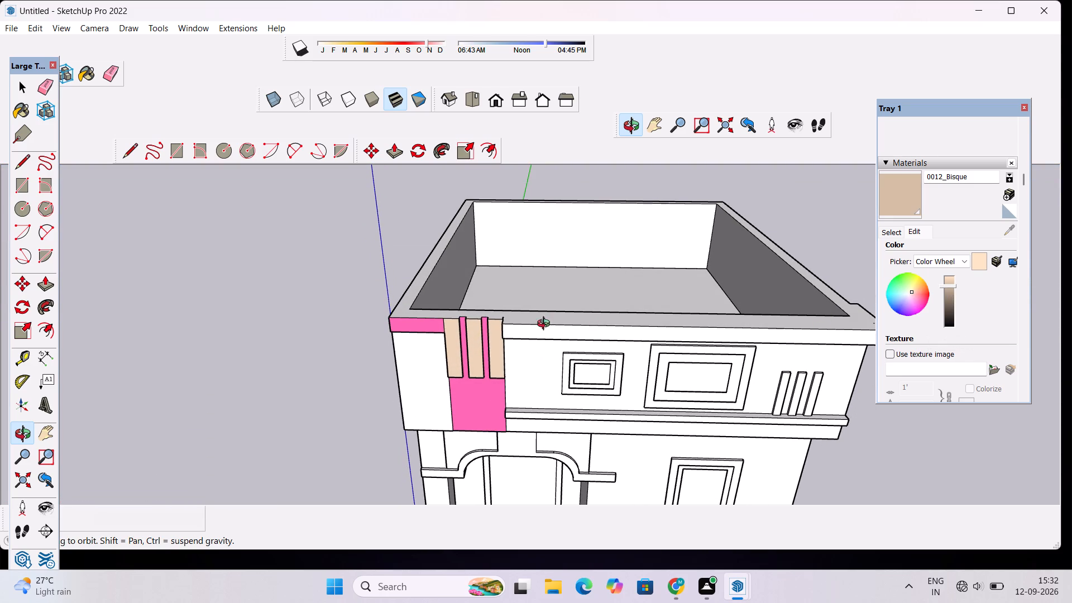
Paint the outer frames of the small and large upper-storey windows with the darkened 0012_Bisque.
scroll(501, 351, "down", 3)
left_click_drag(497, 372, 516, 308)
scroll(525, 312, "down", 4)
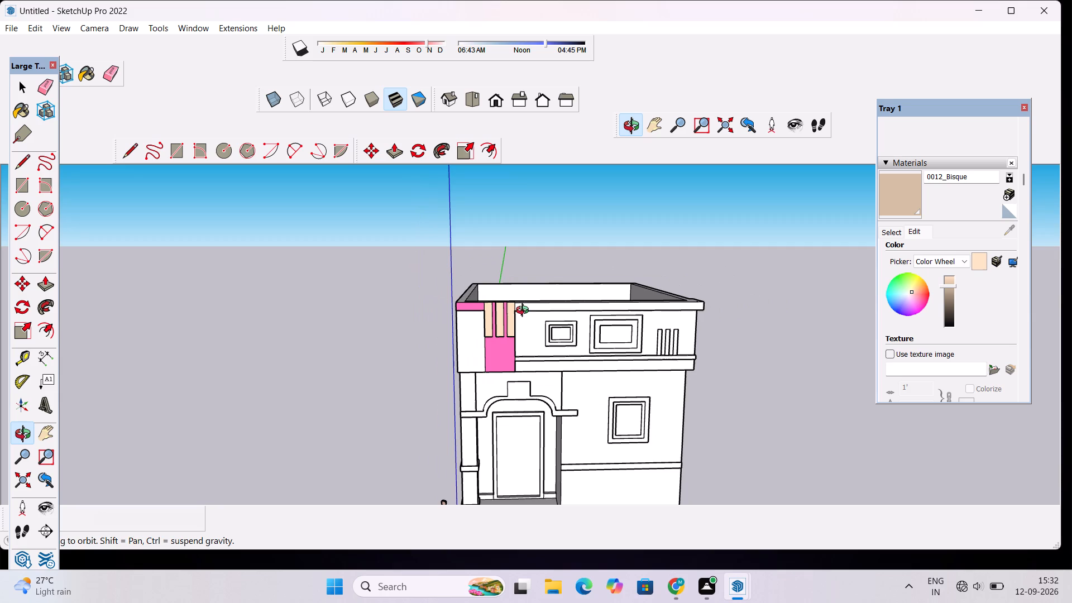
scroll(625, 350, "up", 1)
left_click_drag(659, 338, 524, 334, "shift")
scroll(448, 339, "up", 3)
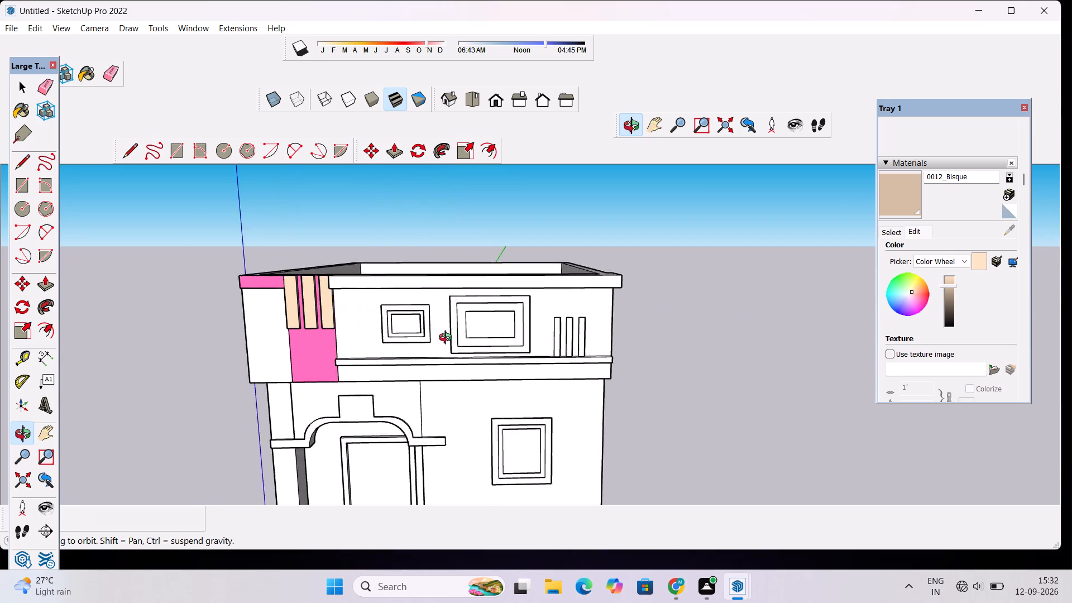
scroll(448, 339, "up", 5)
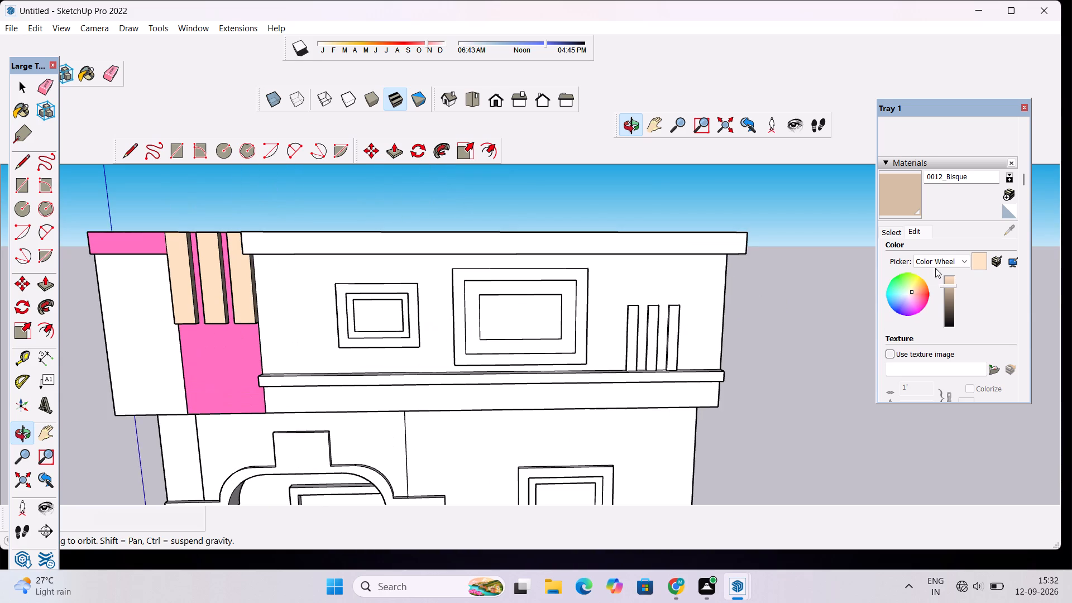
left_click(898, 208)
left_click(895, 174)
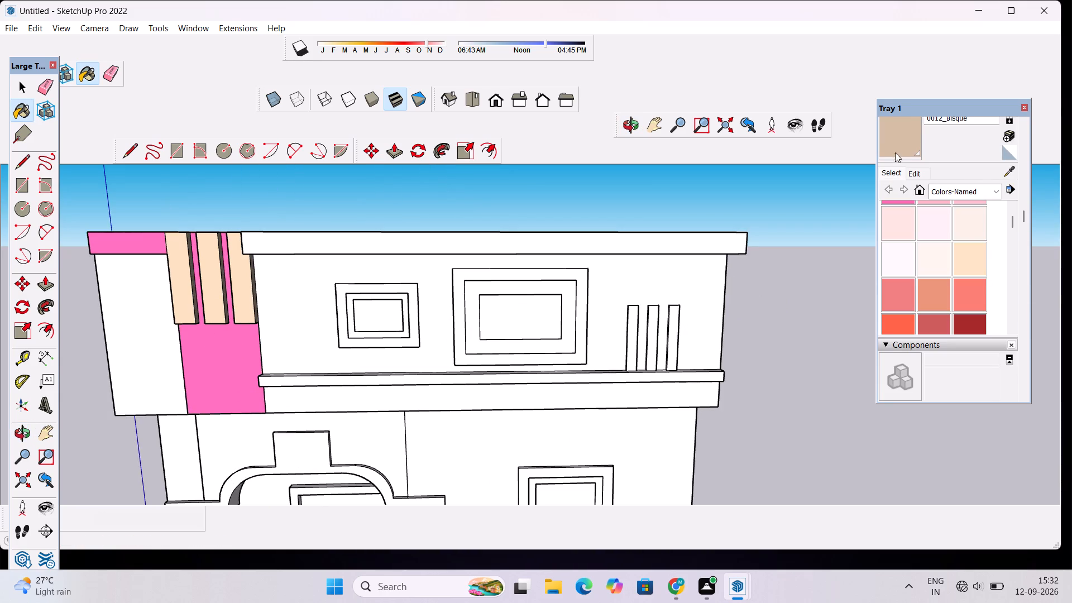
left_click(895, 146)
scroll(361, 277, "up", 4)
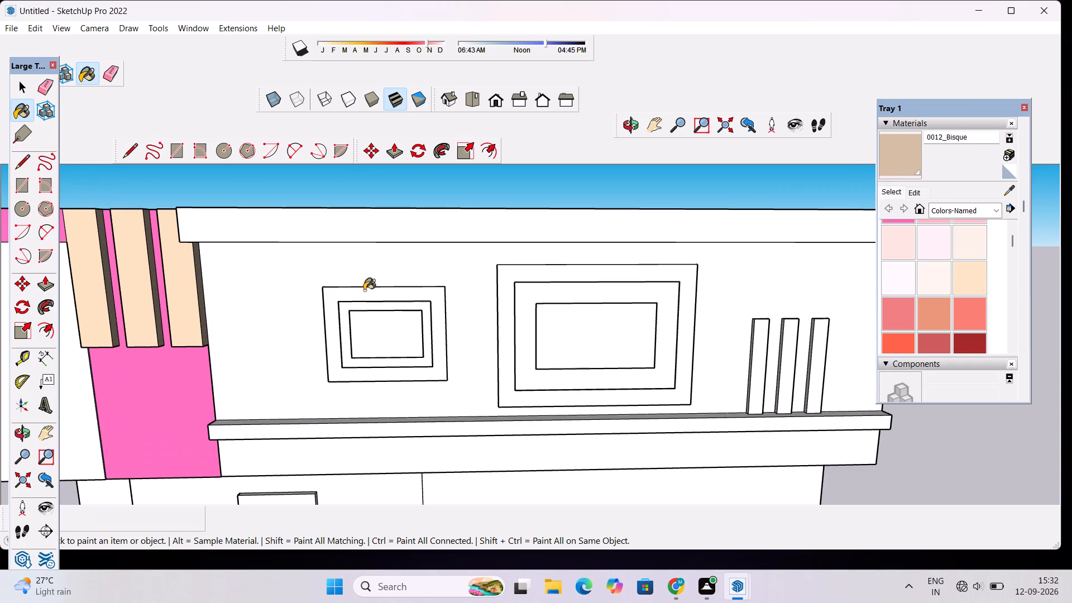
left_click(366, 294)
left_click(530, 276)
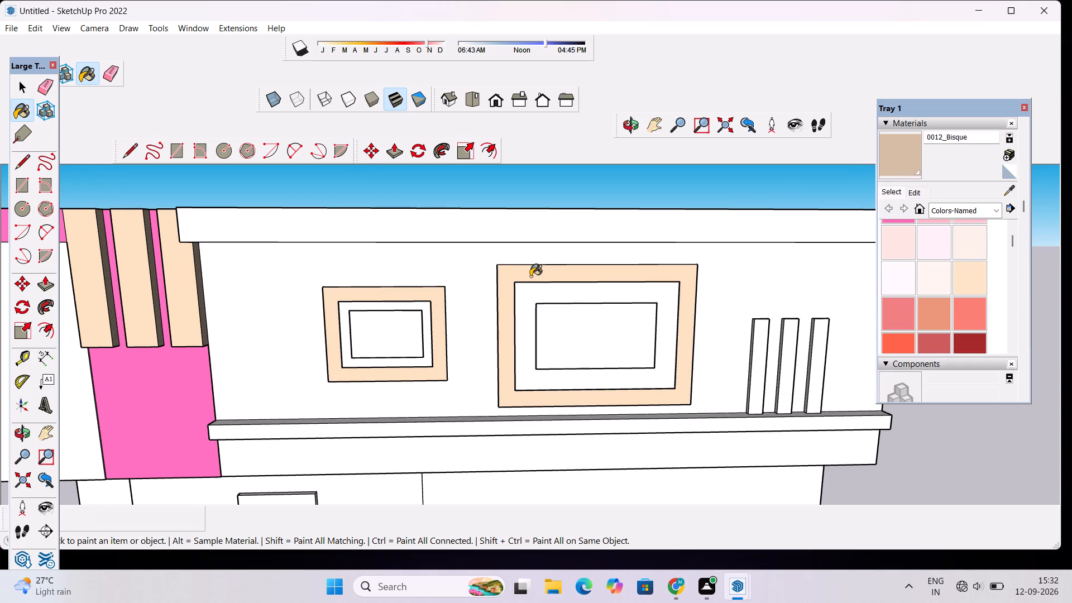
Paint the front faces of the three small vertical strips beside the large upper window with 0012_Bisque.
left_click(762, 352)
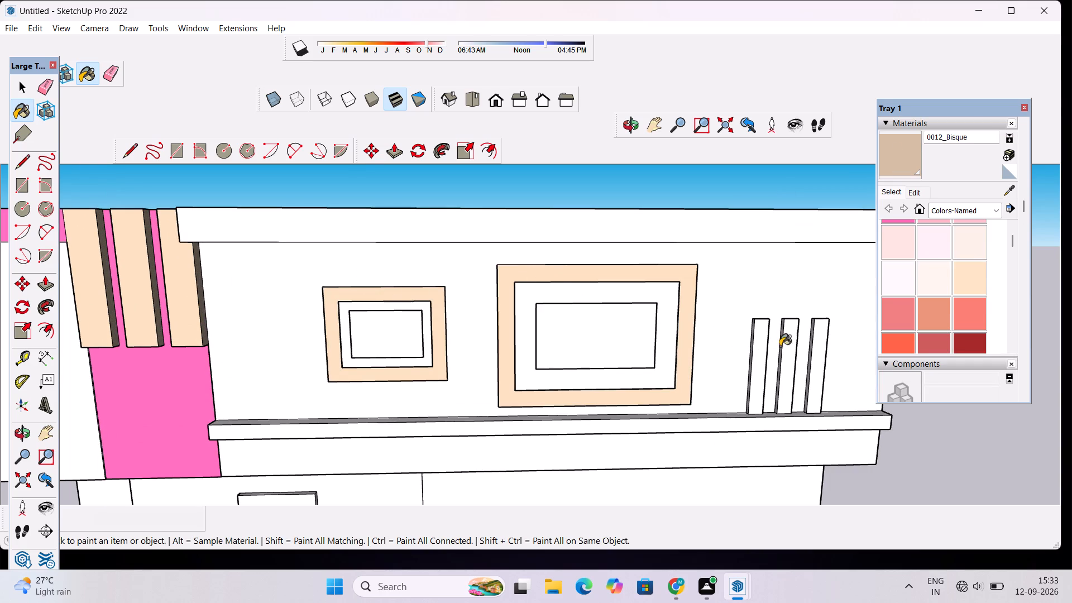
left_click(788, 341)
left_click(817, 343)
Paint the window-facing side faces of the three small vertical strips with 0012_Bisque.
scroll(801, 344, "up", 9)
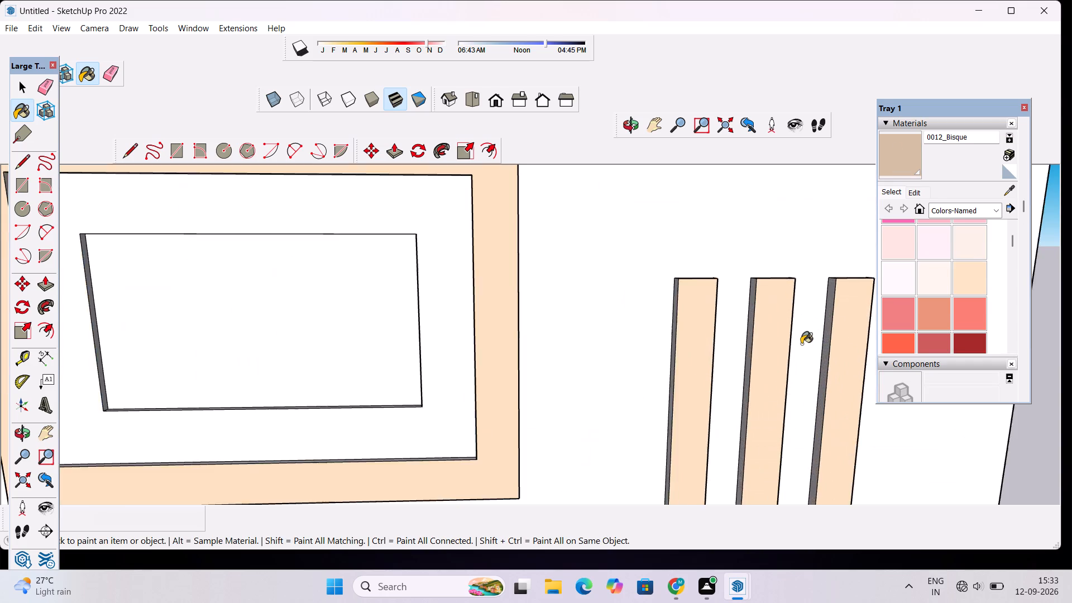
scroll(801, 344, "up", 6)
left_click(848, 348)
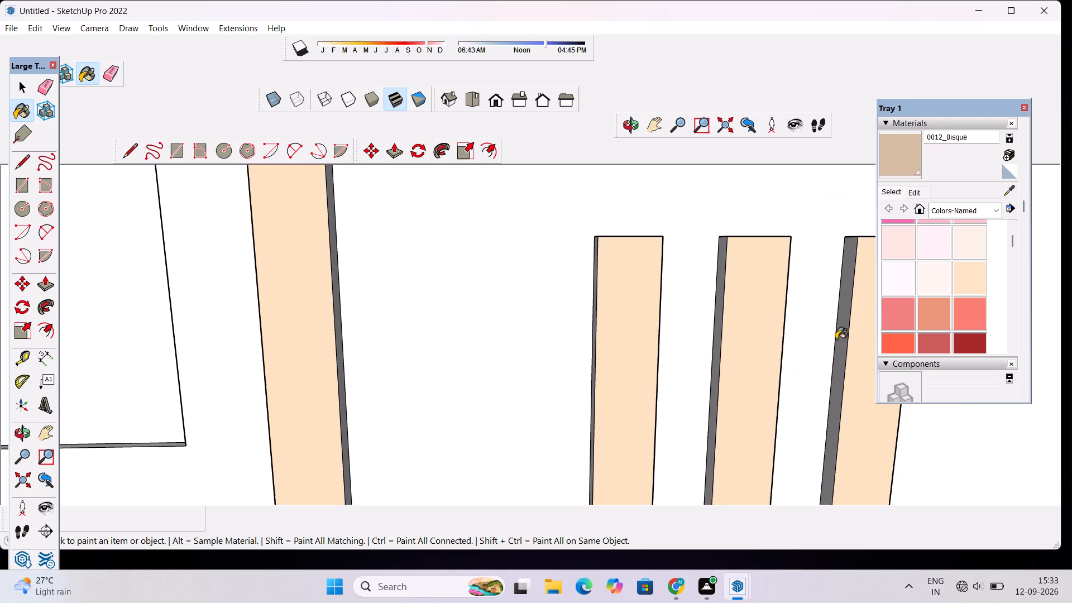
left_click(842, 346)
scroll(700, 365, "up", 9)
left_click(749, 342)
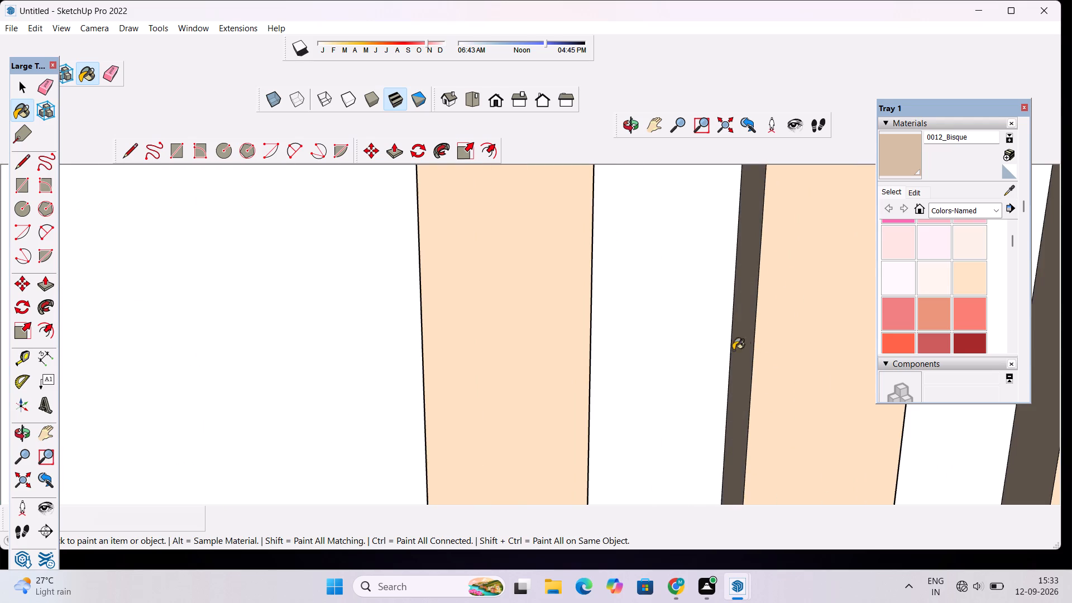
scroll(719, 357, "down", 13)
scroll(613, 366, "up", 10)
left_click(643, 362)
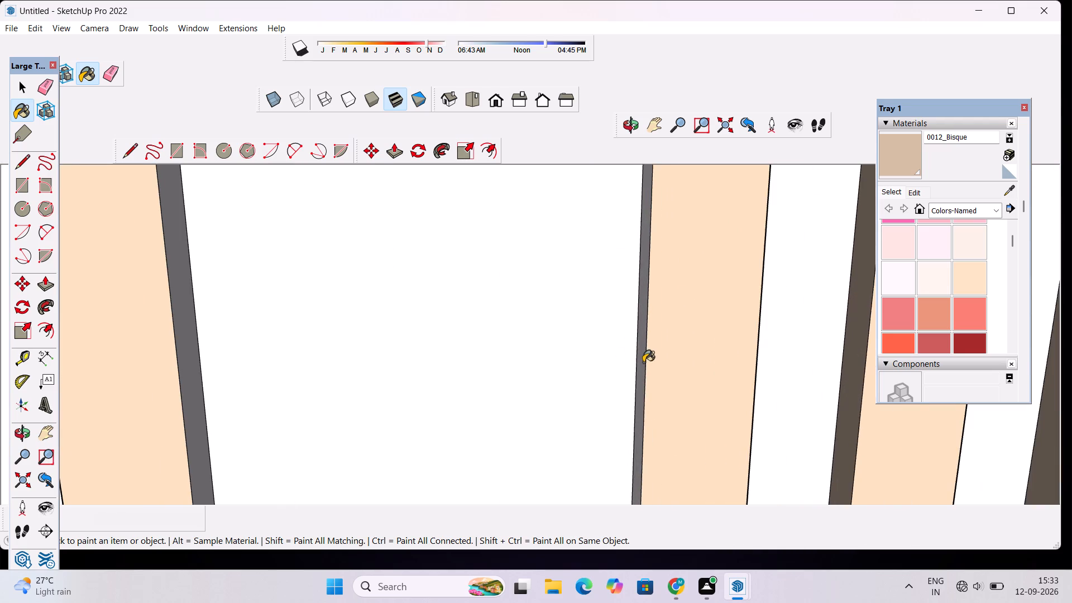
Paint the top faces of the three small vertical strips and the far side of the strip nearest the window with 0012_Bisque.
scroll(643, 362, "down", 16)
scroll(738, 290, "up", 17)
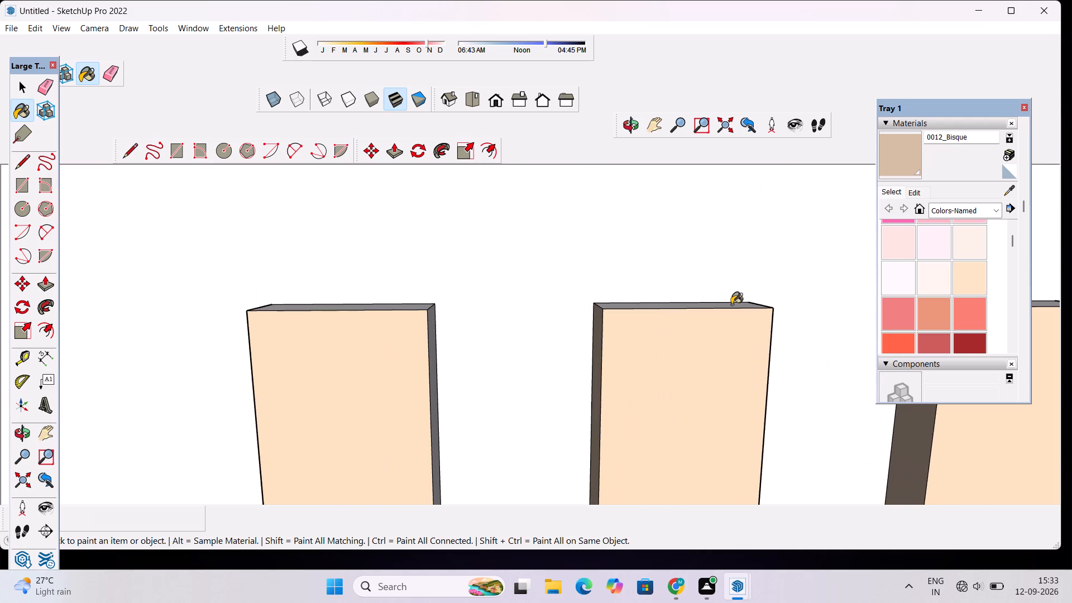
left_click(730, 305)
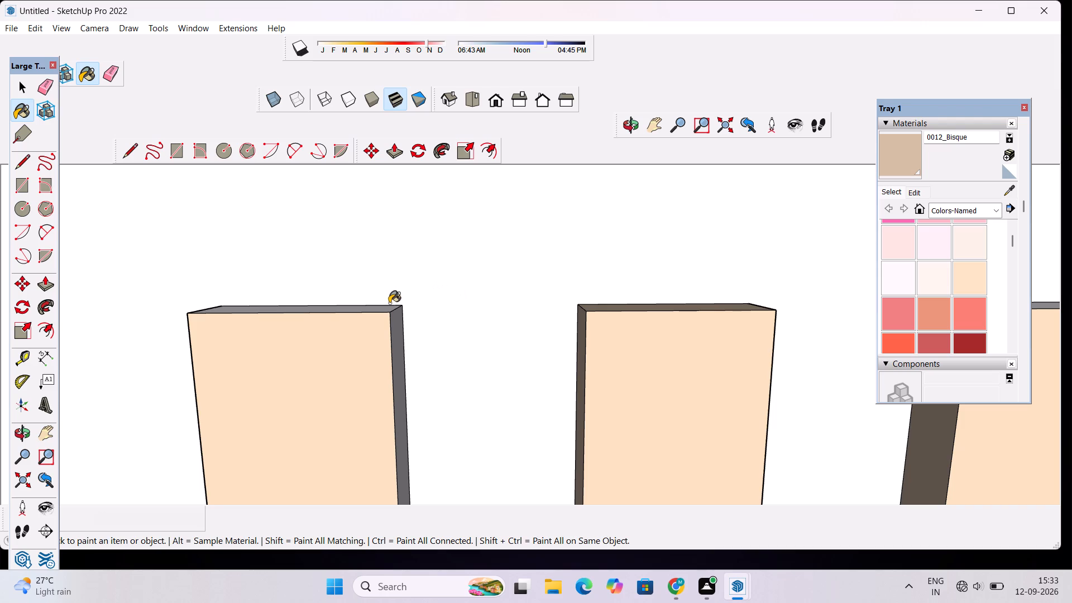
left_click(384, 307)
left_click(390, 326)
left_click(398, 335)
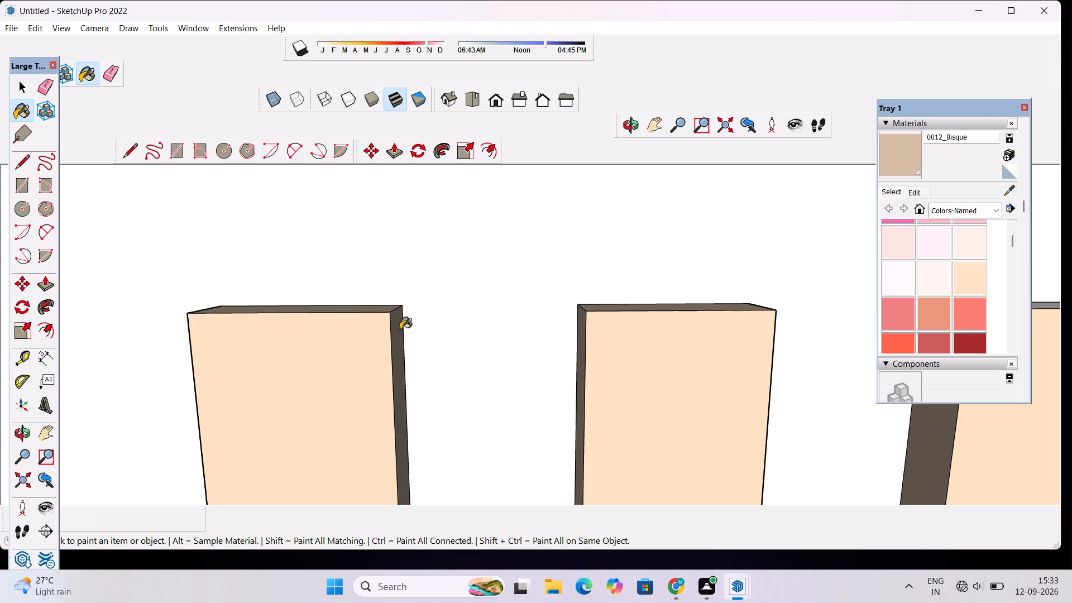
scroll(399, 329, "down", 12)
scroll(609, 308, "up", 9)
left_click(628, 319)
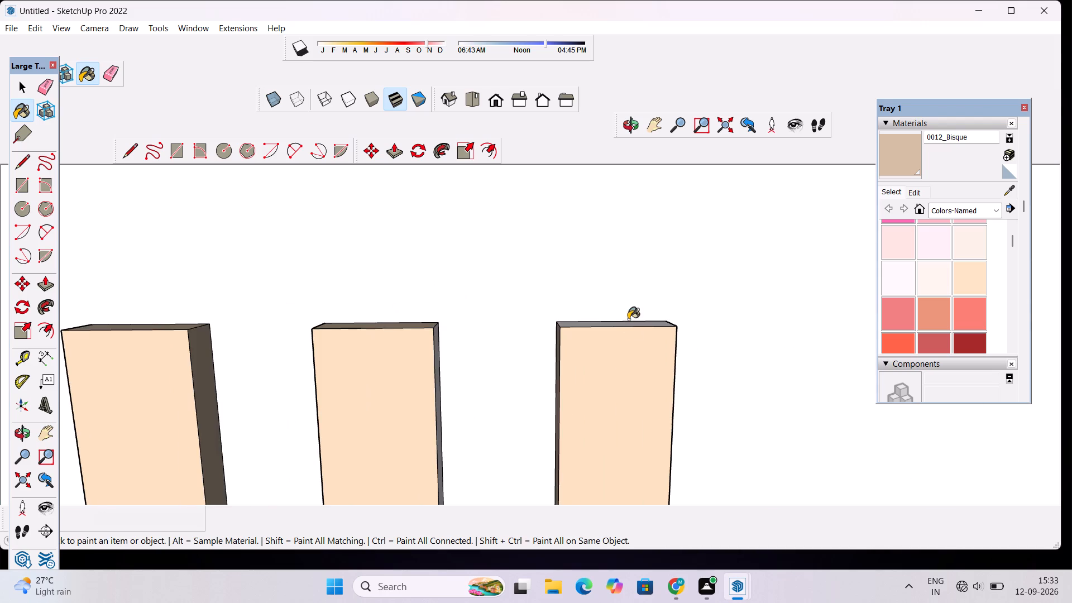
Paint the sides facing away from the window on the other two small vertical strips with 0012_Bisque.
left_click(630, 127)
left_click_drag(744, 418, 587, 407)
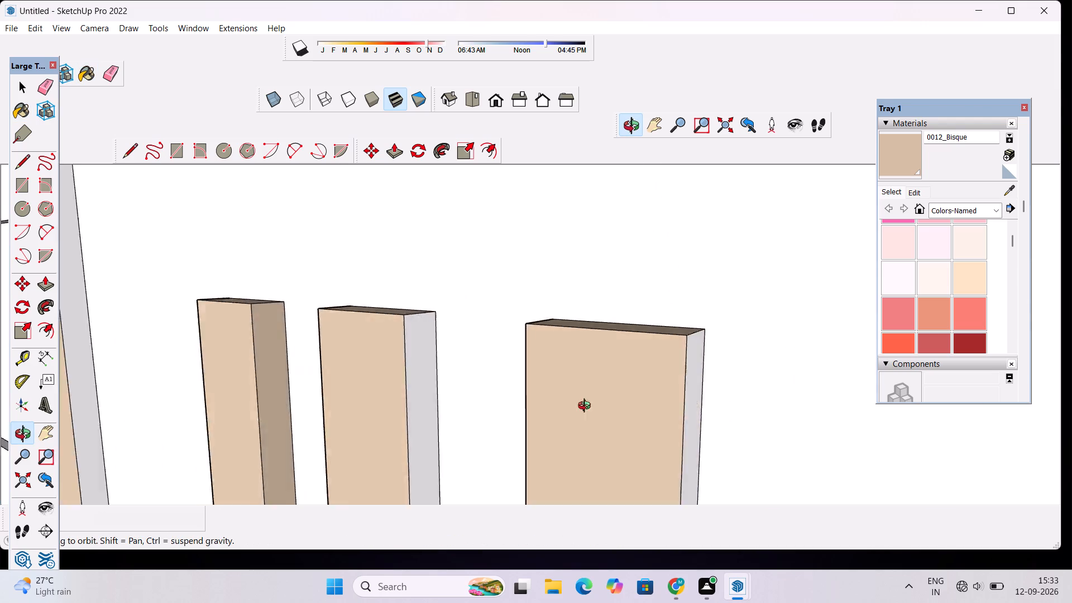
left_click_drag(587, 407, 484, 400)
scroll(540, 379, "down", 1)
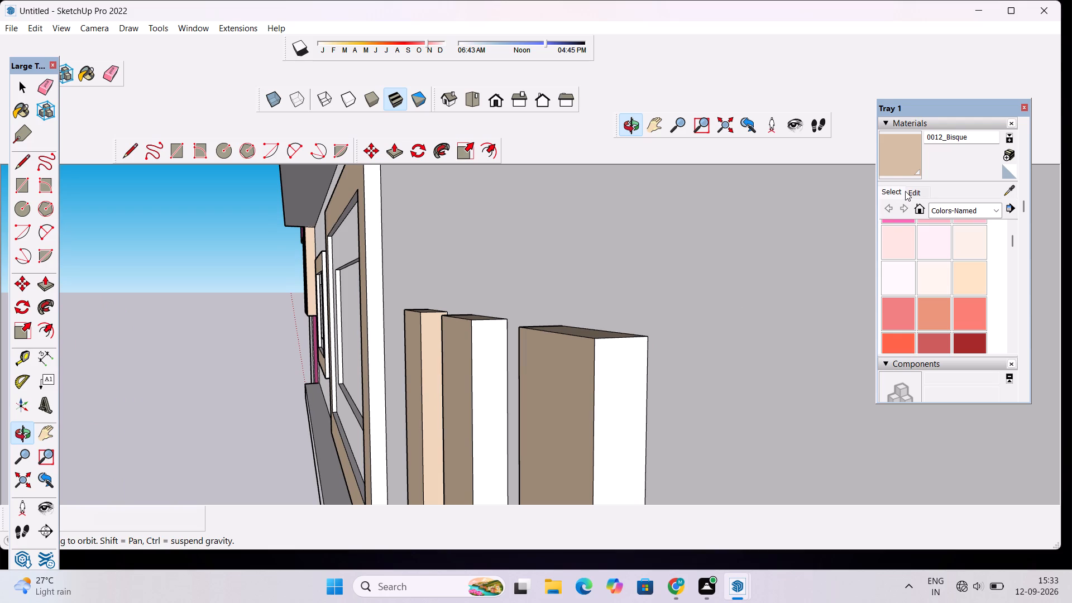
left_click(892, 161)
left_click(606, 379)
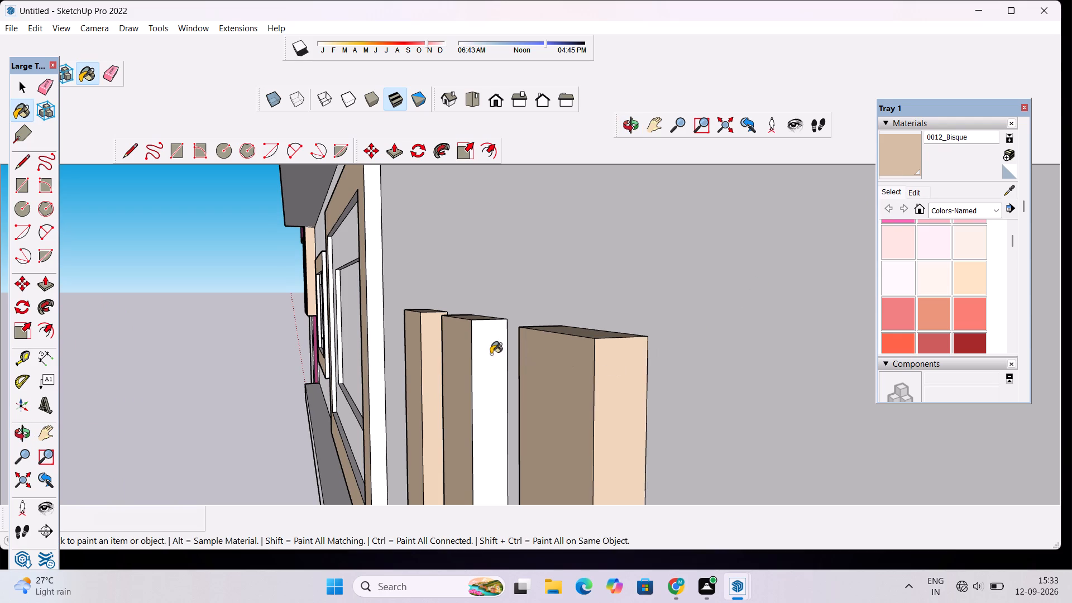
left_click(491, 354)
Paint the strip-facing outer sides of both upper window frames and the large frame's inner side face with 0012_Bisque.
scroll(490, 354, "down", 18)
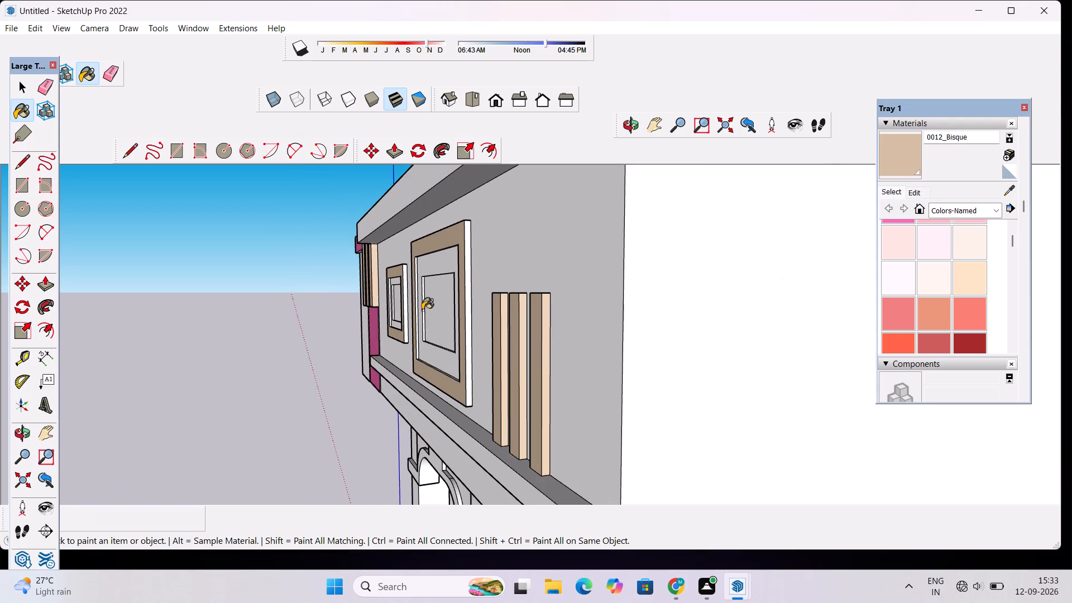
scroll(429, 310, "up", 8)
left_click(604, 319)
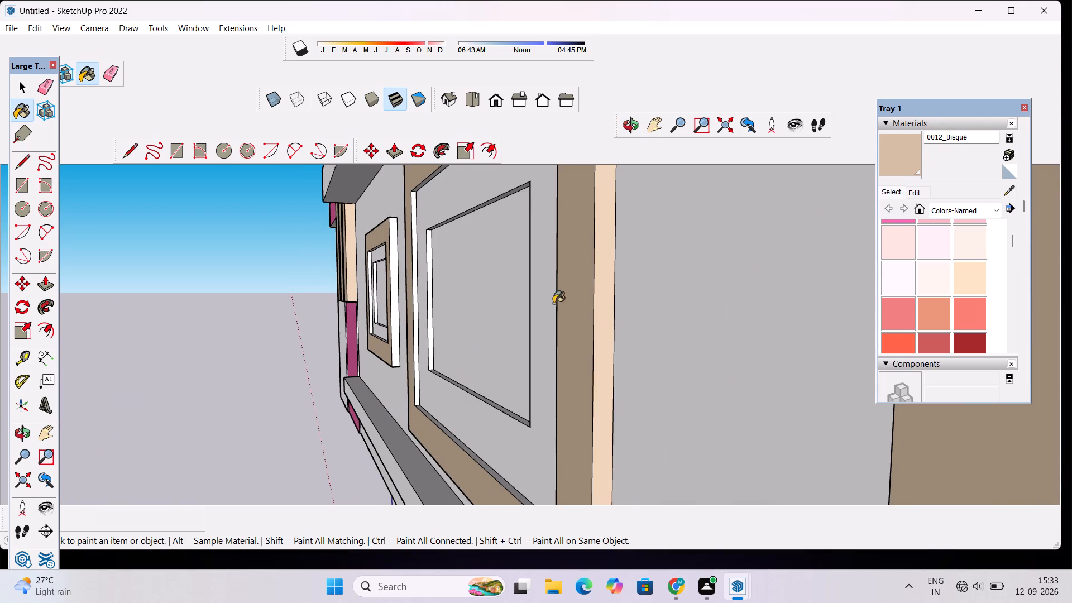
scroll(553, 303, "down", 1)
scroll(396, 290, "up", 5)
left_click(403, 287)
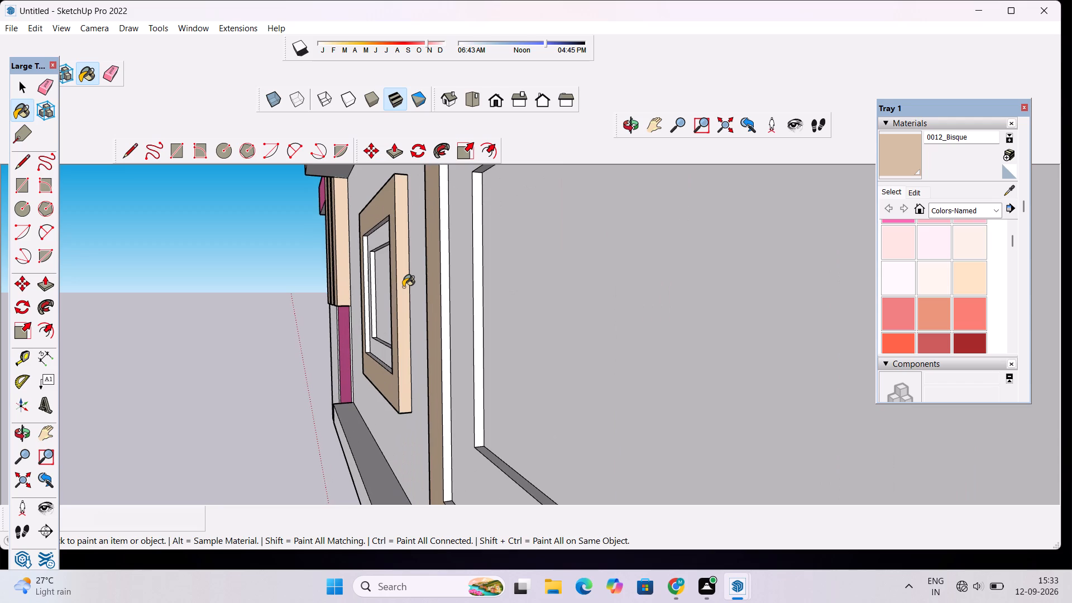
scroll(485, 331, "up", 3)
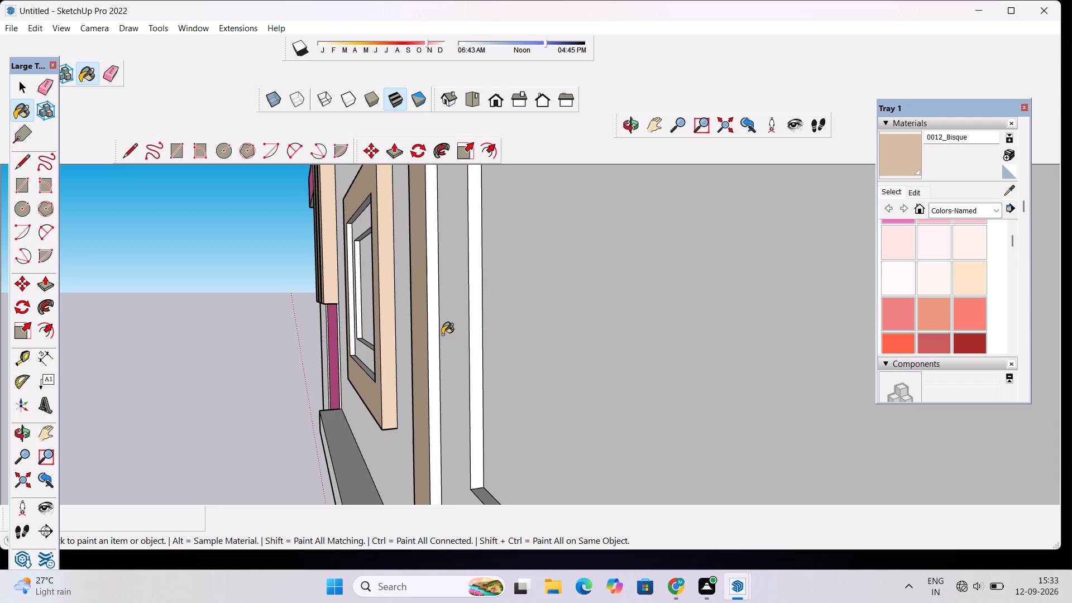
left_click(436, 337)
Paint the inner edge faces of the small upper window frame at its far side, bottom and top with 0012_Bisque.
scroll(352, 288, "up", 4)
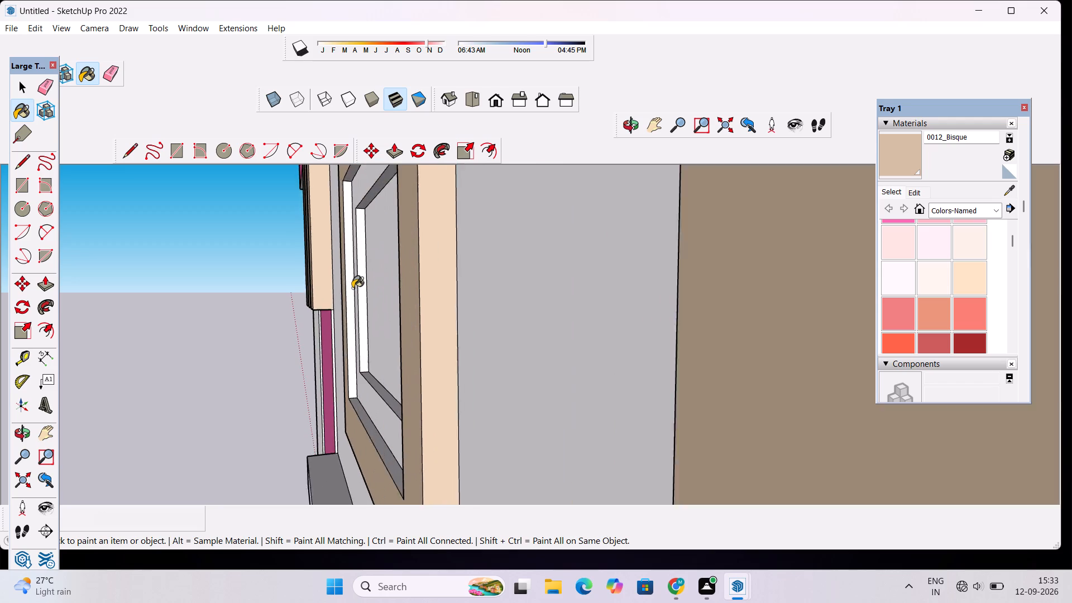
scroll(352, 288, "up", 2)
left_click(351, 281)
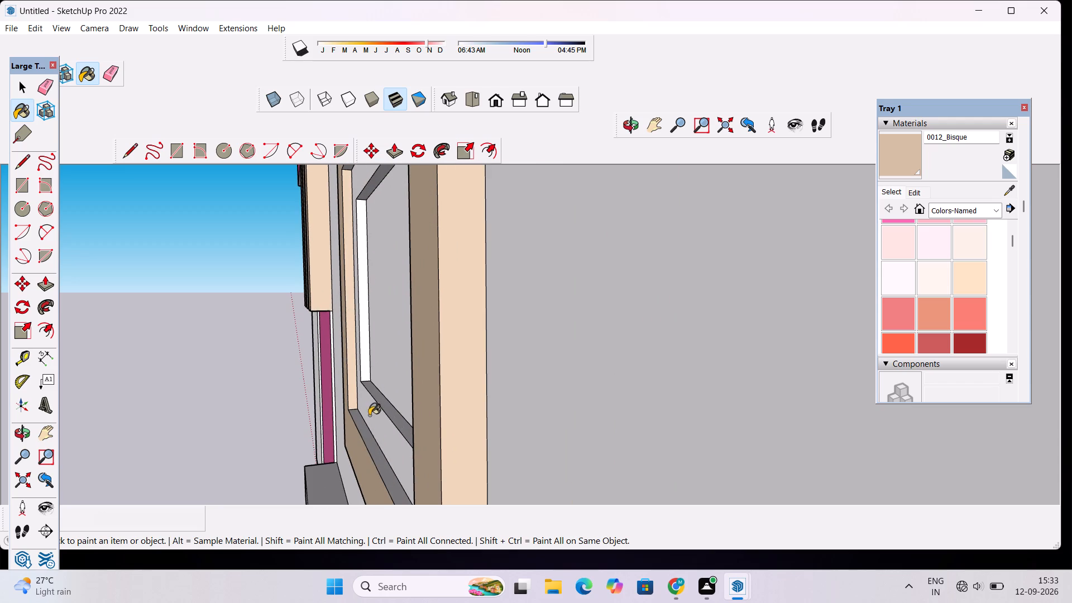
left_click(365, 431)
scroll(363, 426, "down", 6)
scroll(384, 251, "up", 5)
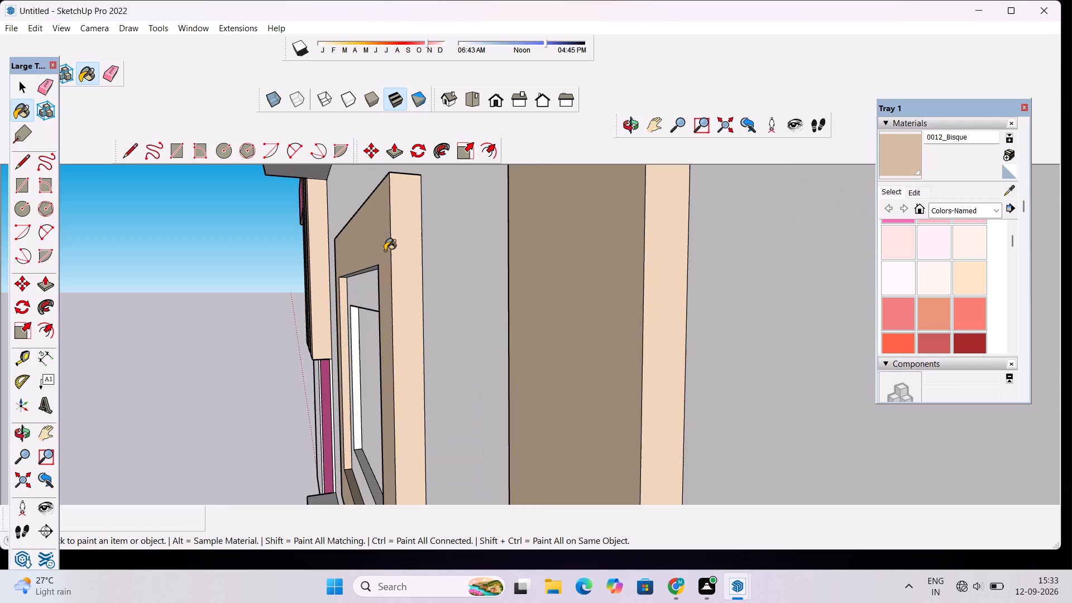
scroll(385, 293, "up", 4)
scroll(356, 248, "up", 8)
left_click(365, 255)
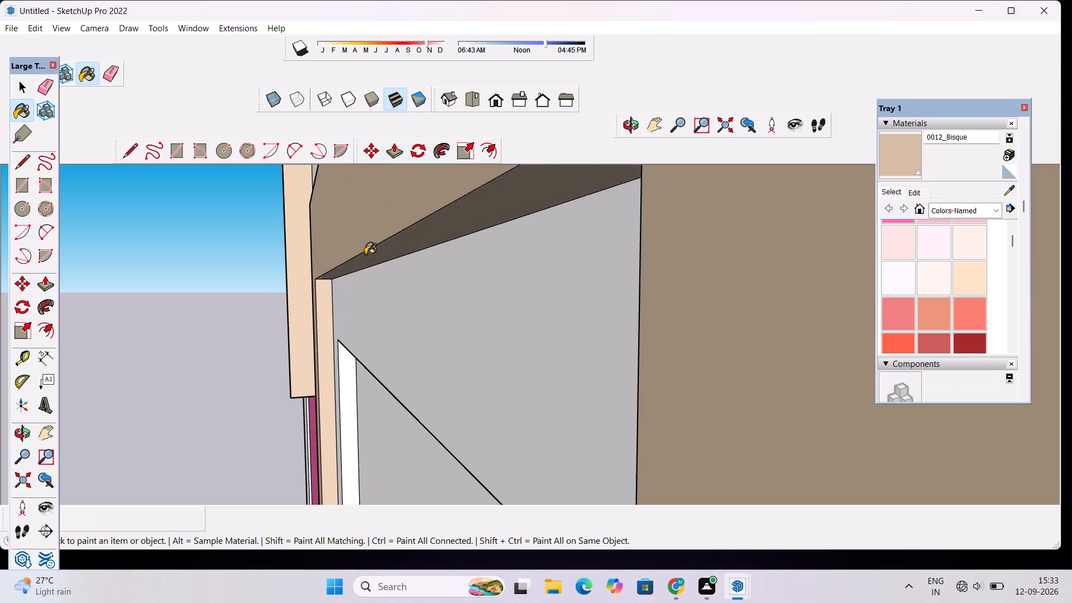
Paint the underside of the large upper window frame's top bar with 0012_Bisque.
scroll(368, 260, "down", 15)
scroll(520, 304, "down", 13)
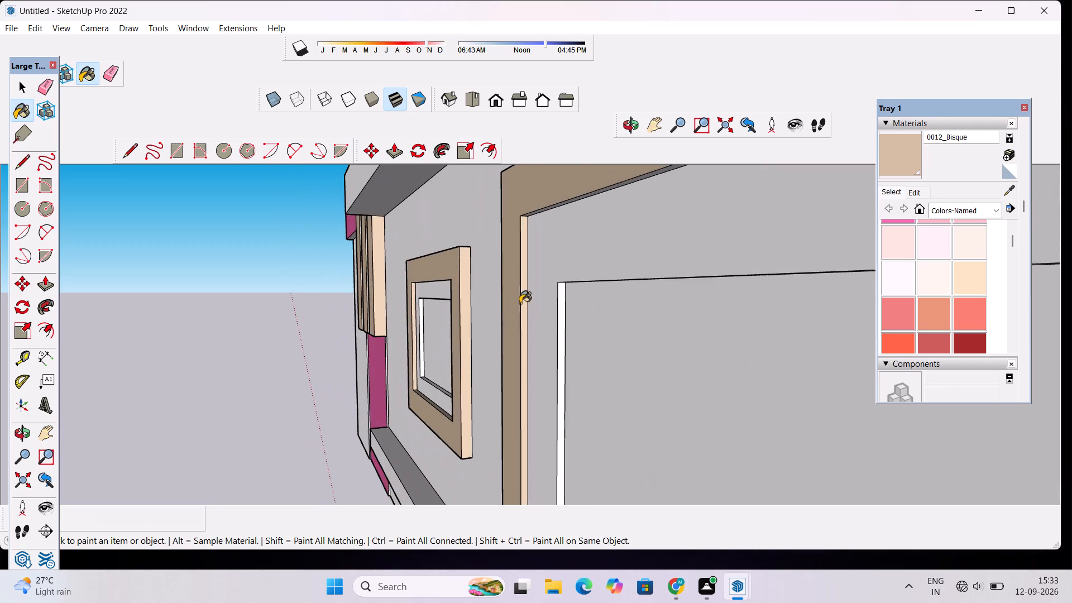
scroll(631, 192, "up", 5)
scroll(484, 170, "up", 3)
scroll(497, 229, "up", 8)
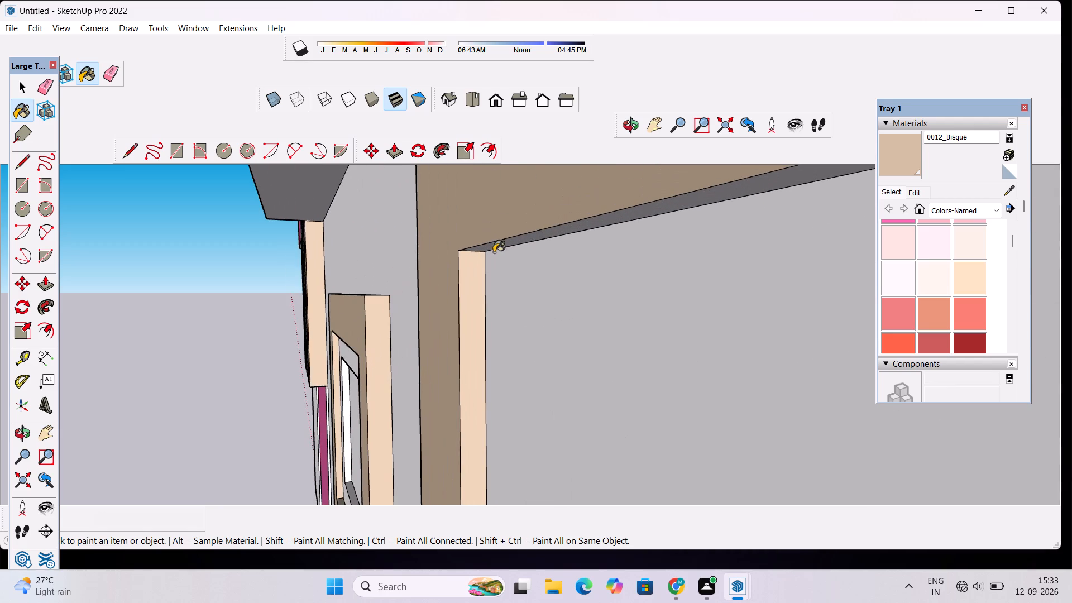
left_click(493, 246)
Paint the top edge faces of the small and large upper window frames with 0012_Bisque.
scroll(491, 255, "down", 17)
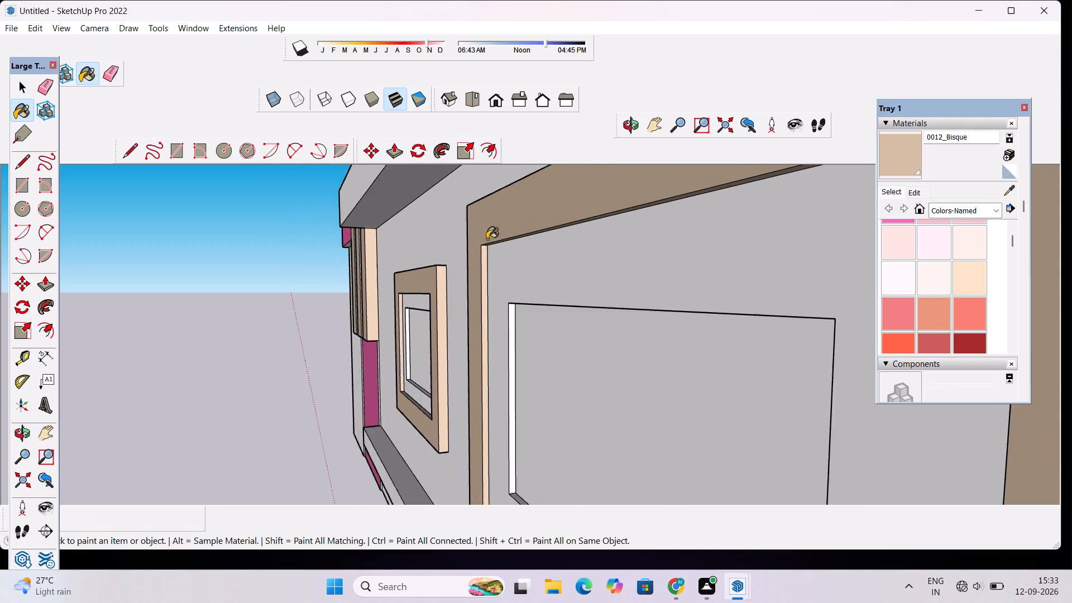
scroll(487, 239, "down", 7)
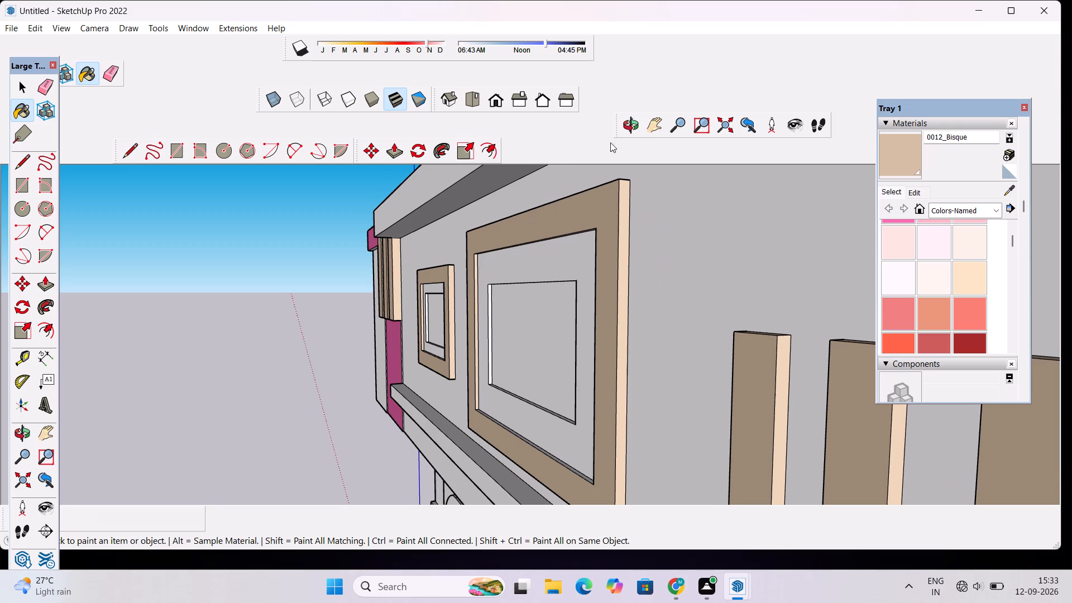
left_click(626, 133)
left_click_drag(575, 198, 597, 290)
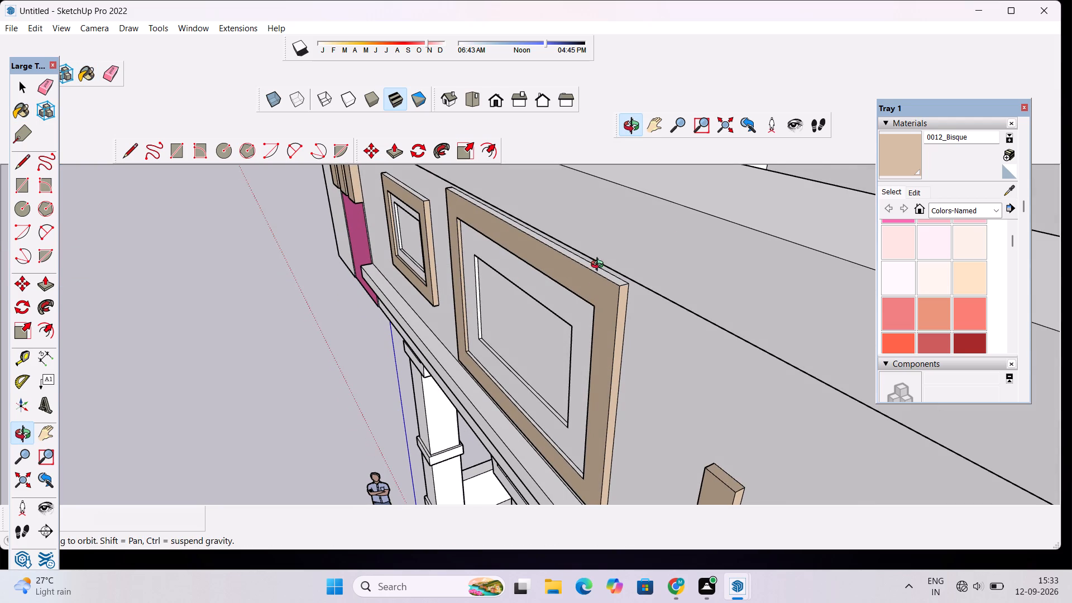
left_click(900, 166)
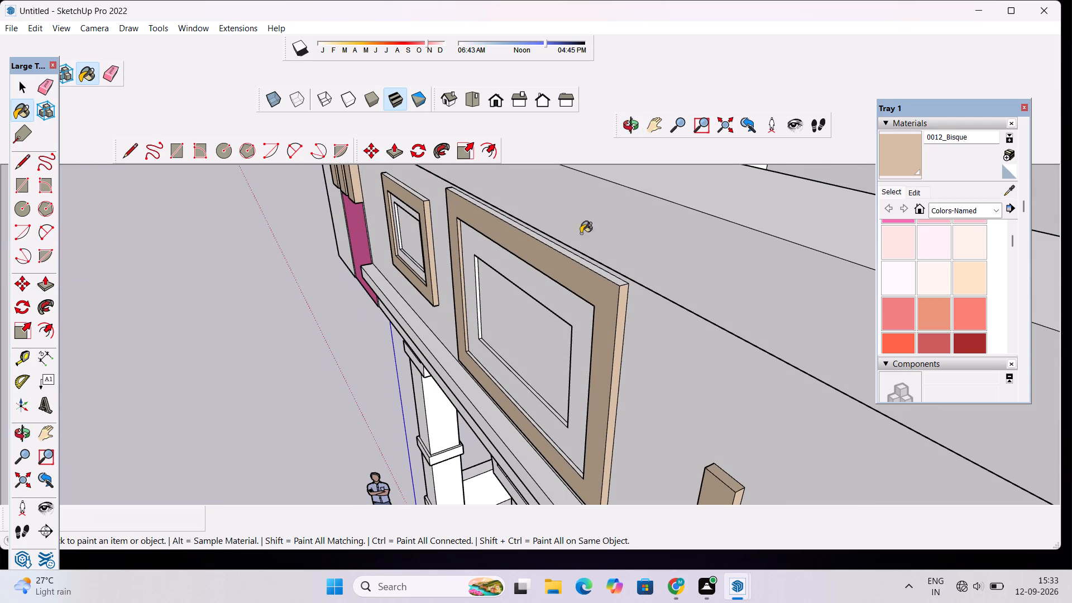
scroll(395, 189, "up", 3)
left_click(424, 193)
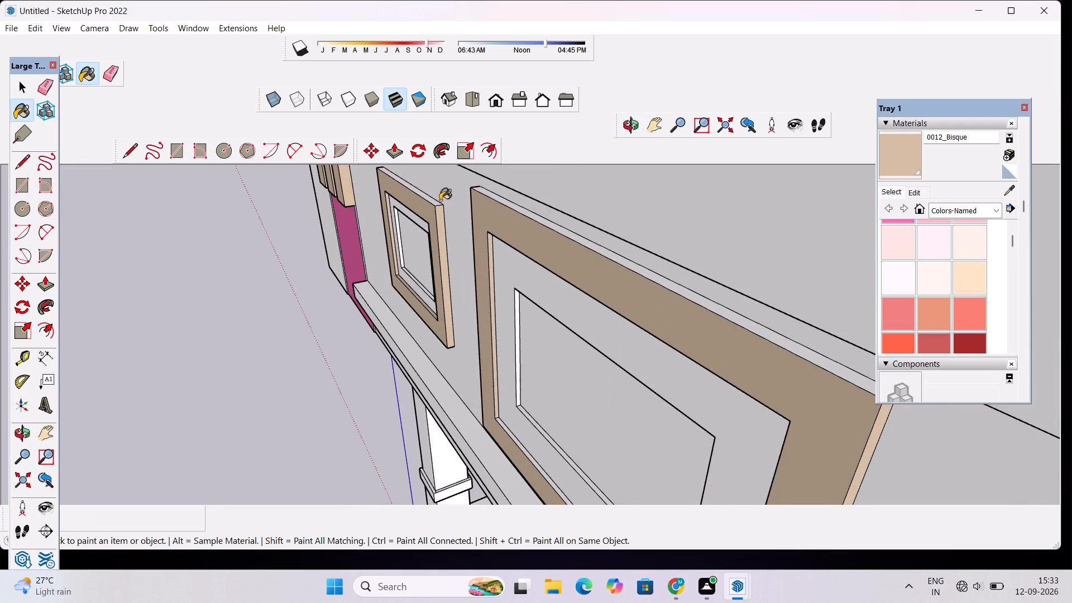
scroll(439, 202, "up", 6)
left_click(434, 205)
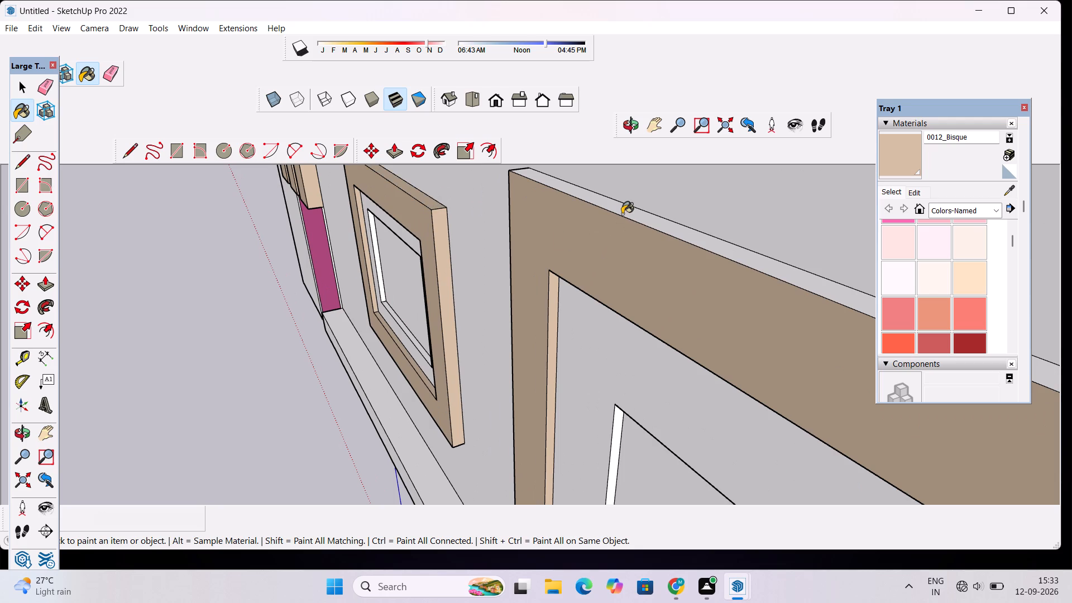
left_click(622, 214)
Paint the inner bottom edge face of the large upper window frame with 0012_Bisque.
scroll(602, 199, "down", 14)
scroll(658, 459, "up", 7)
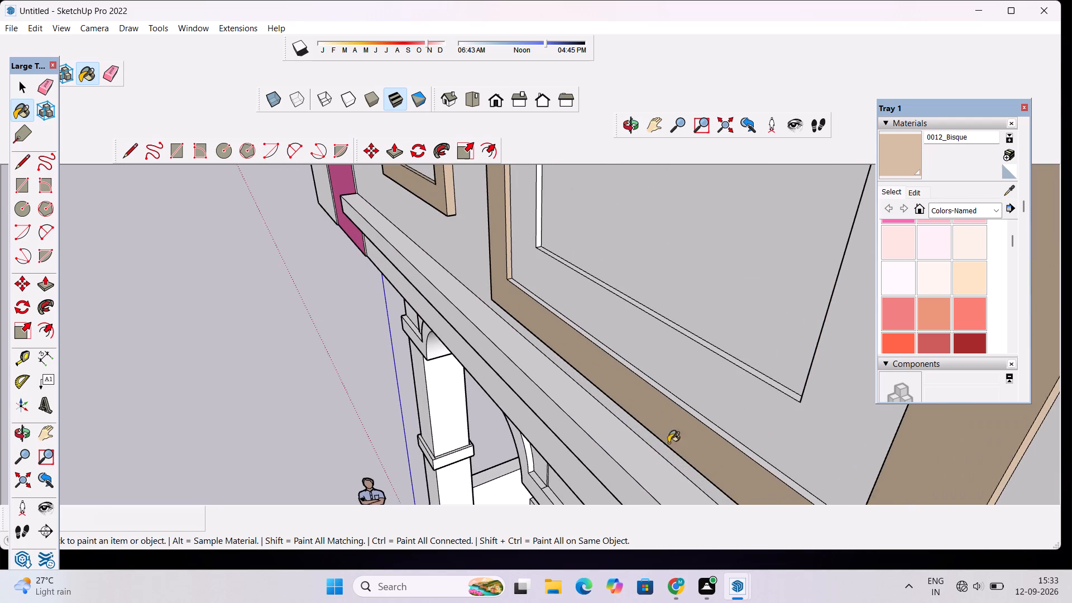
scroll(678, 407, "up", 9)
left_click(678, 394)
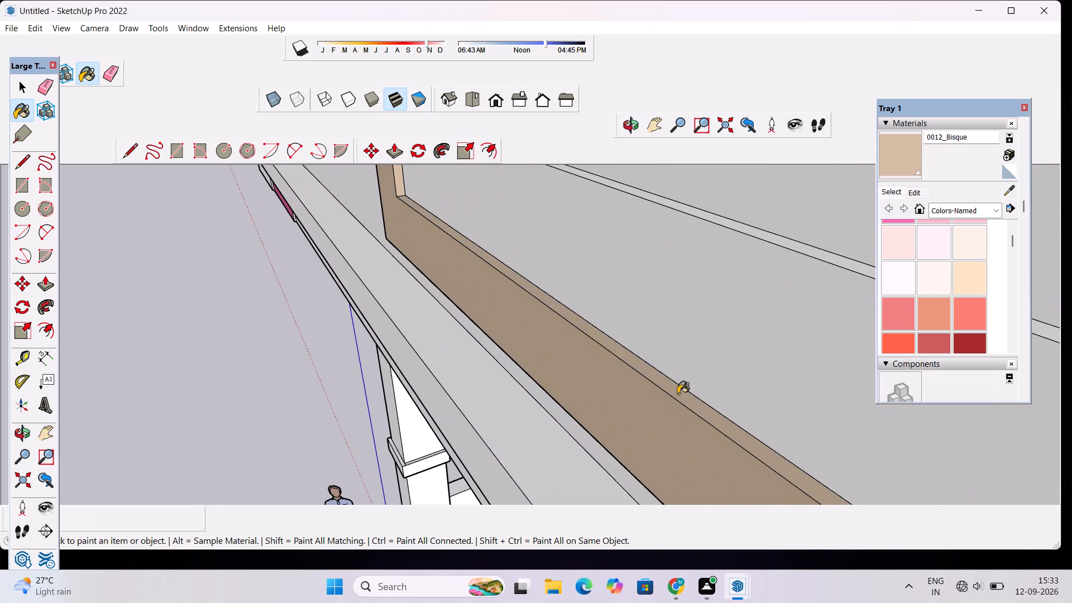
Paint the outer side faces nearest the pink corner wall on the large and small upper window frames with 0012_Bisque.
scroll(678, 394, "down", 15)
scroll(710, 385, "down", 6)
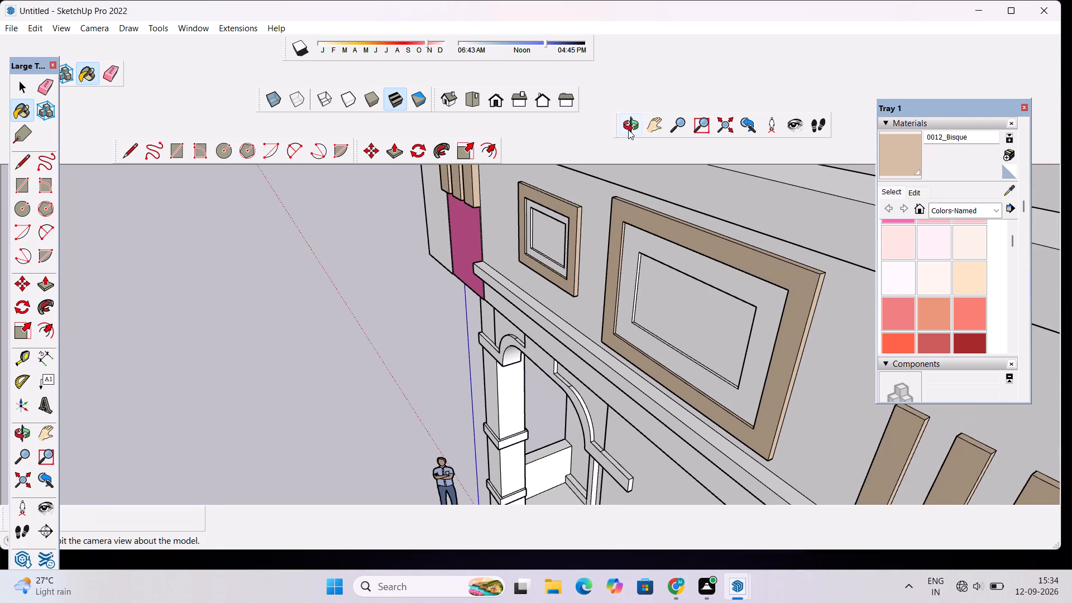
left_click(628, 130)
left_click_drag(609, 222, 936, 283)
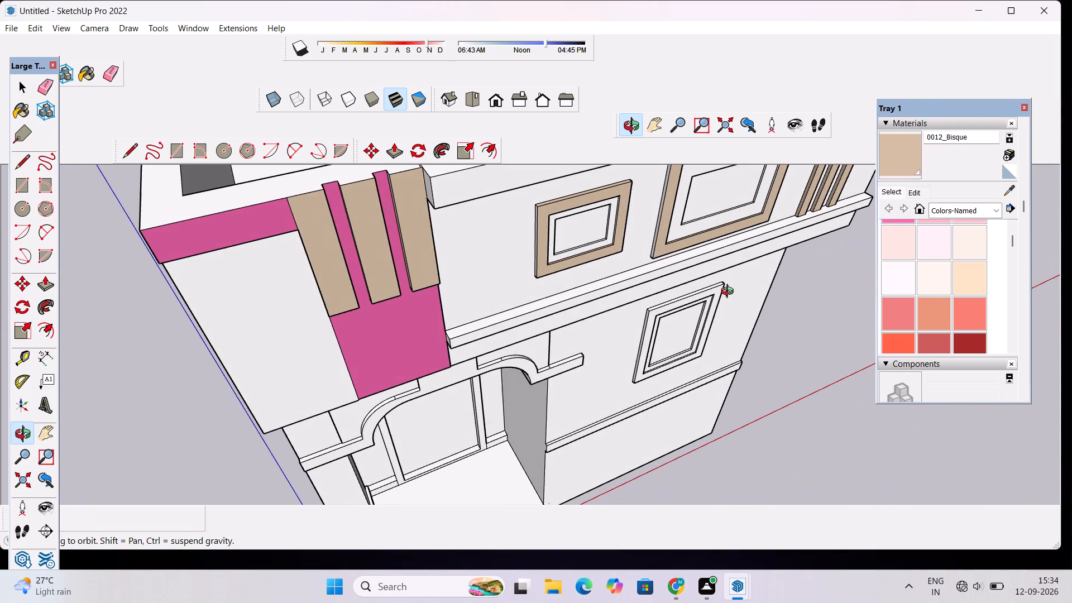
scroll(603, 201, "up", 4)
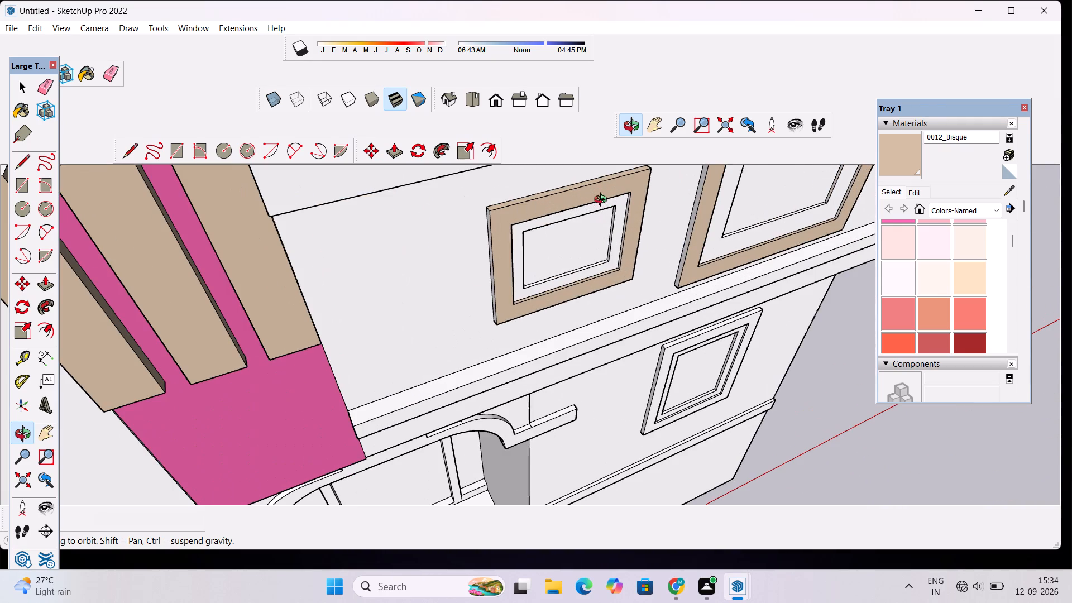
scroll(603, 201, "up", 1)
left_click(899, 153)
scroll(693, 238, "up", 2)
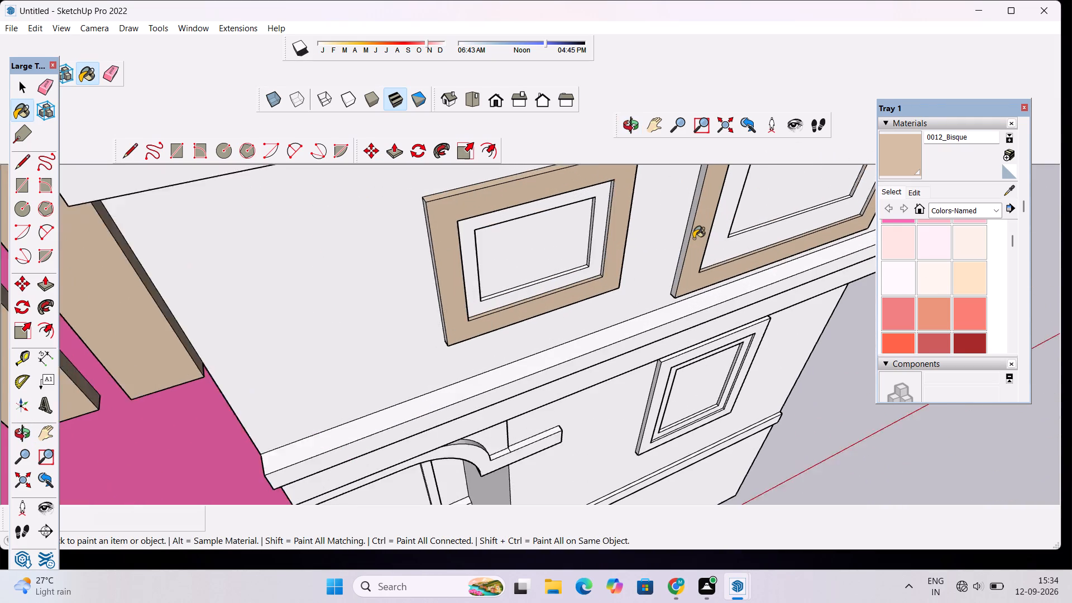
scroll(693, 238, "up", 2)
left_click(680, 255)
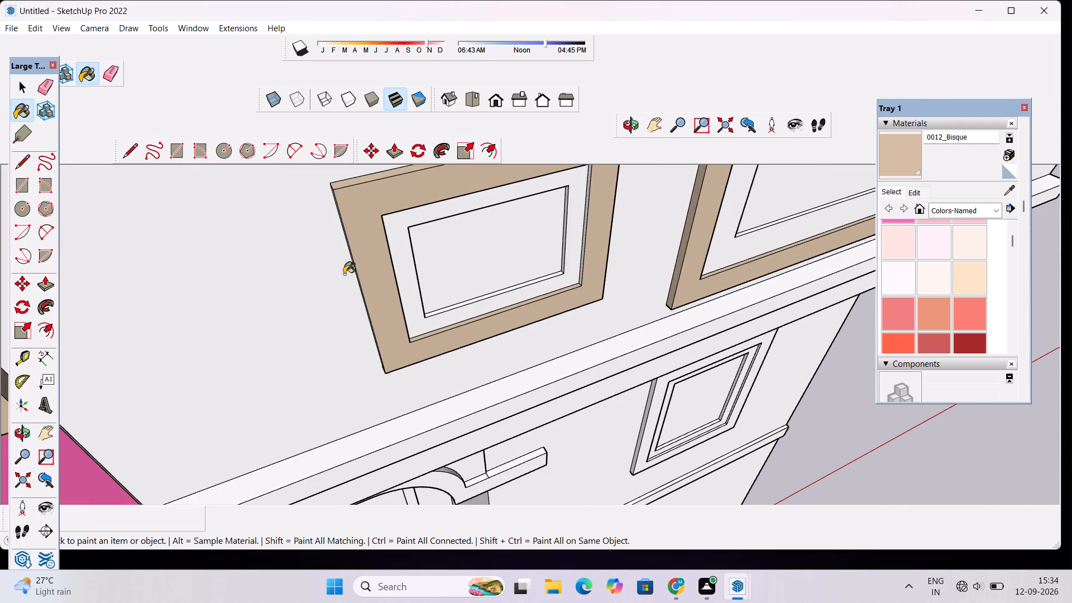
scroll(319, 259, "up", 11)
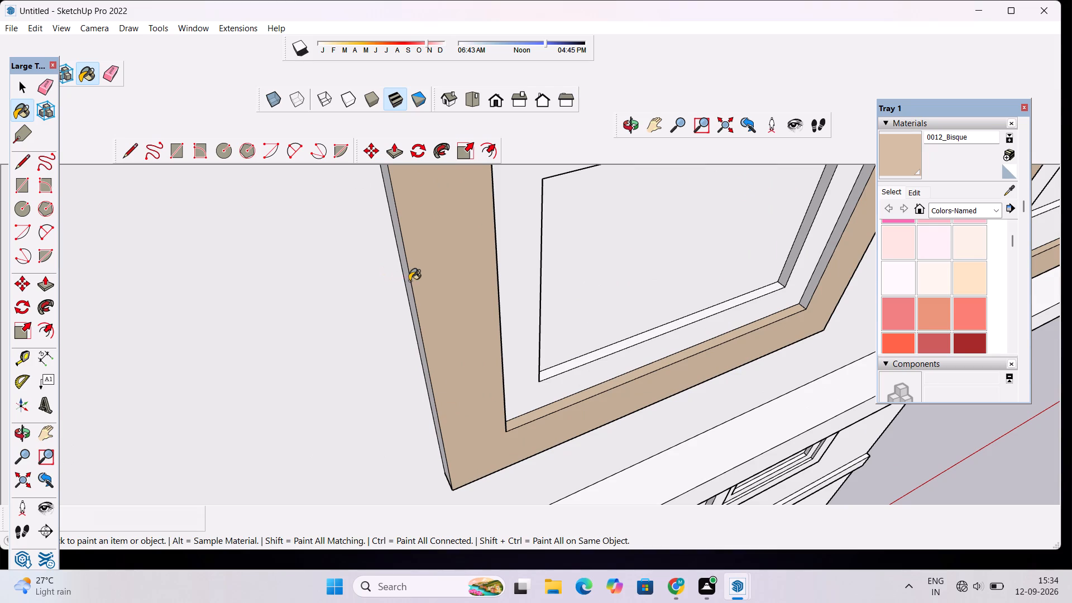
left_click(413, 280)
Paint the unpainted inner side face of the small upper window frame with 0012_Bisque.
scroll(422, 286, "down", 12)
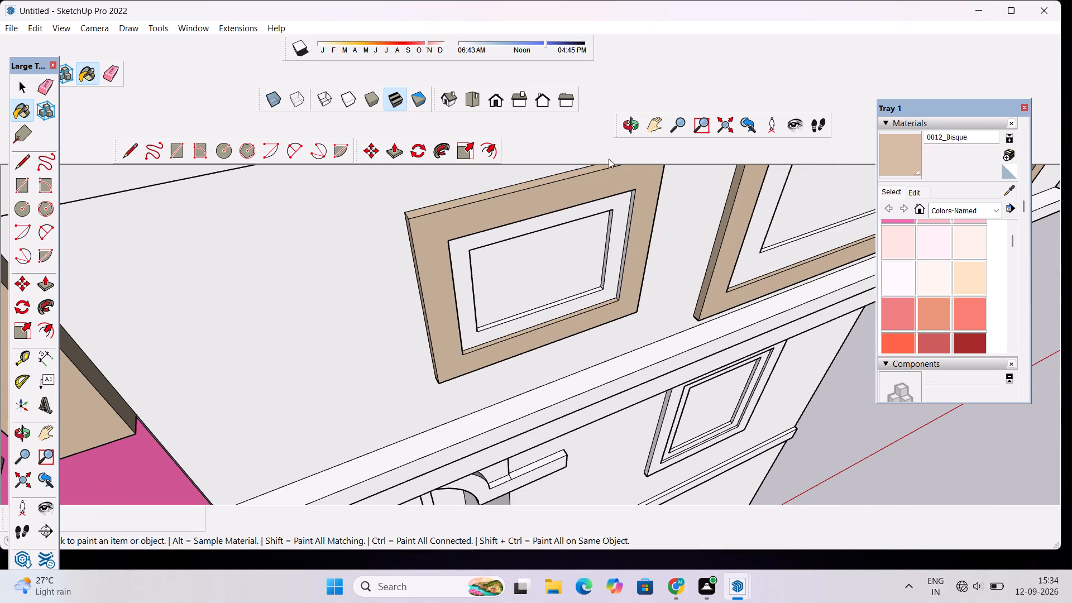
scroll(642, 226, "up", 6)
scroll(591, 257, "up", 9)
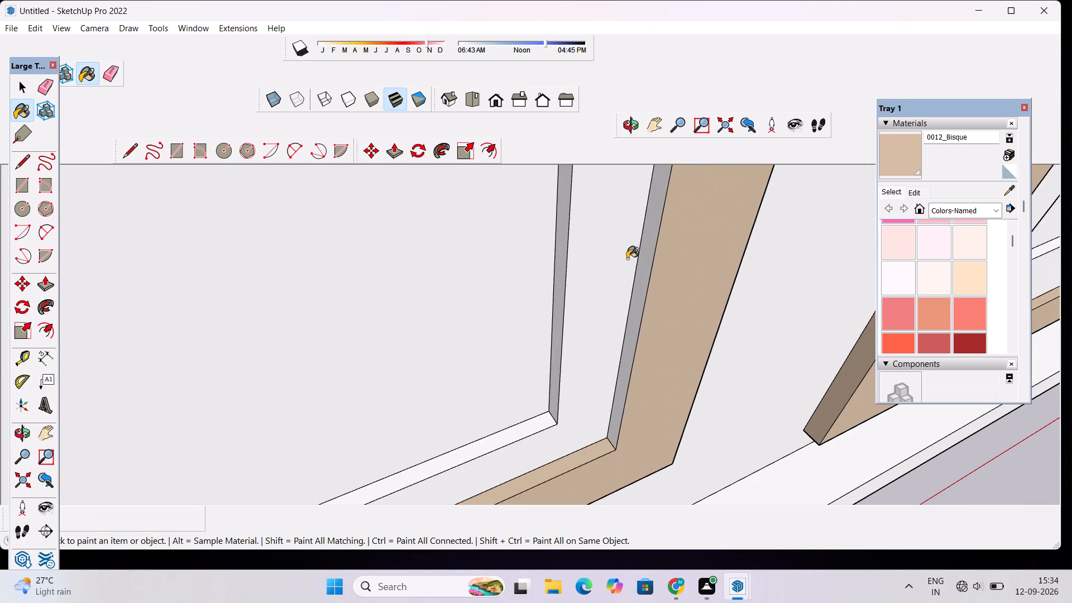
left_click(649, 250)
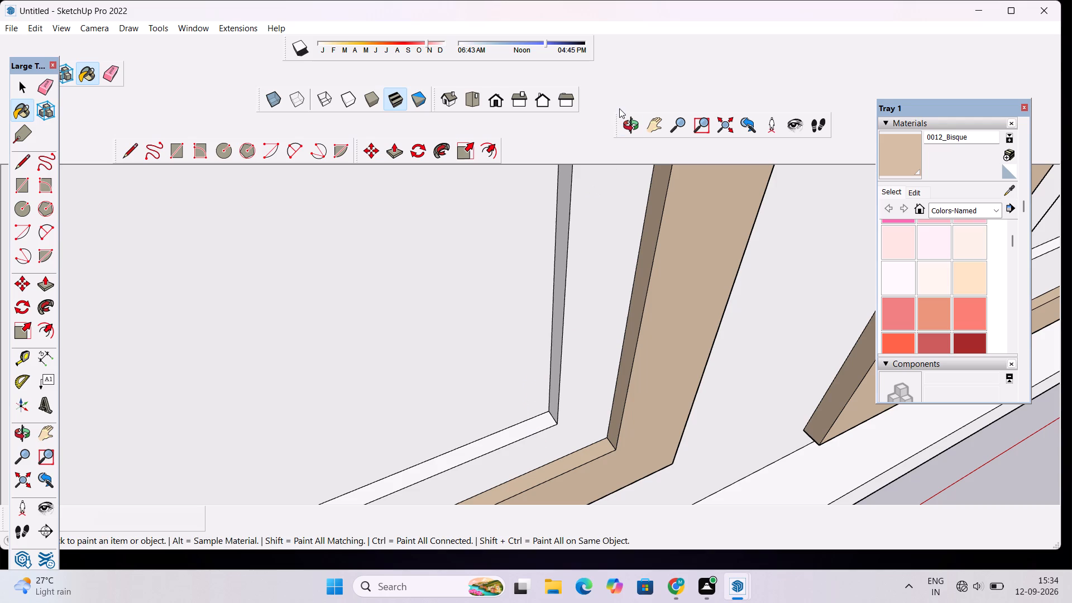
left_click(628, 127)
left_click_drag(641, 339, 580, 247)
scroll(574, 267, "down", 10)
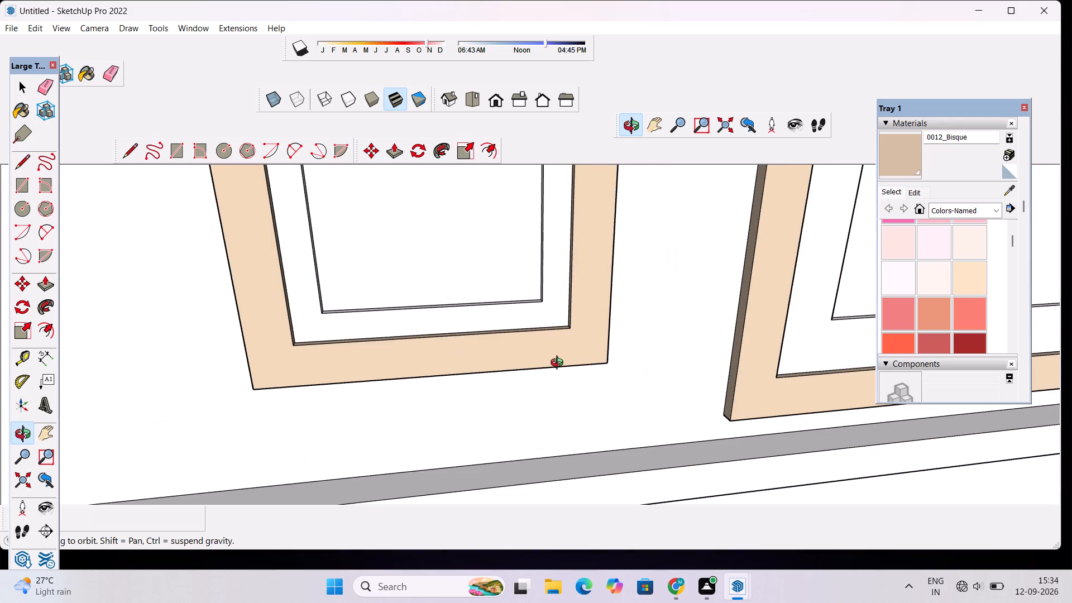
Inspect the small and large upper window frames from several angles for faces not yet painted bisque.
left_click(559, 367)
scroll(559, 367, "down", 8)
left_click_drag(563, 390, 557, 241)
scroll(532, 221, "up", 1)
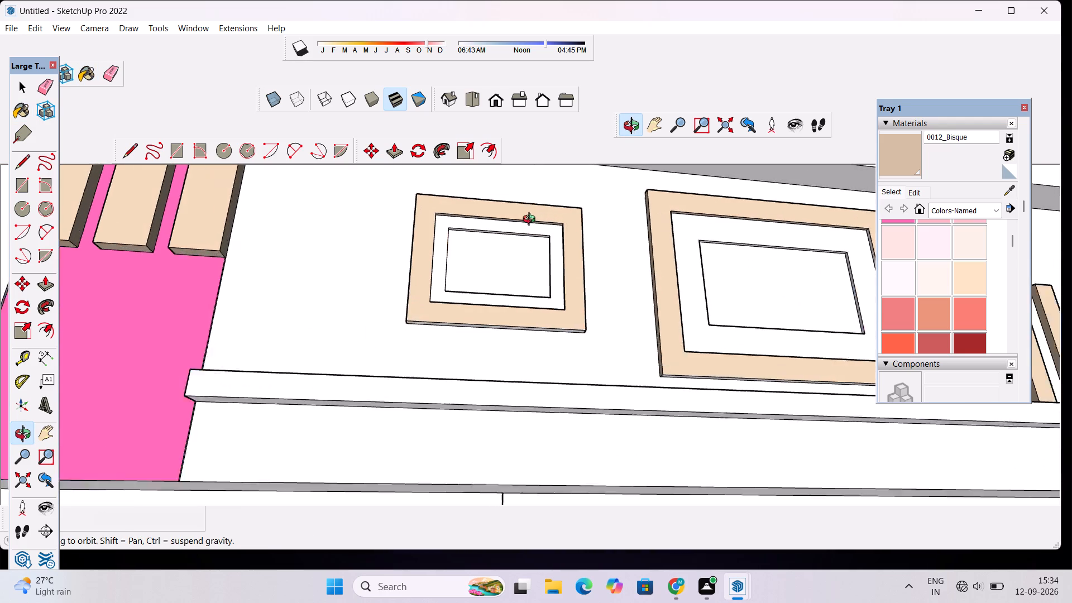
scroll(532, 221, "up", 1)
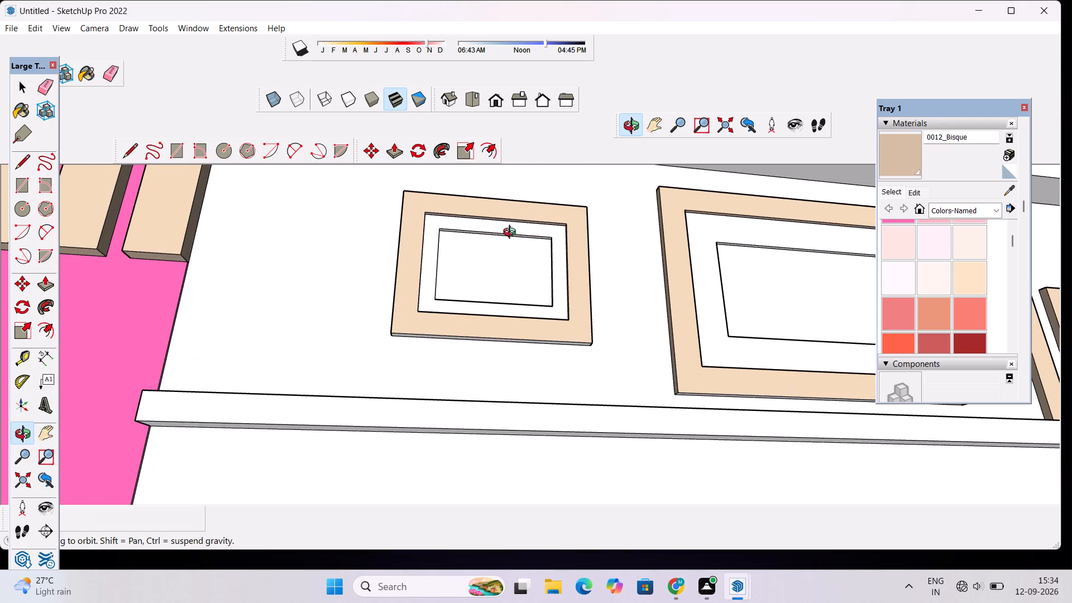
scroll(508, 264, "up", 8)
scroll(509, 267, "down", 4)
left_click_drag(566, 278, 405, 326)
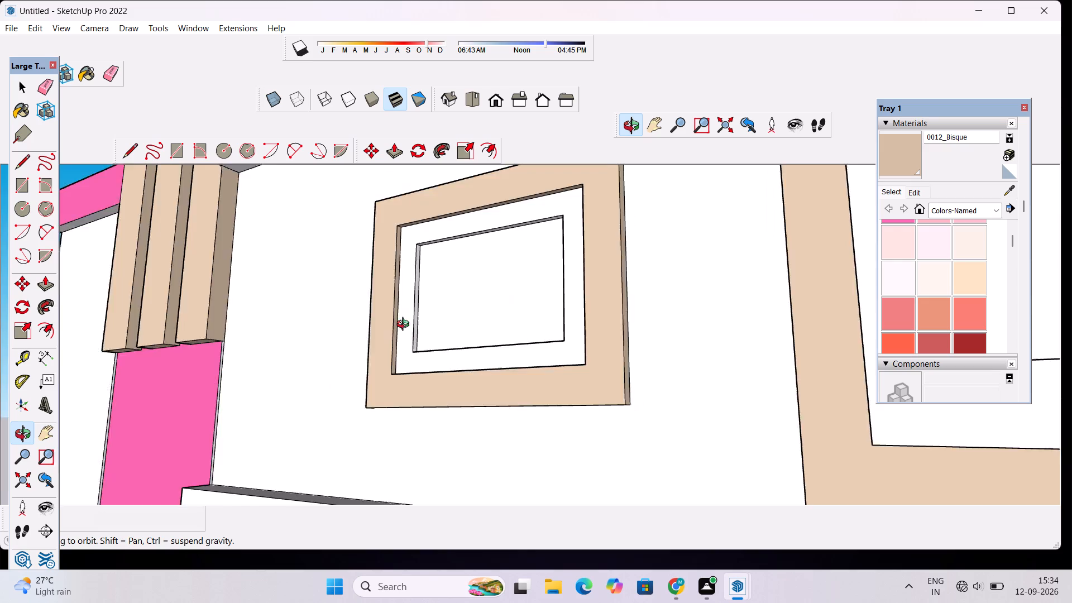
left_click_drag(405, 326, 480, 446)
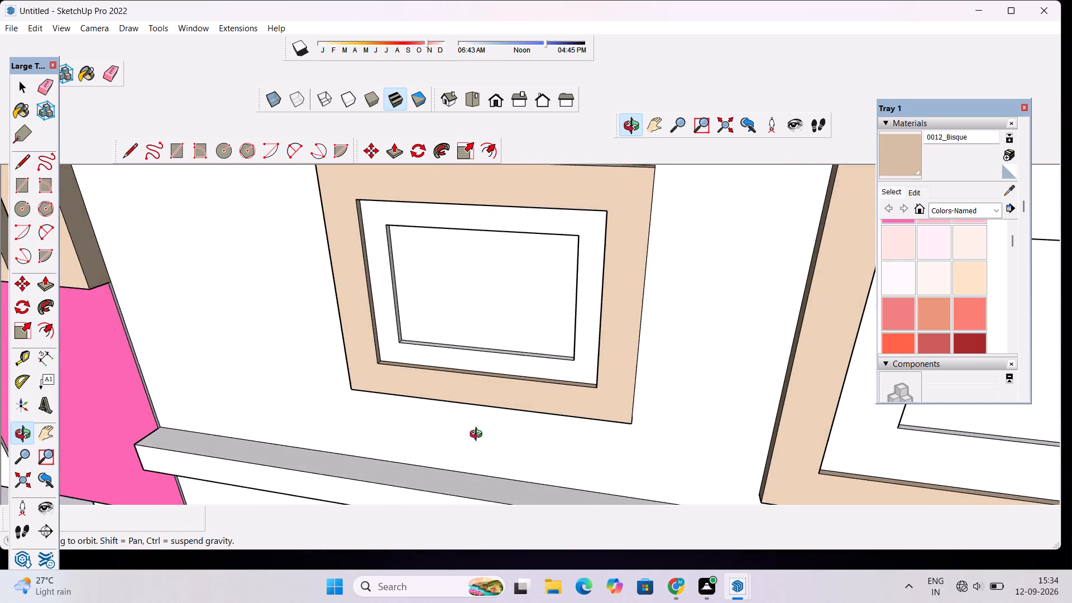
scroll(478, 425, "down", 10)
left_click_drag(460, 386, 499, 384)
left_click_drag(610, 323, 402, 346, "shift")
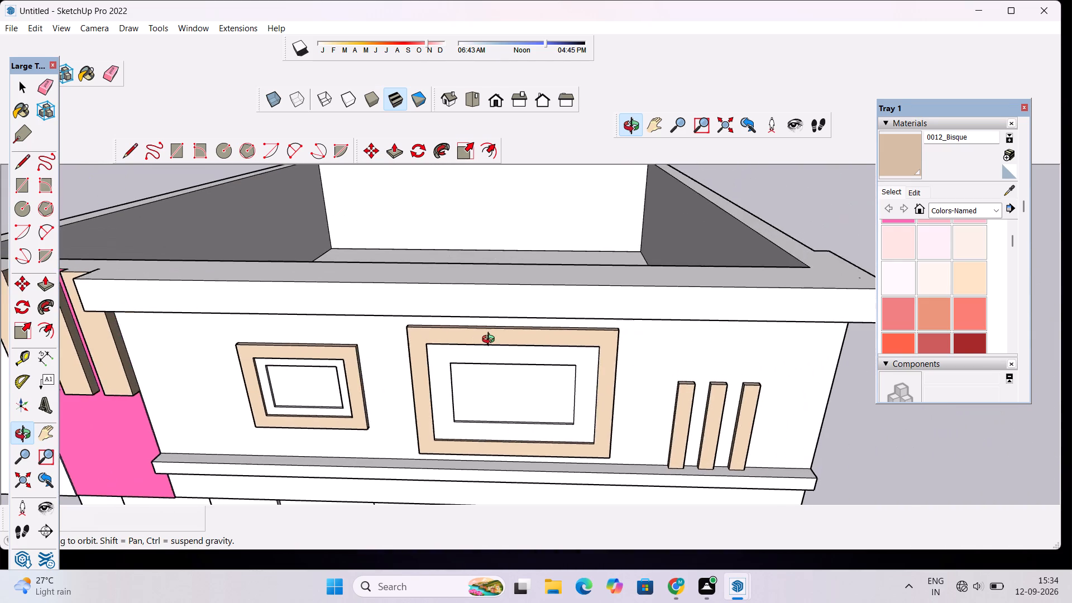
Paint the inner side face of the large upper window frame, on the side nearest the three short strips, with 0012_Bisque.
scroll(491, 341, "up", 4)
left_click_drag(596, 350, 509, 102)
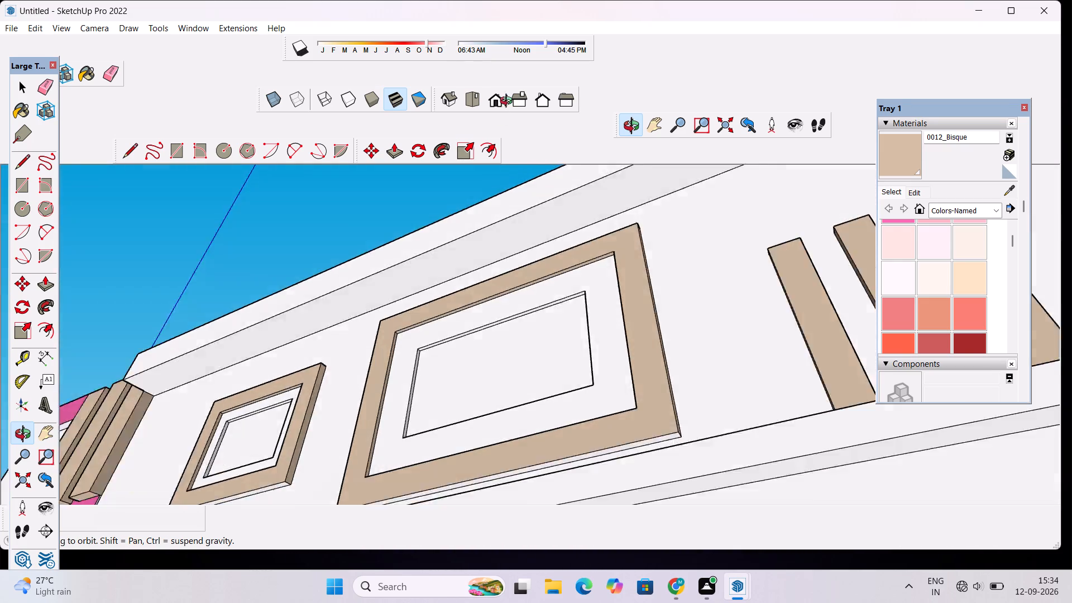
left_click_drag(509, 102, 768, 224)
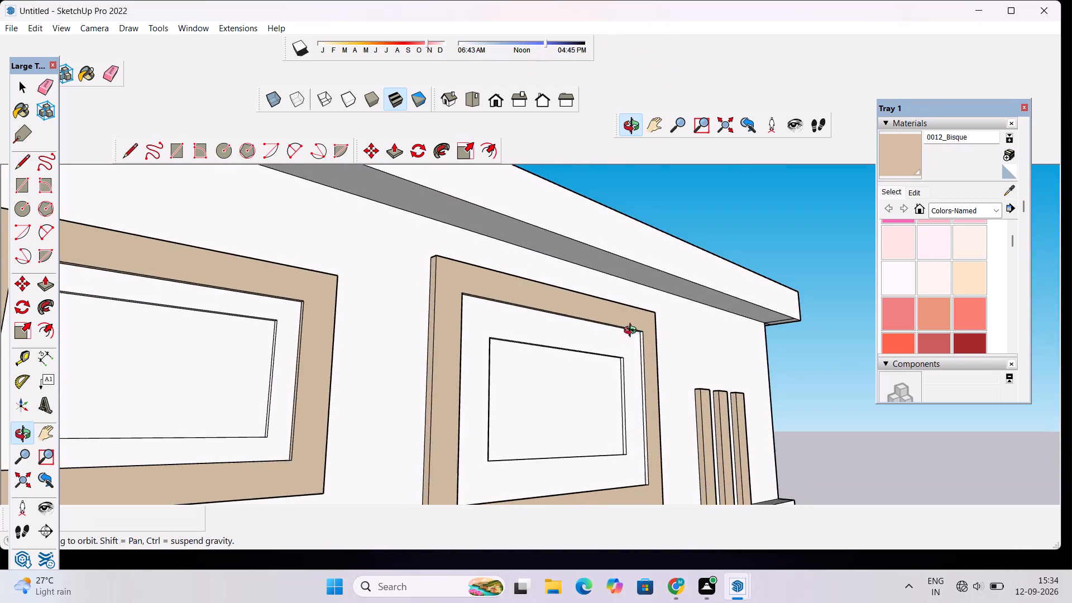
left_click_drag(626, 399, 585, 487)
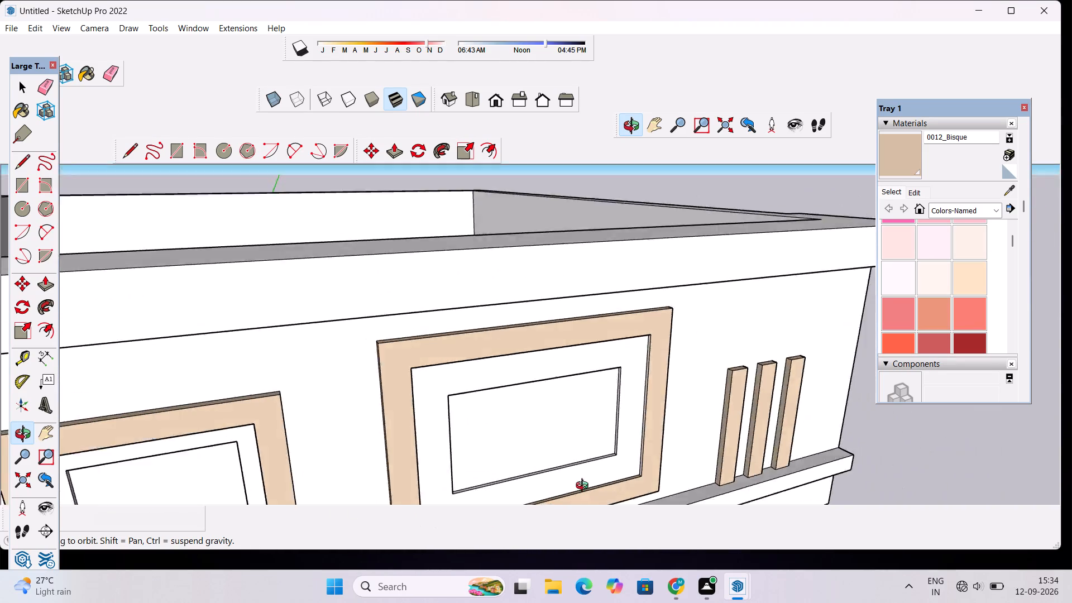
left_click_drag(585, 487, 650, 452)
left_click(894, 158)
scroll(620, 353, "up", 5)
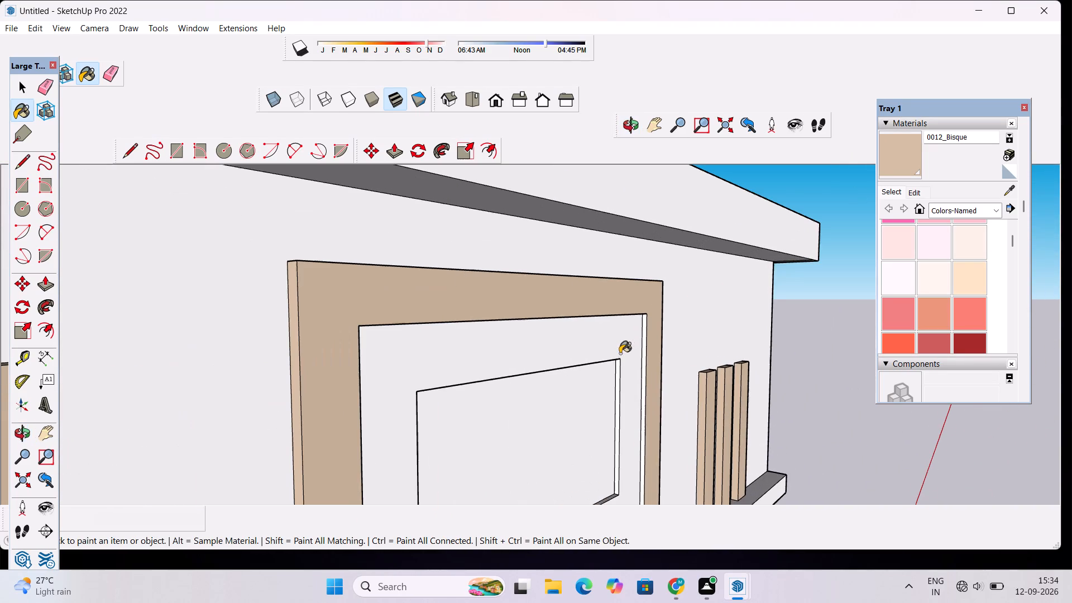
left_click(643, 326)
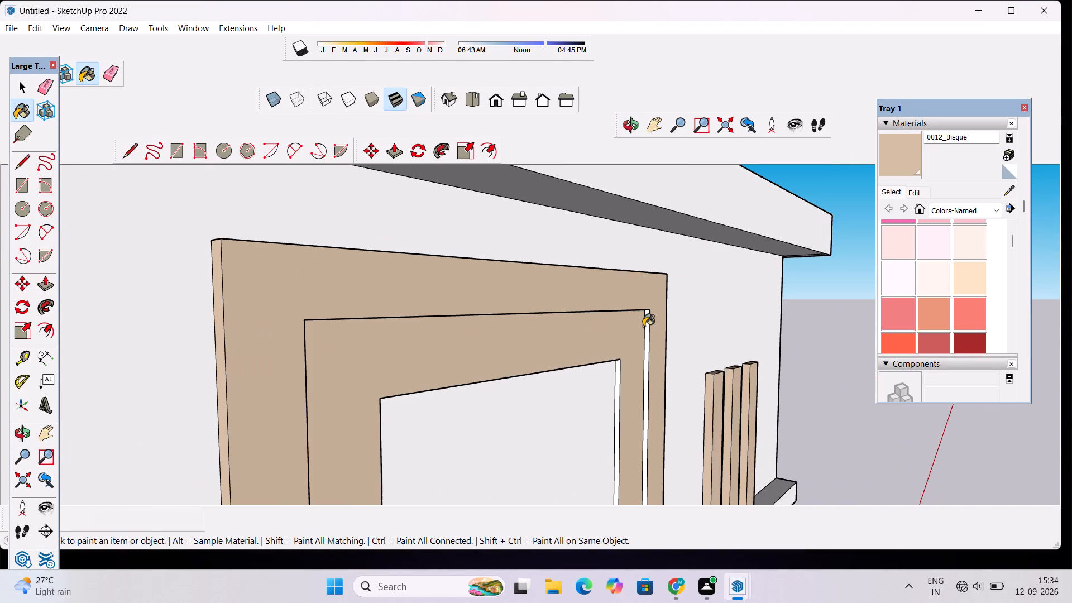
key("ctrl+z")
scroll(647, 331, "up", 5)
left_click(647, 331)
scroll(620, 289, "down", 5)
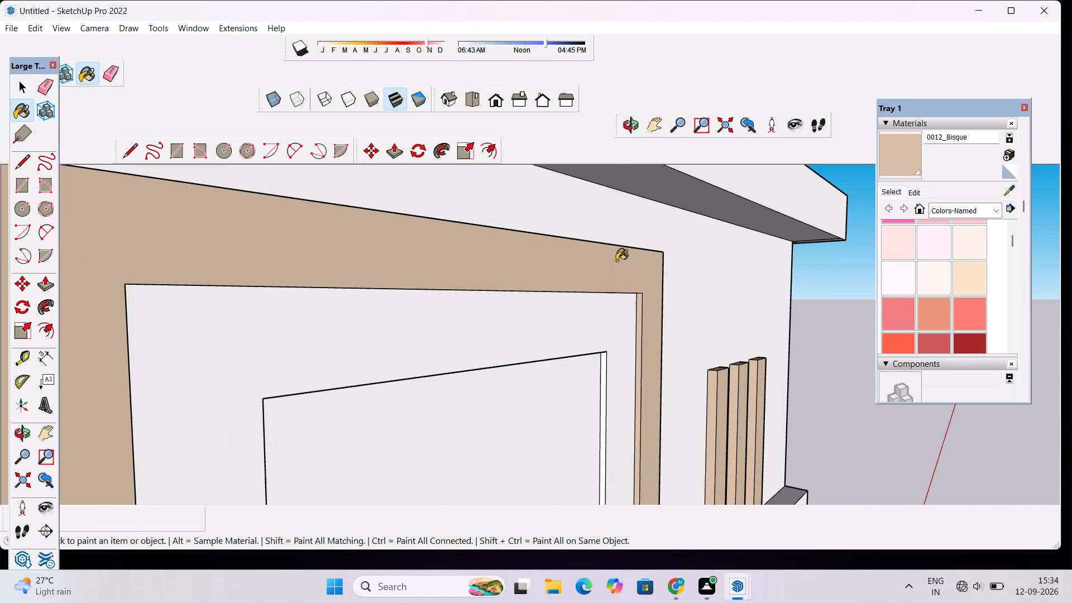
Review the painted upper window frames and strips, and examine the facade as a whole.
left_click(629, 126)
left_click_drag(664, 224, 568, 251)
scroll(563, 240, "down", 6)
left_click_drag(602, 299, 521, 337)
scroll(499, 311, "down", 2)
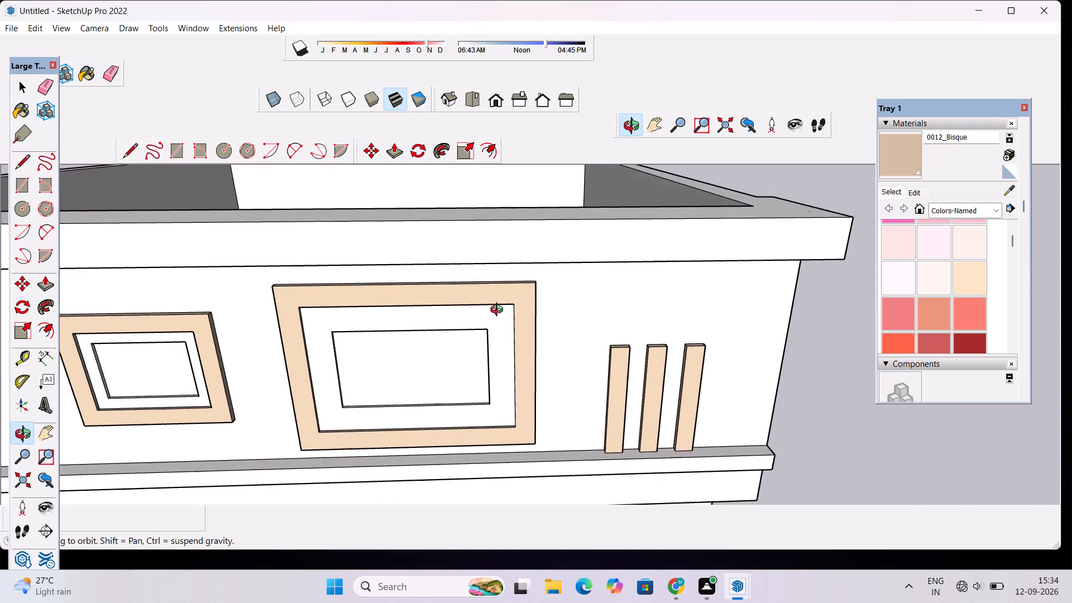
scroll(499, 311, "down", 2)
left_click_drag(510, 407, 504, 297)
scroll(511, 288, "down", 6)
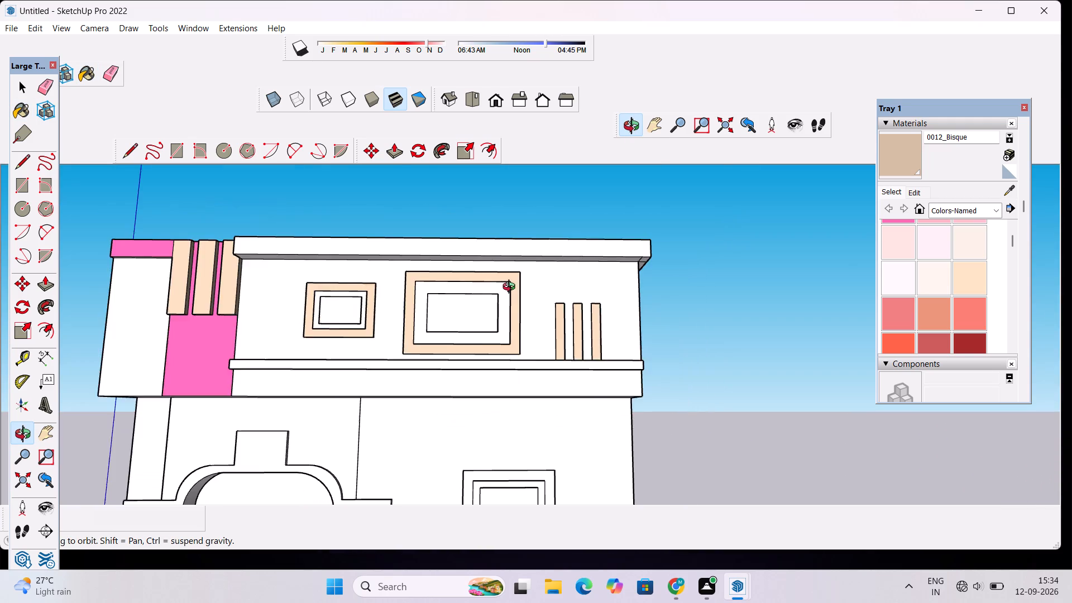
scroll(513, 370, "down", 1)
scroll(506, 268, "down", 6)
left_click_drag(510, 336, 507, 387)
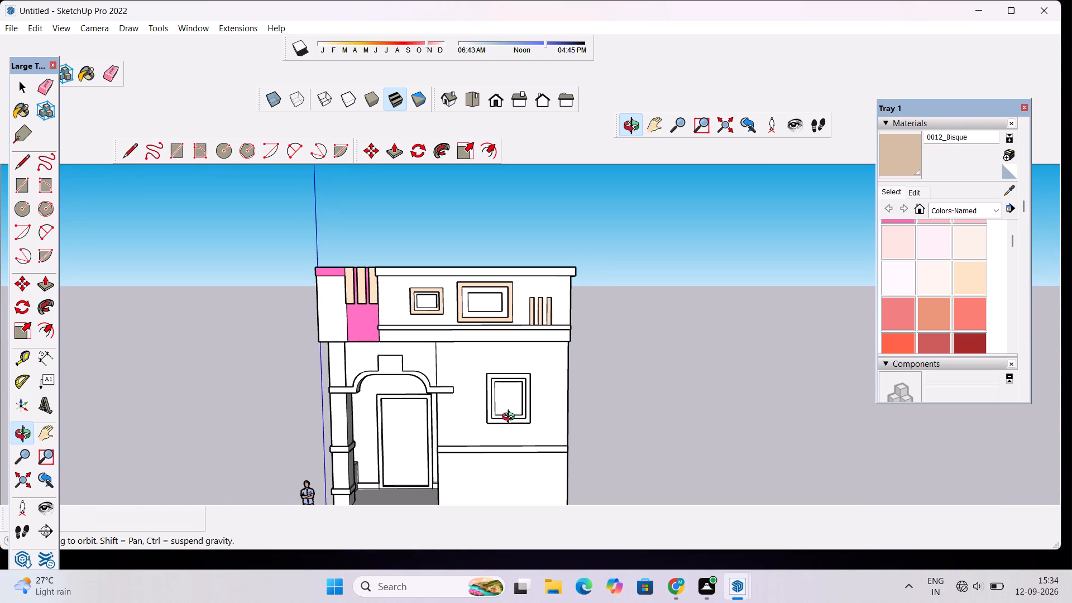
Examine the unpainted ground-floor window, entrance and walls, and how they relate to the whole facade.
scroll(512, 422, "up", 7)
scroll(535, 270, "up", 1)
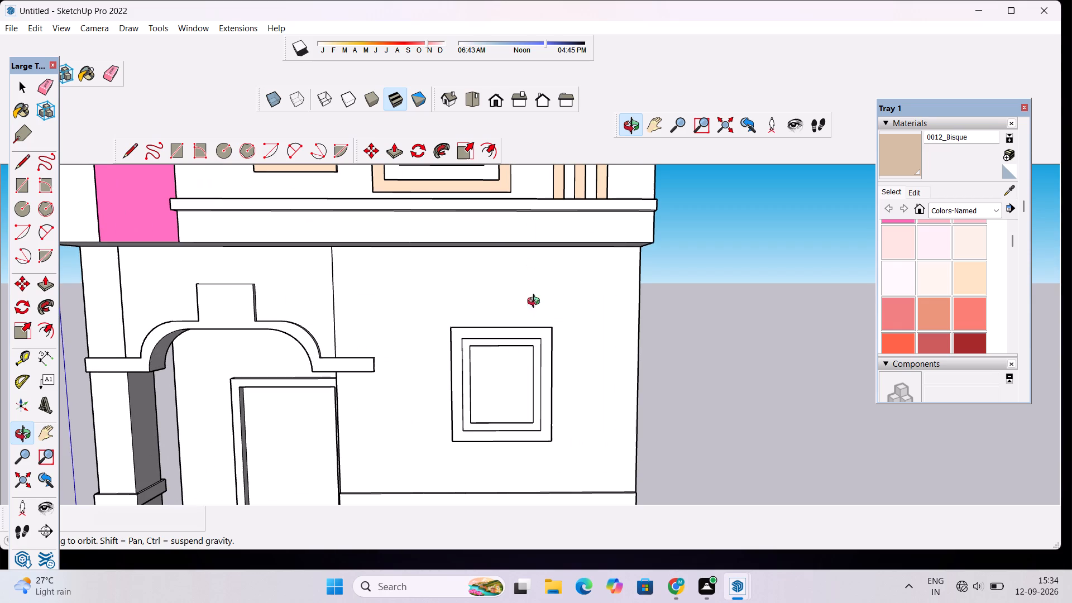
scroll(542, 361, "up", 3)
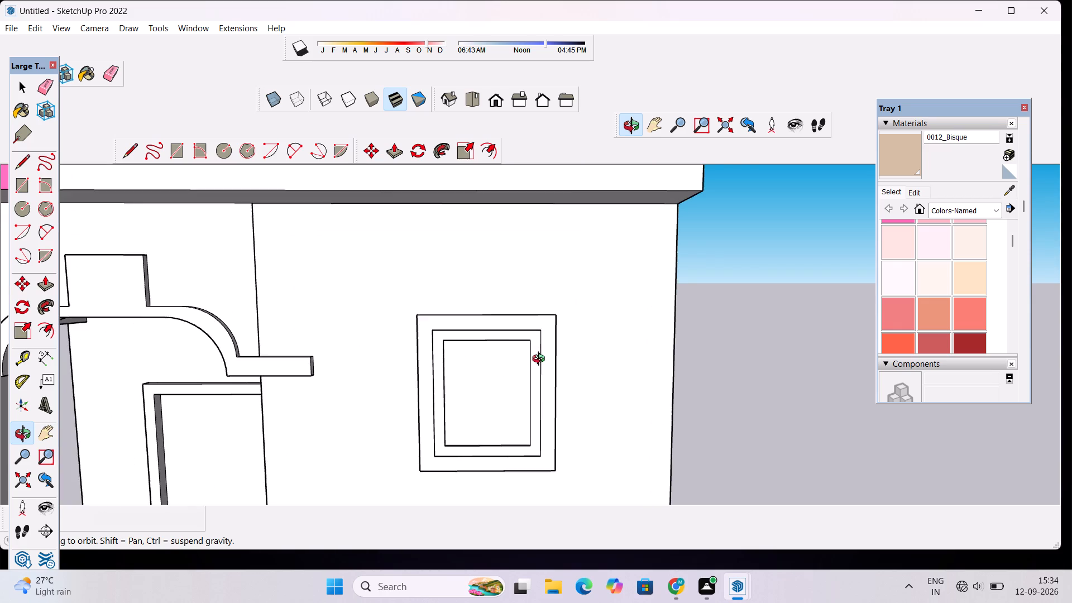
scroll(541, 360, "up", 4)
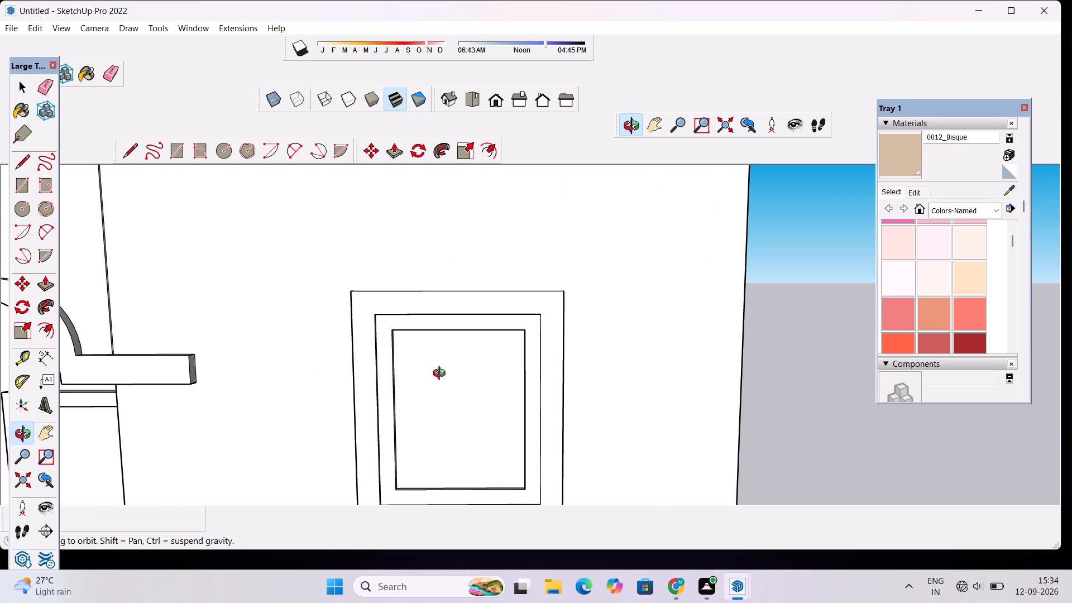
scroll(472, 296, "down", 6)
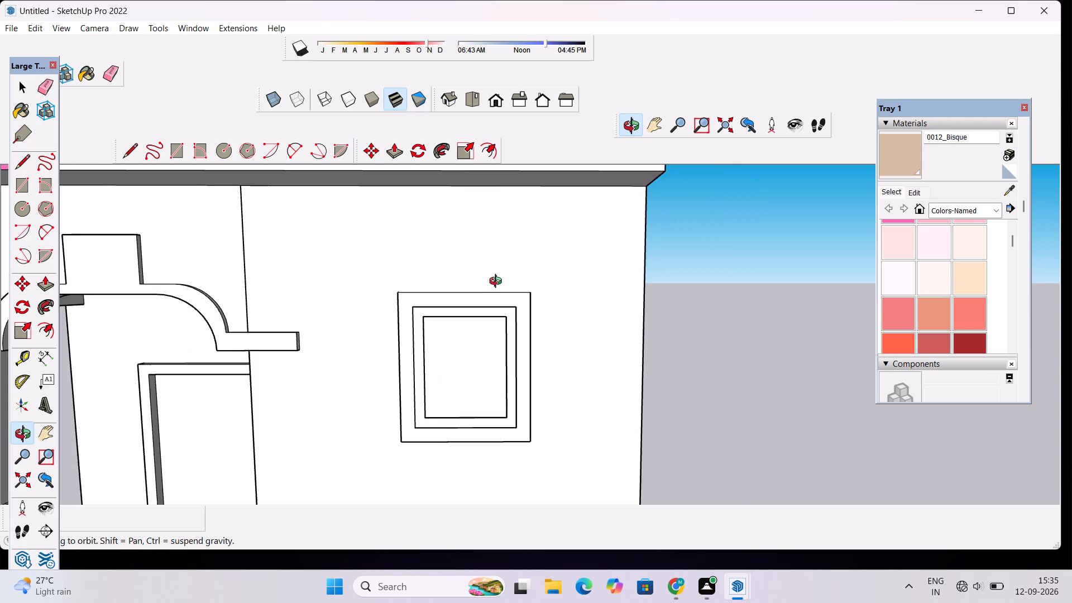
scroll(498, 283, "down", 10)
scroll(274, 405, "up", 8)
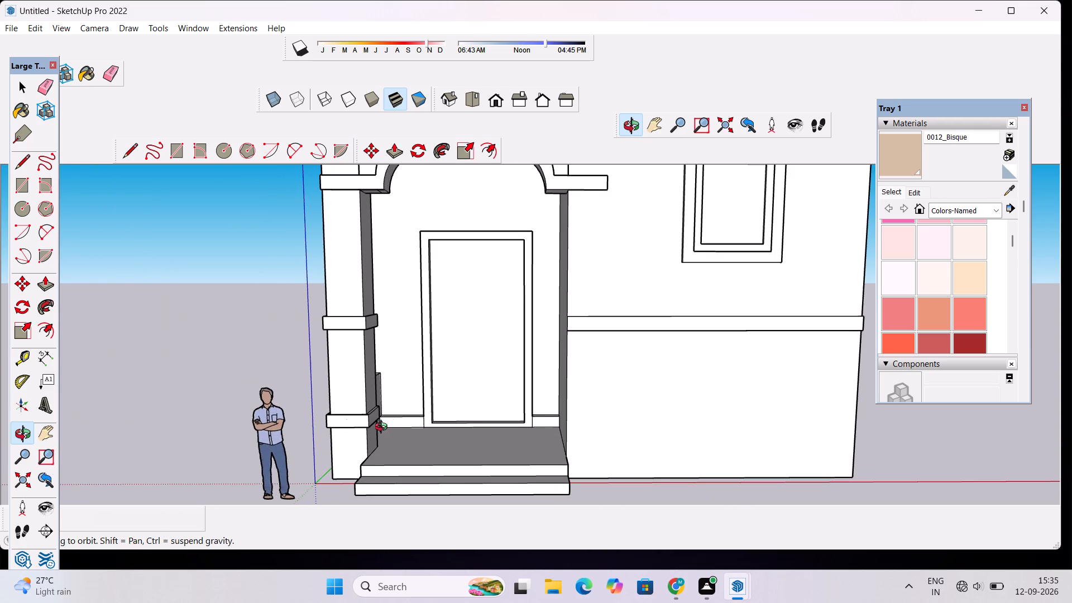
scroll(373, 421, "down", 9)
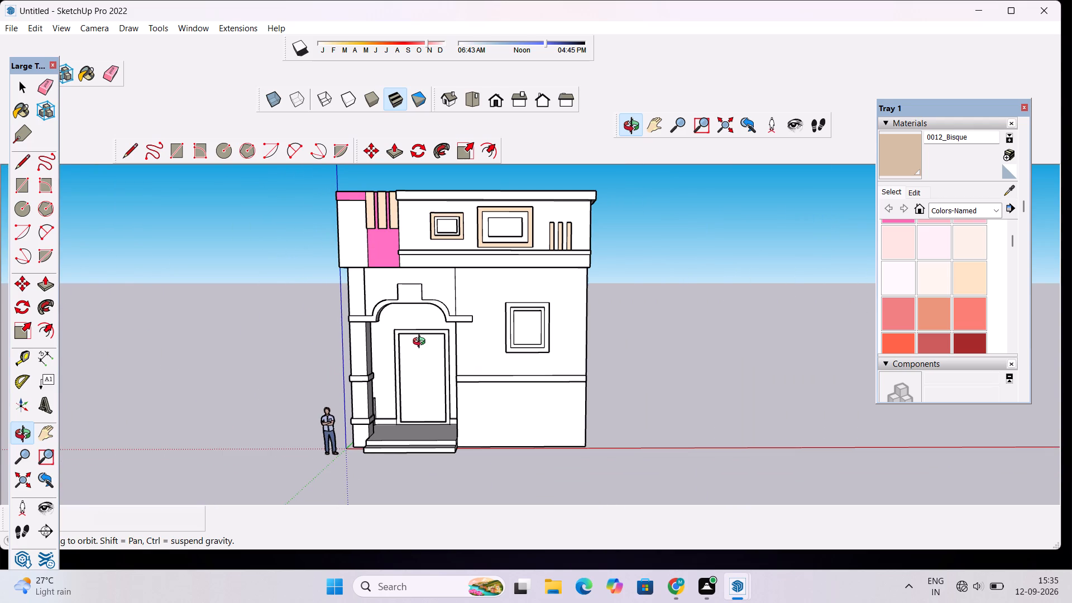
left_click_drag(423, 342, 384, 400, "shift")
left_click_drag(396, 388, 385, 405, "shift")
scroll(425, 343, "down", 5, "shift")
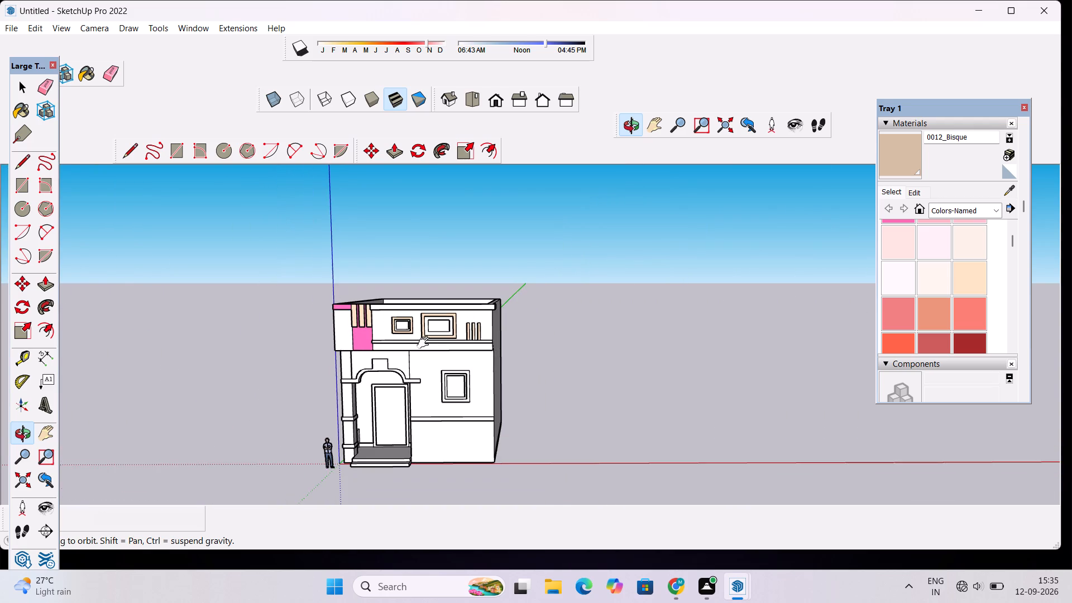
left_click_drag(374, 457, 381, 398, "shift")
scroll(410, 336, "up", 3)
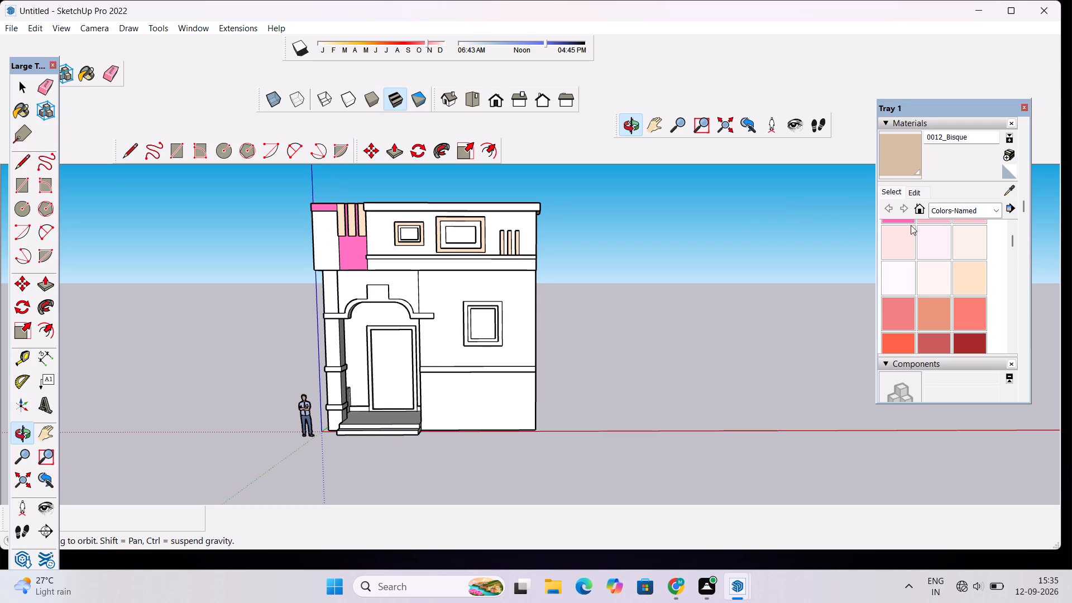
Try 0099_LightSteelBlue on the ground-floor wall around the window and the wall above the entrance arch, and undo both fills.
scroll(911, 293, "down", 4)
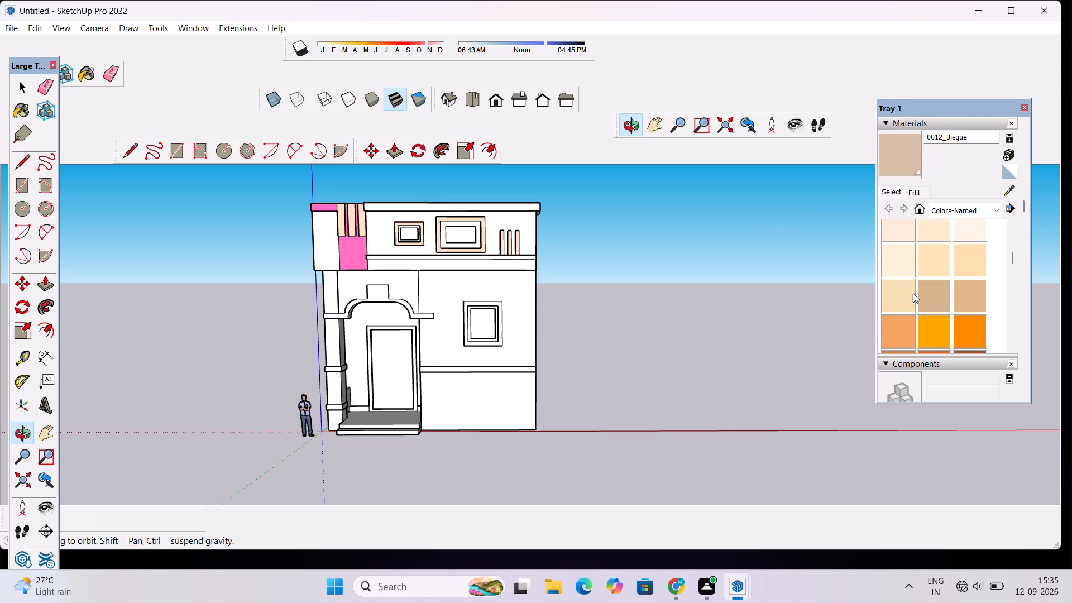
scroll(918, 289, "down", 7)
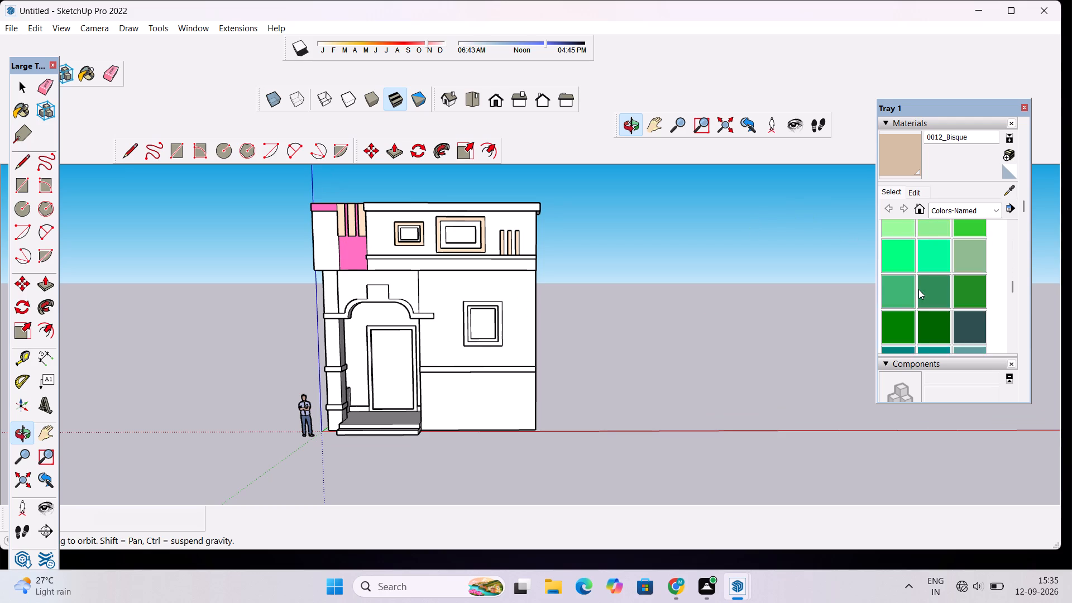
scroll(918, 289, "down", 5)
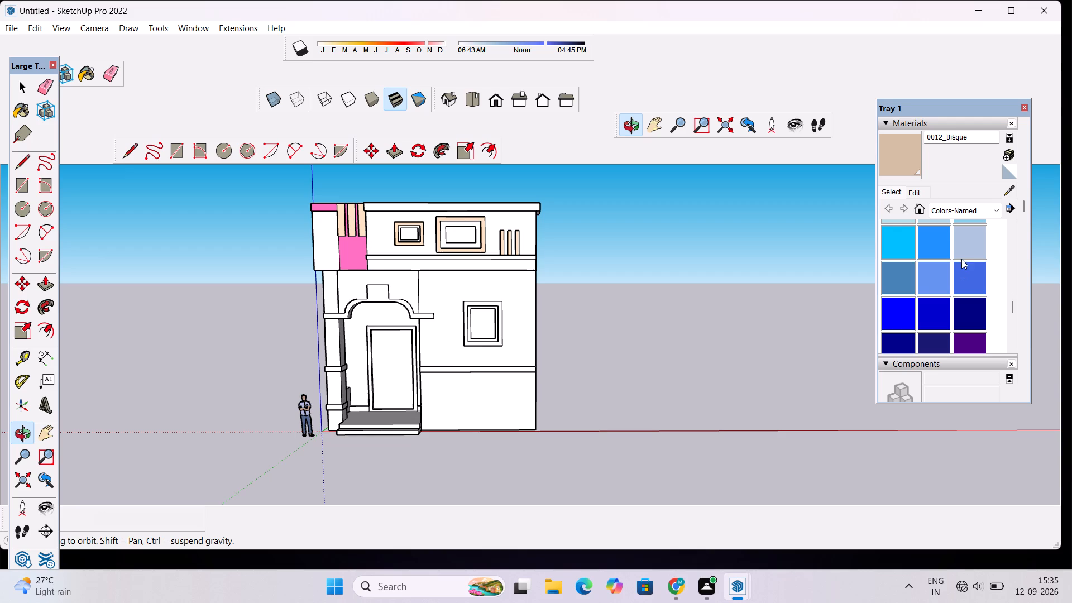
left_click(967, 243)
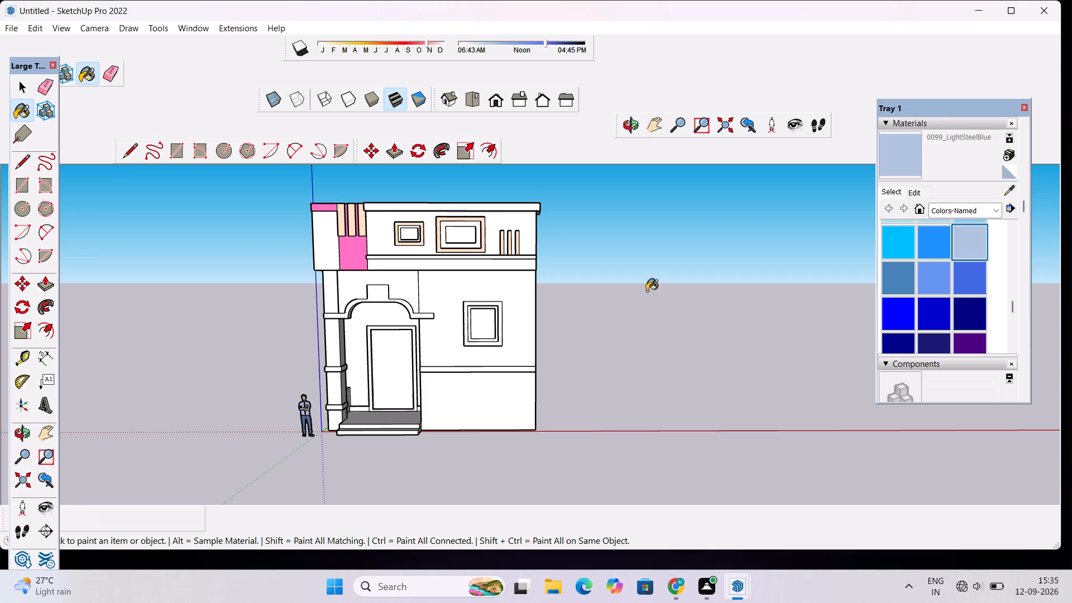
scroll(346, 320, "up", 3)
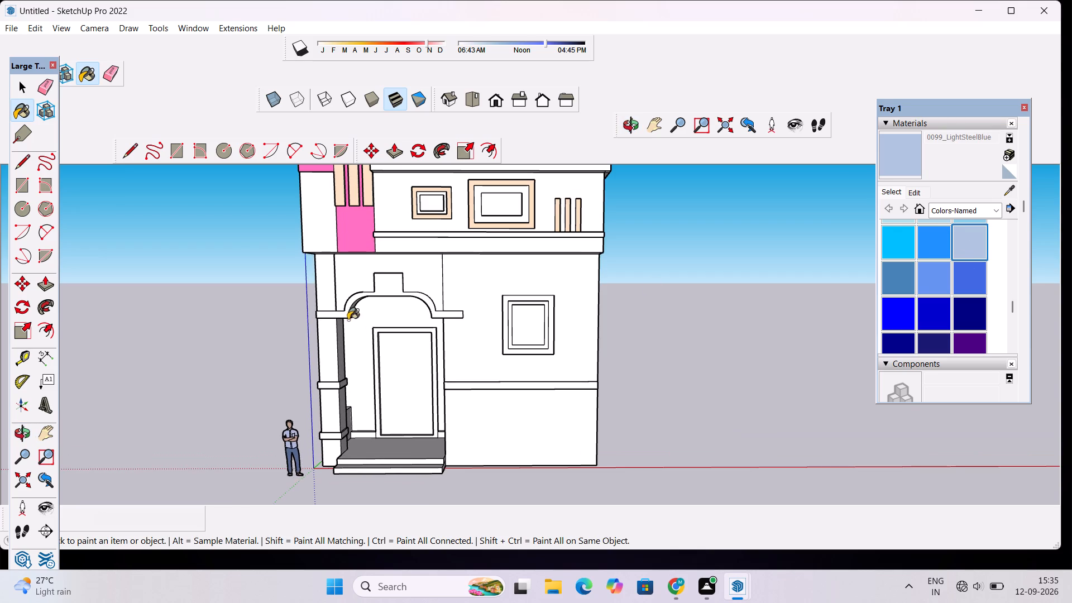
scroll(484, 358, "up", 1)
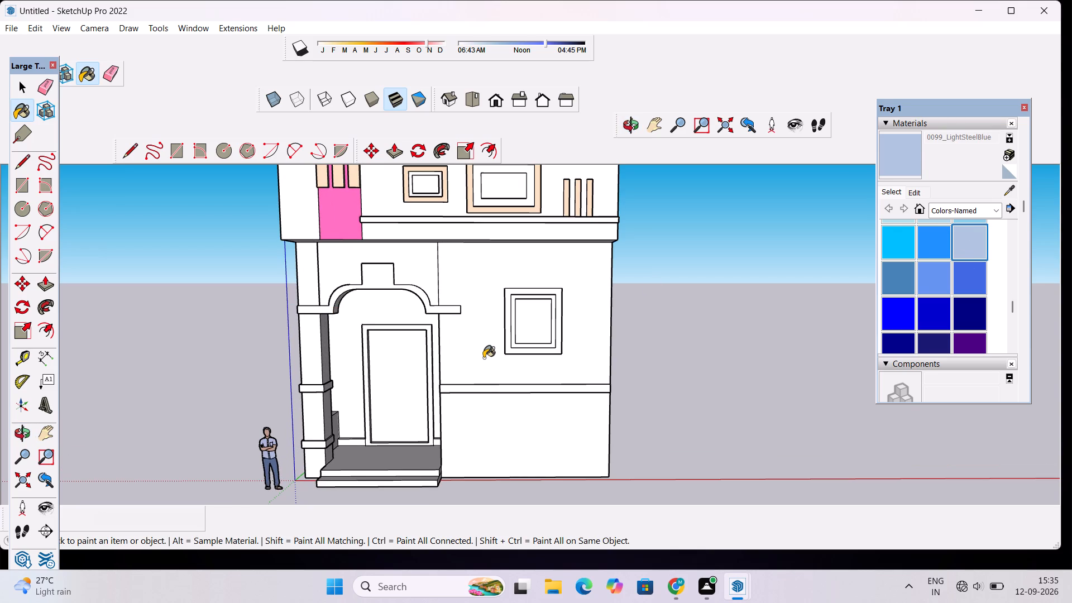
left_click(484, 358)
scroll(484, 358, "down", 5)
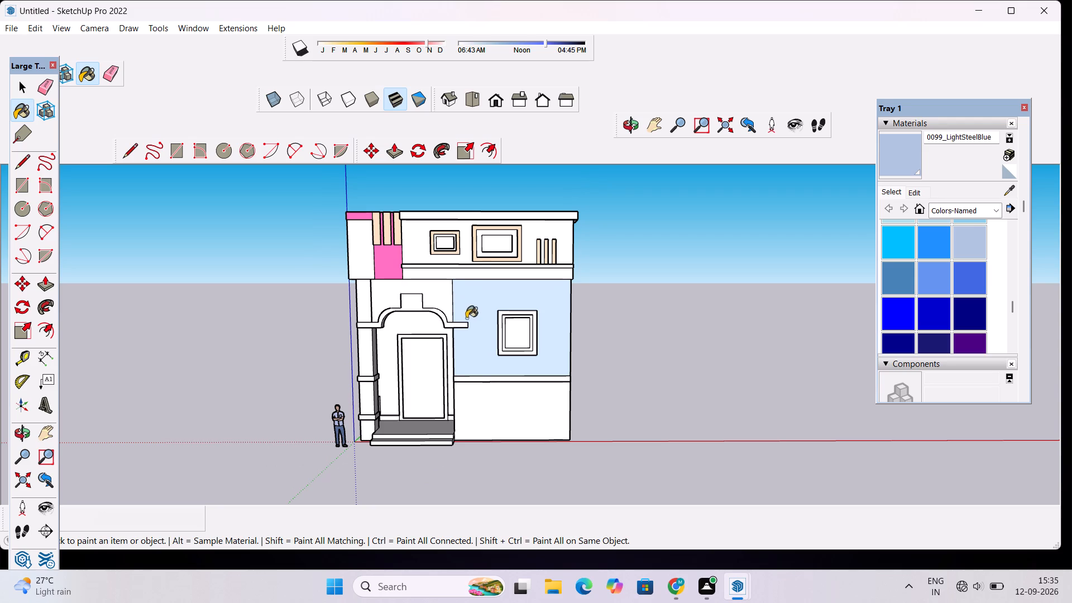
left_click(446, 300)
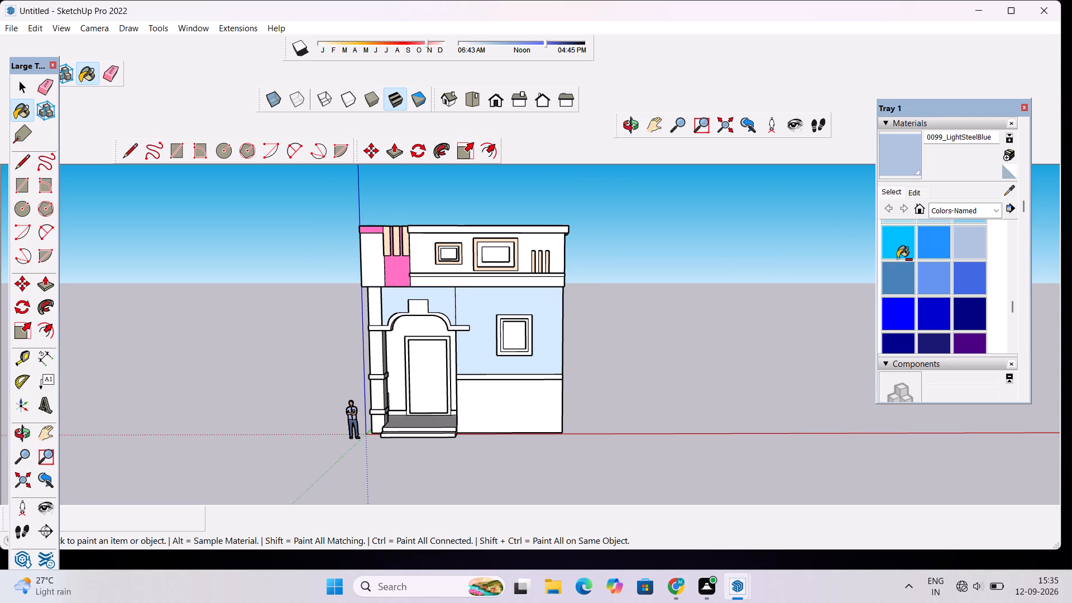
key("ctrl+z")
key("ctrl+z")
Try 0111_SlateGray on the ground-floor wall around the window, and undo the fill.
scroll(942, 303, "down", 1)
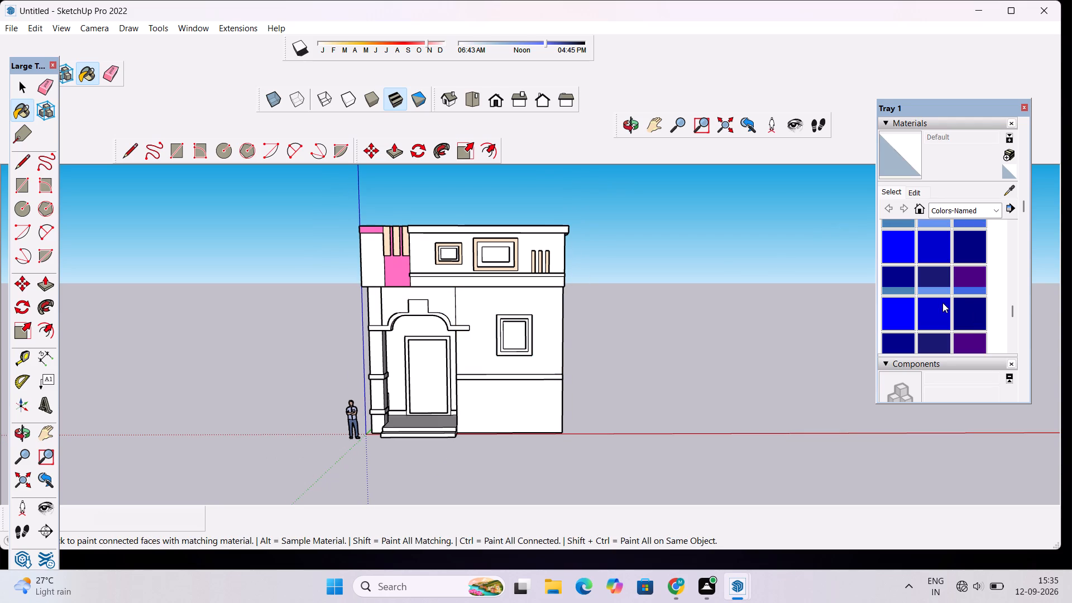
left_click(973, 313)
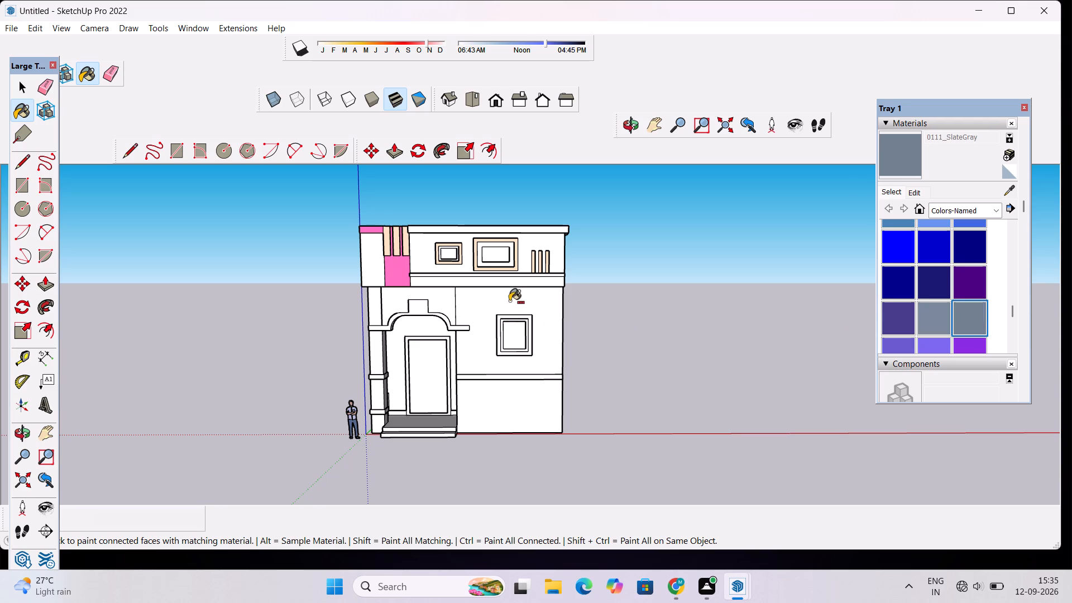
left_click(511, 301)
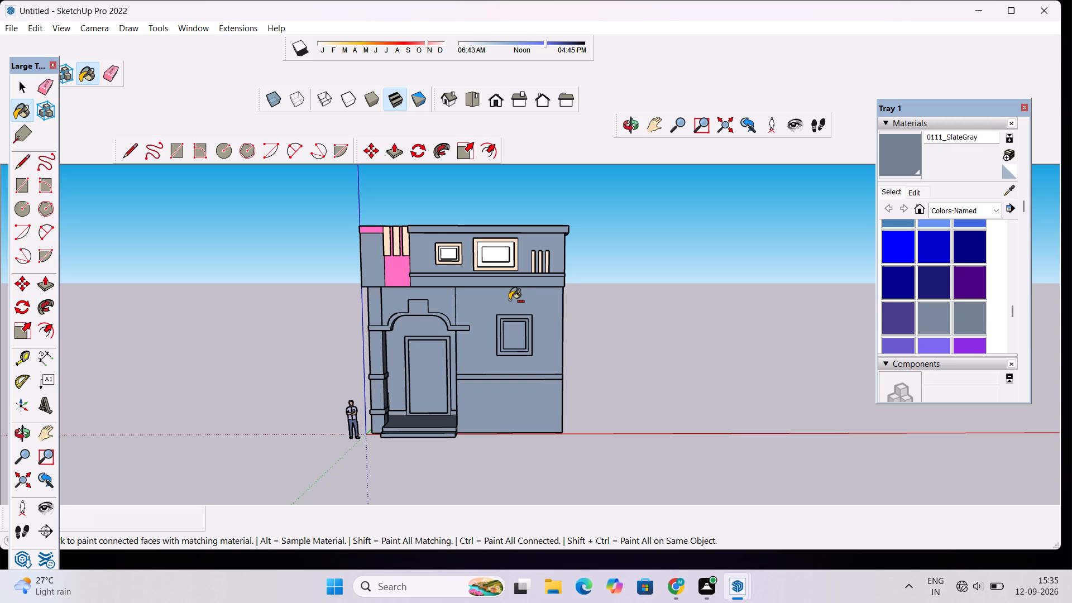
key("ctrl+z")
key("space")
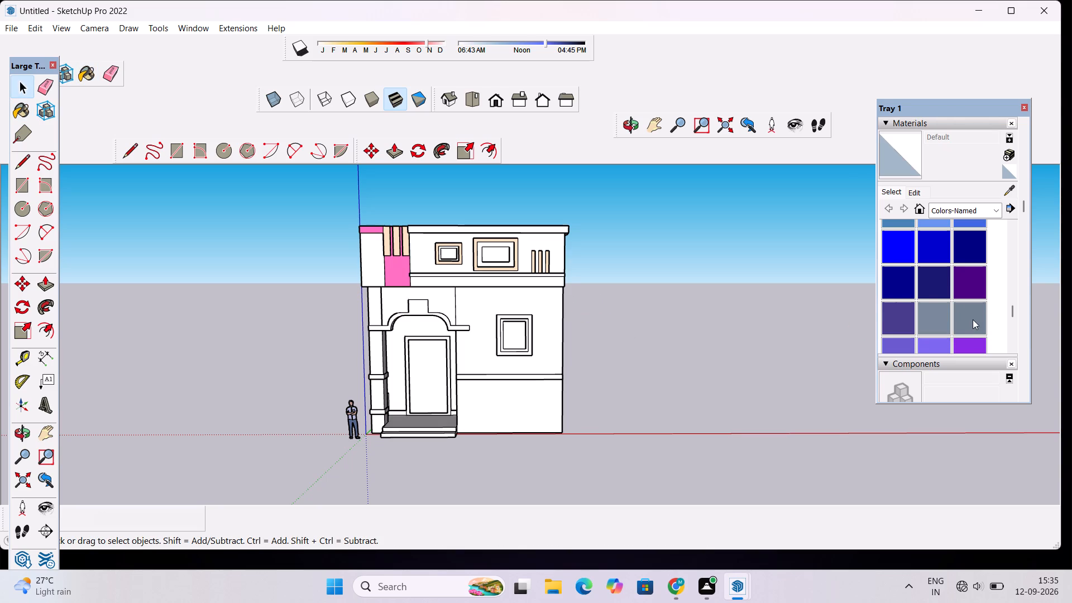
Paint the ground-floor front walls around the window, arch and door, the column top and the lower wall with 0111_SlateGray.
left_click(973, 315)
scroll(502, 312, "up", 5)
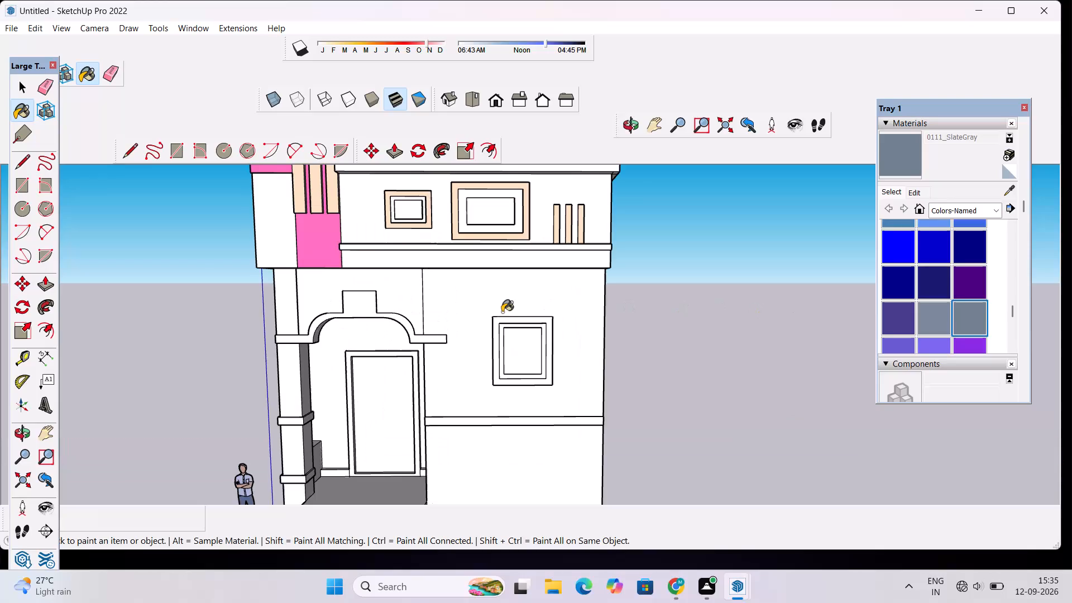
scroll(499, 309, "up", 7)
left_click(491, 288)
scroll(491, 288, "down", 6)
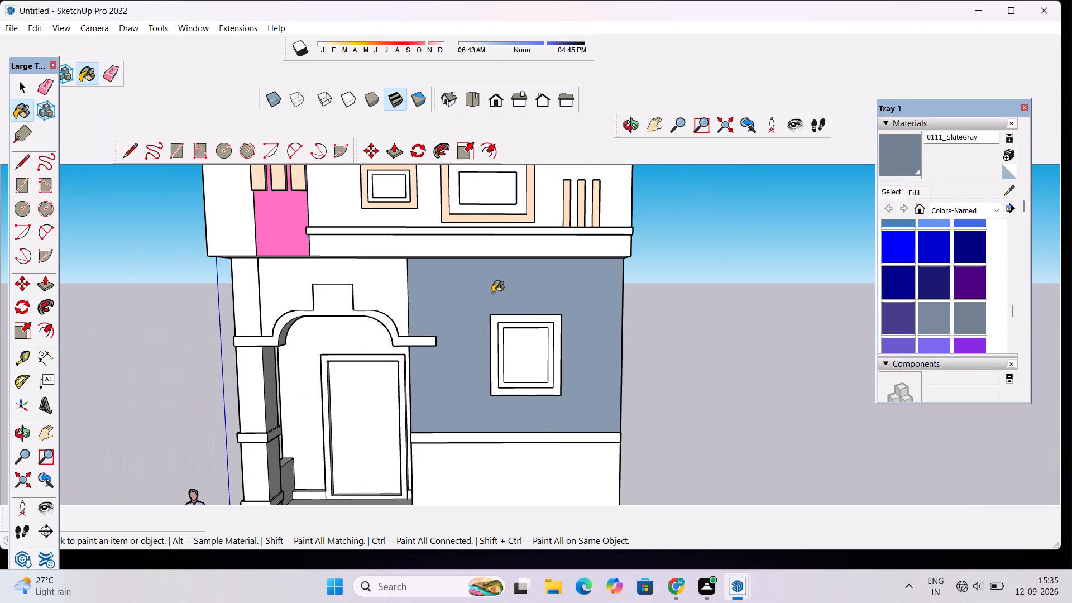
scroll(495, 293, "down", 3)
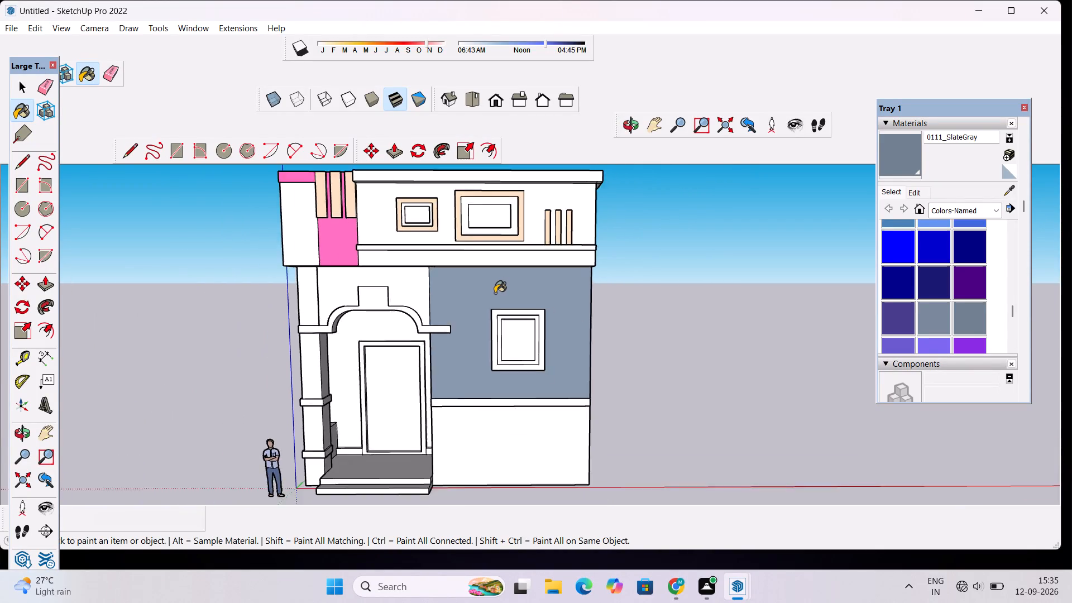
scroll(495, 293, "down", 3)
left_click(441, 293)
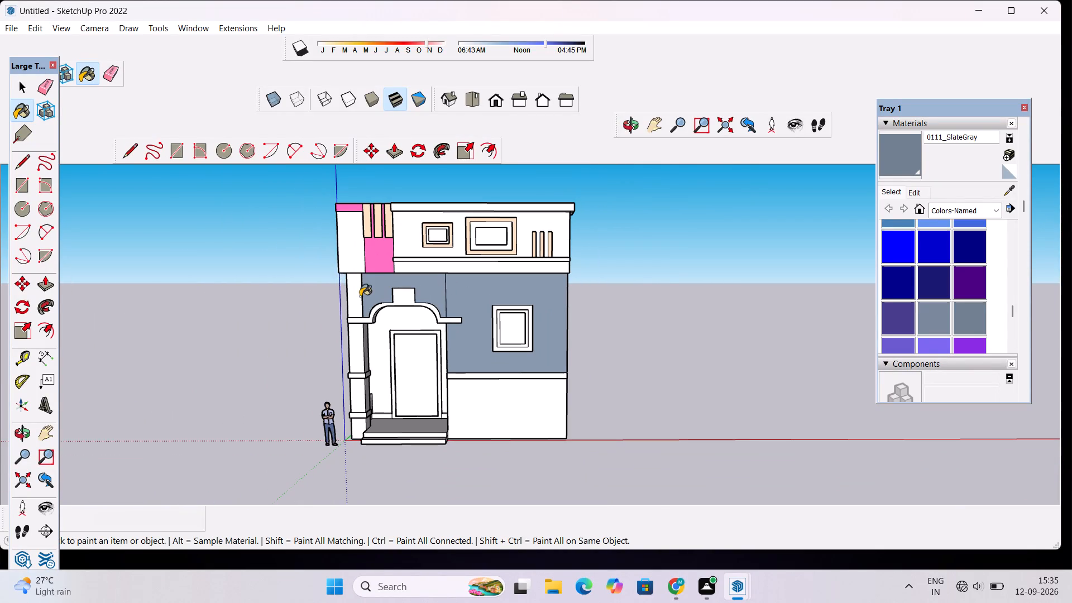
scroll(360, 296, "up", 4)
left_click(348, 298)
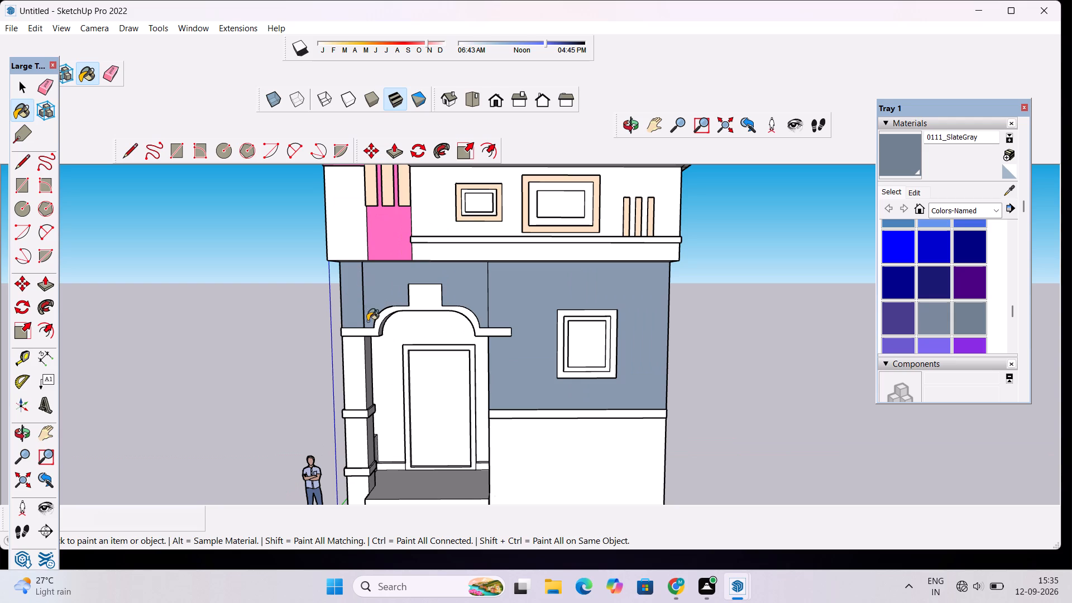
left_click(428, 331)
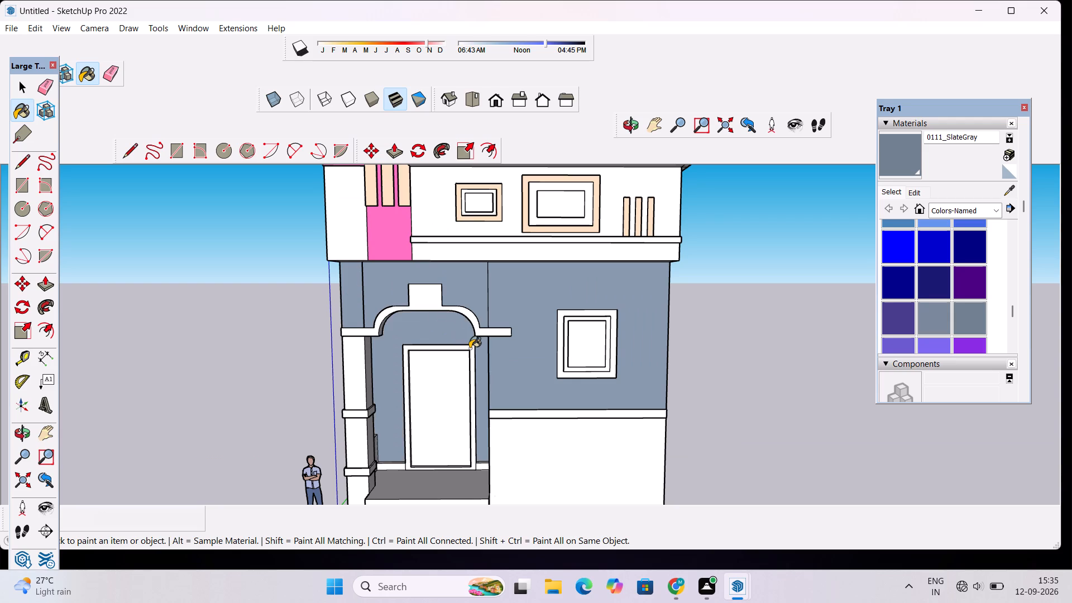
left_click(579, 438)
scroll(634, 309, "down", 2)
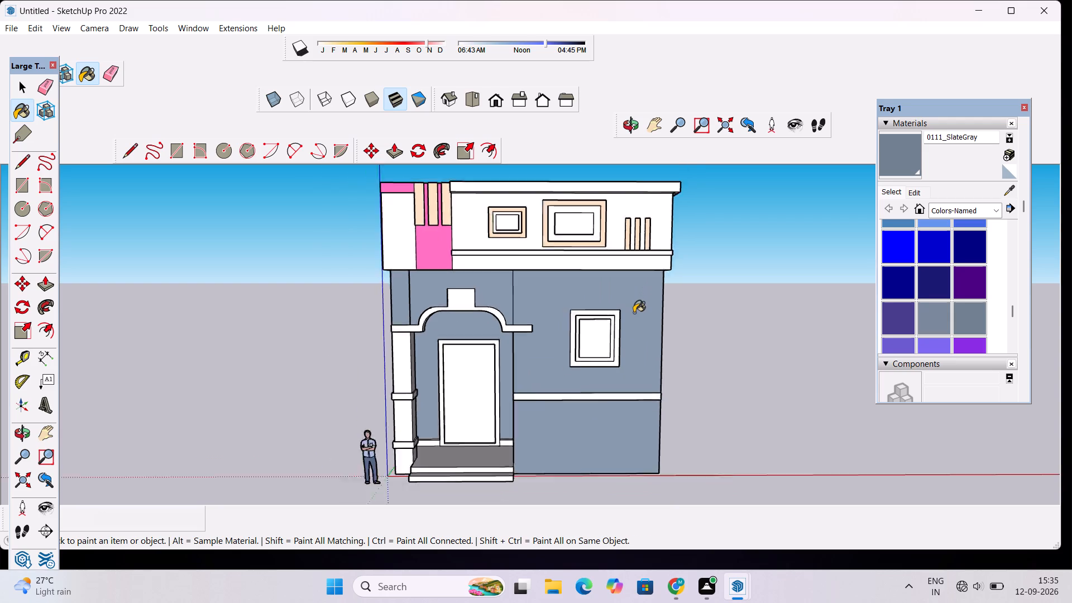
Paint the upper-storey window wall, roof cornice, floor band and blank corner panel with 0111_SlateGray.
scroll(634, 313, "down", 6)
left_click(653, 255)
scroll(650, 253, "up", 9)
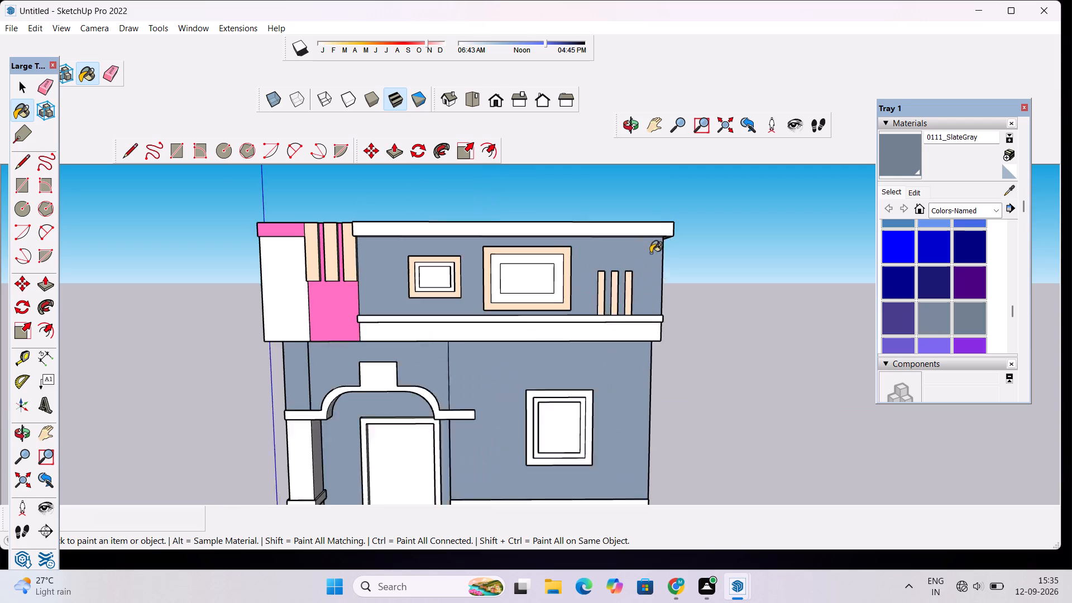
scroll(650, 253, "up", 1)
left_click(661, 227)
scroll(661, 237, "up", 4)
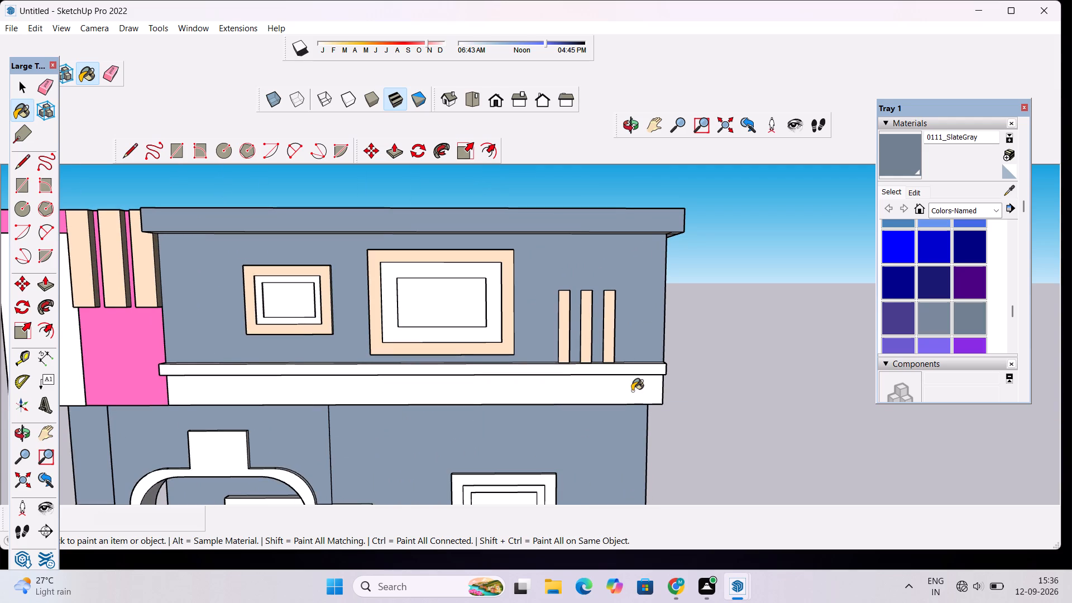
left_click(632, 391)
scroll(633, 380, "down", 13)
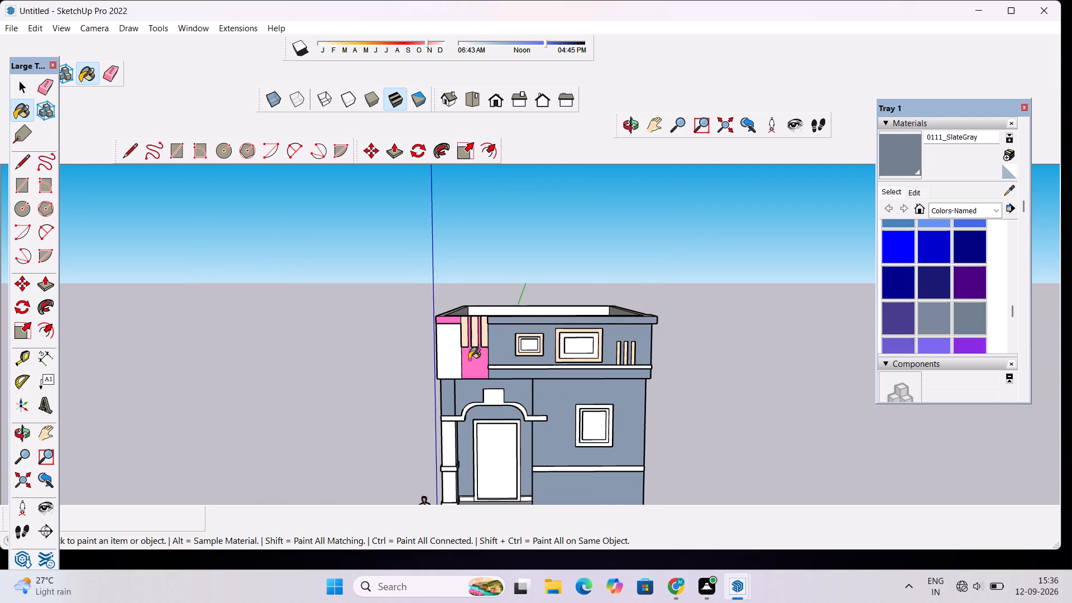
scroll(468, 360, "up", 9)
left_click(467, 353)
scroll(480, 336, "down", 14)
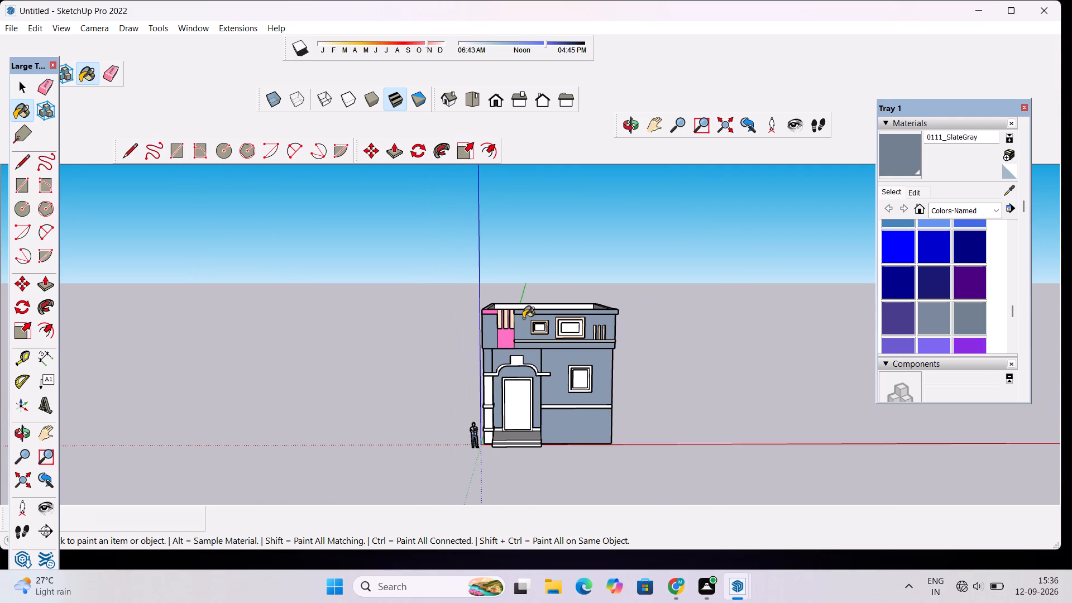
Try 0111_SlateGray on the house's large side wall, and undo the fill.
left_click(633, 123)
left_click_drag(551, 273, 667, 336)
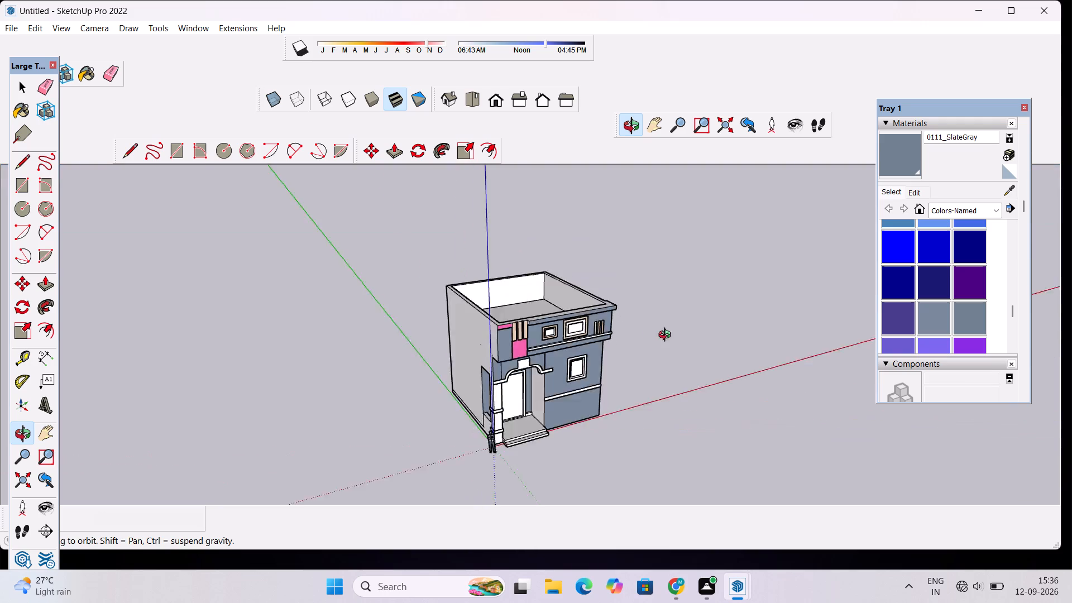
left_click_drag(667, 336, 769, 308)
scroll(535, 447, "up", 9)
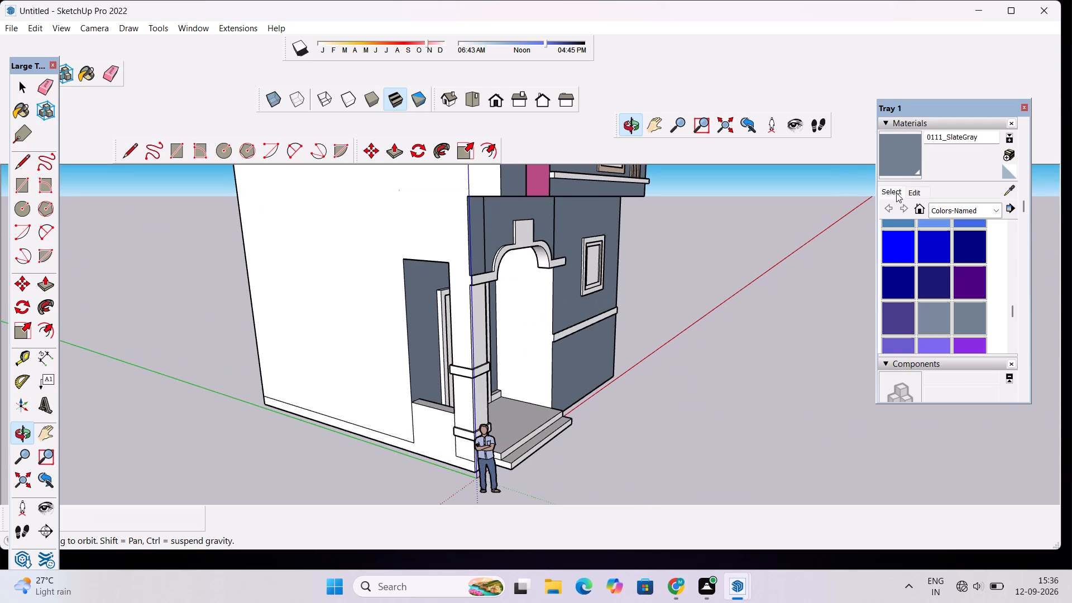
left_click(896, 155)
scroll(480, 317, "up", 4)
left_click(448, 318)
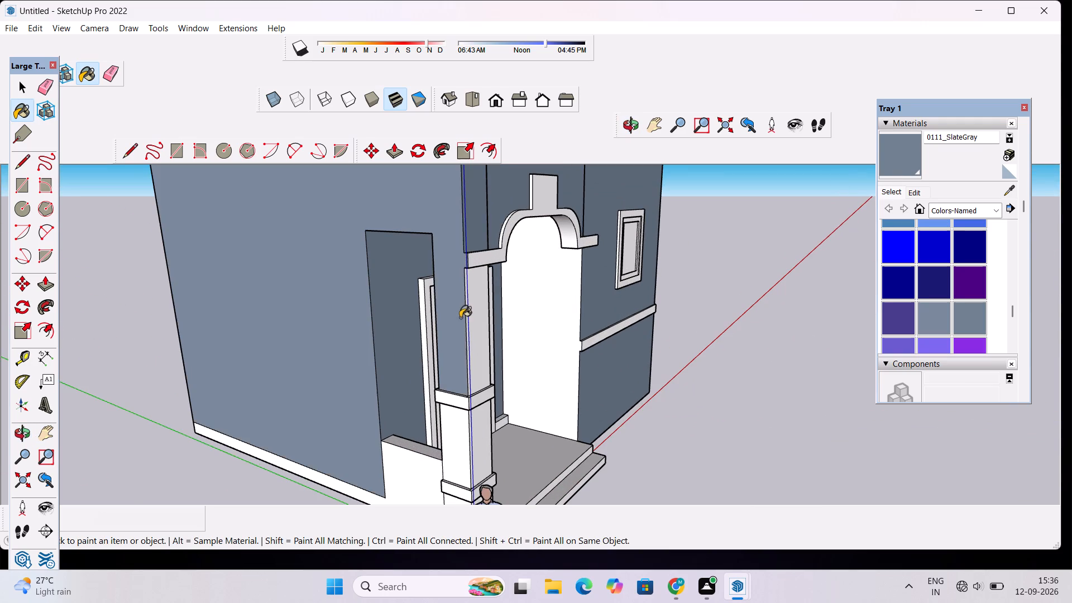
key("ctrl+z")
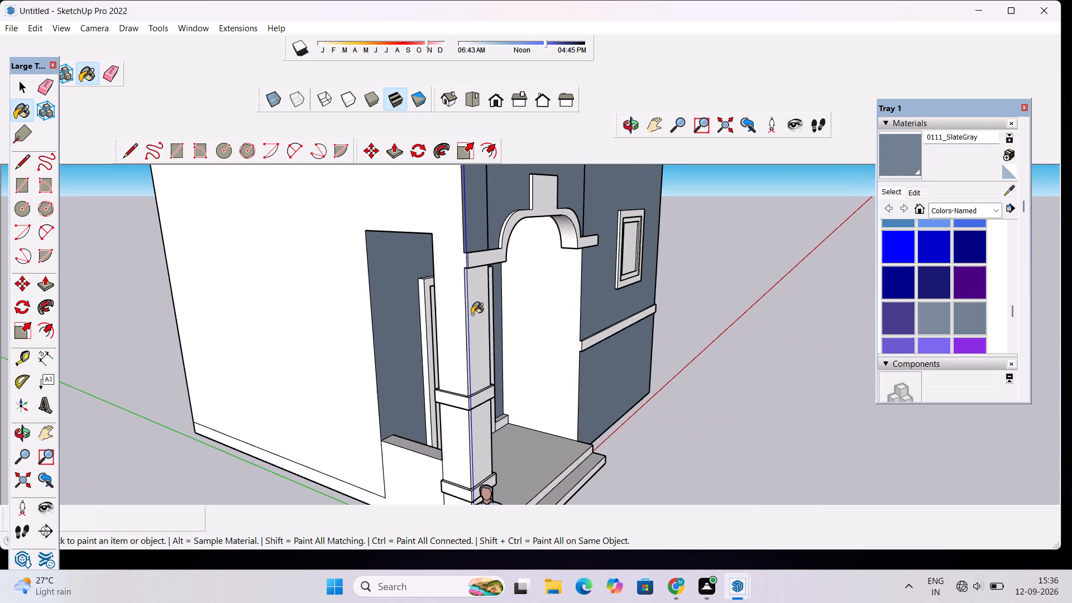
Draw a vertical line about 13' 11" long on the side wall, from the porch opening's top corner to the roof edge.
scroll(472, 314, "down", 13)
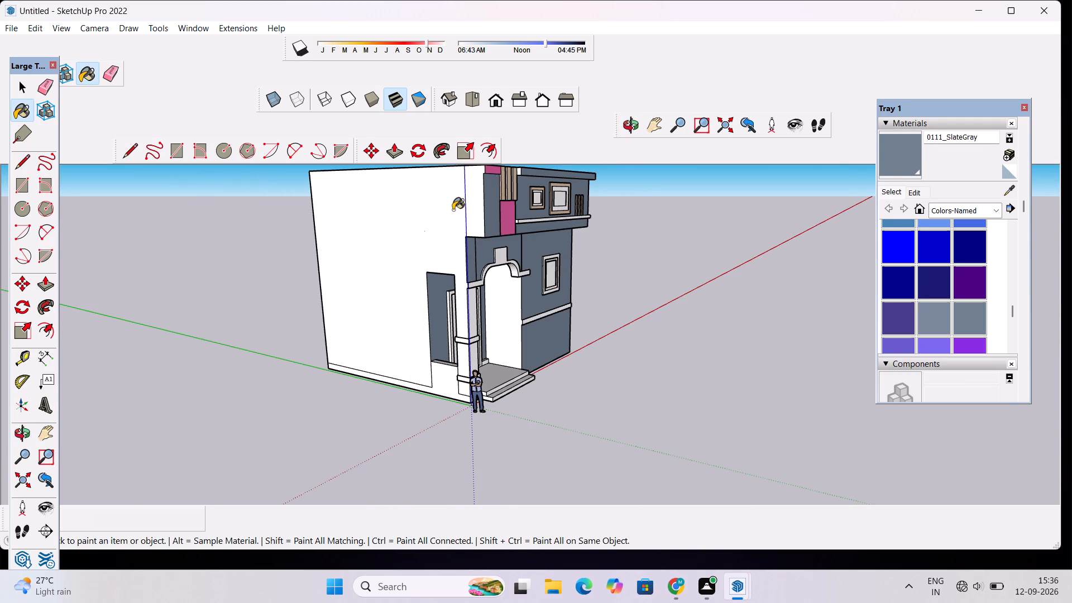
key("l")
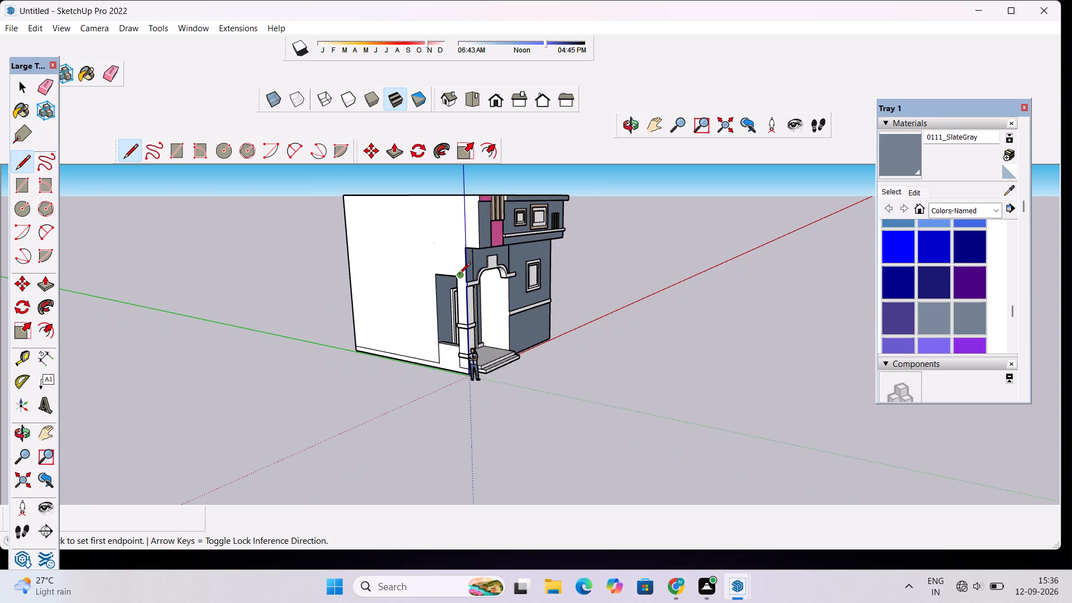
left_click(458, 276)
left_click(461, 195)
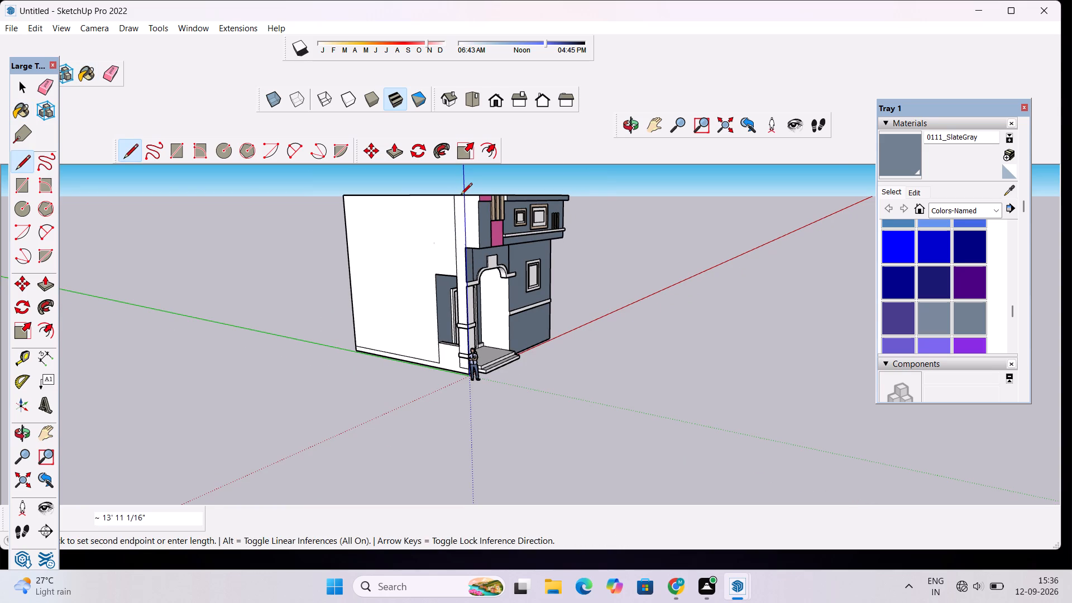
key("space")
Paint the separated side-wall corner strip, the column's lower side faces, the side plinth and the low porch wall's top with 0111_SlateGray.
left_click(912, 155)
scroll(394, 275, "up", 5)
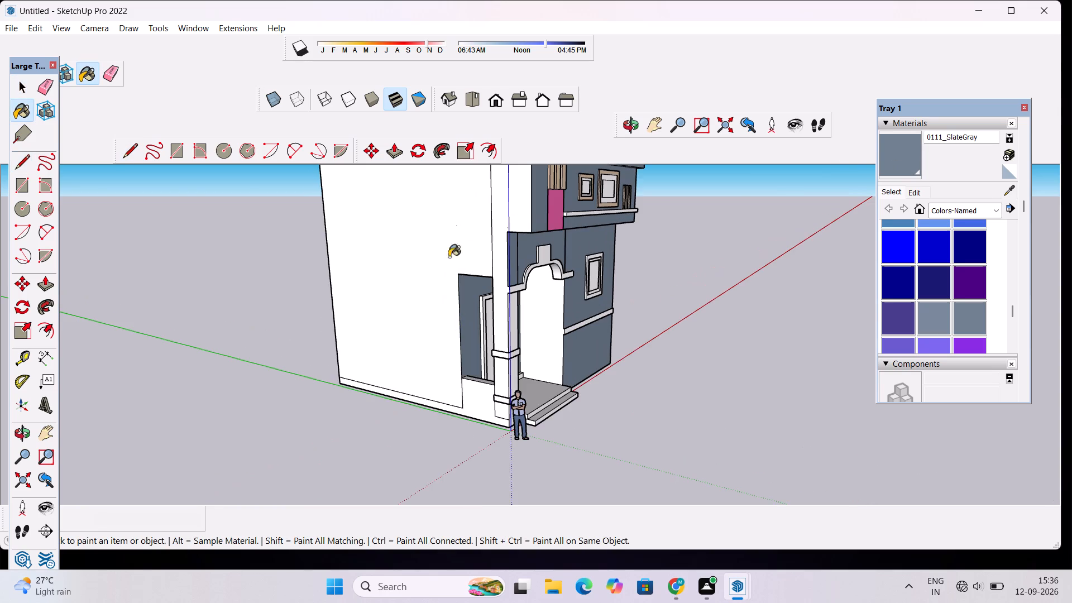
left_click(514, 222)
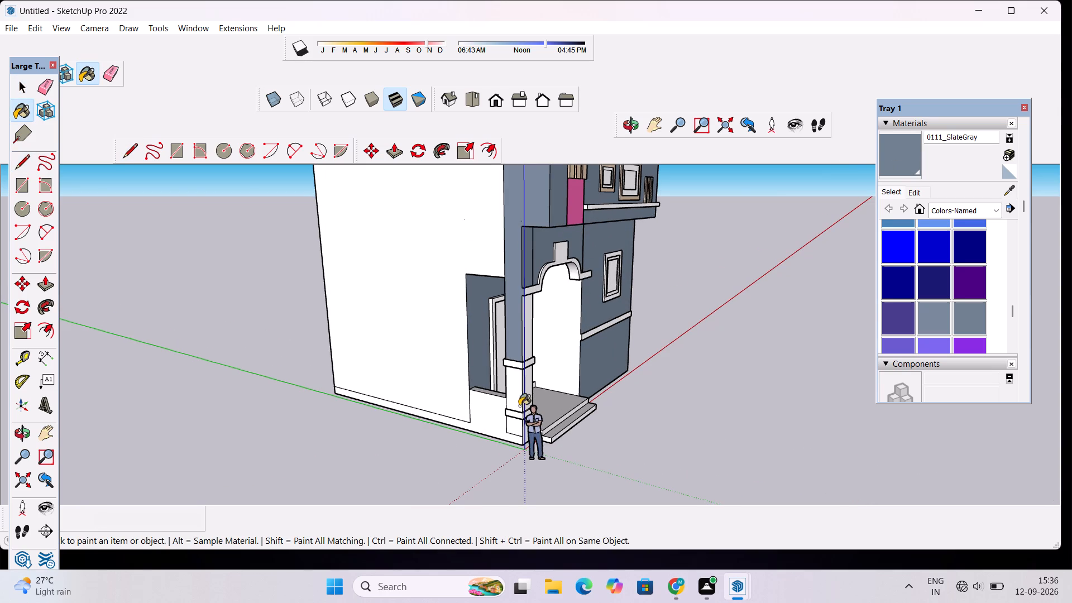
scroll(506, 415, "up", 10)
left_click(518, 349)
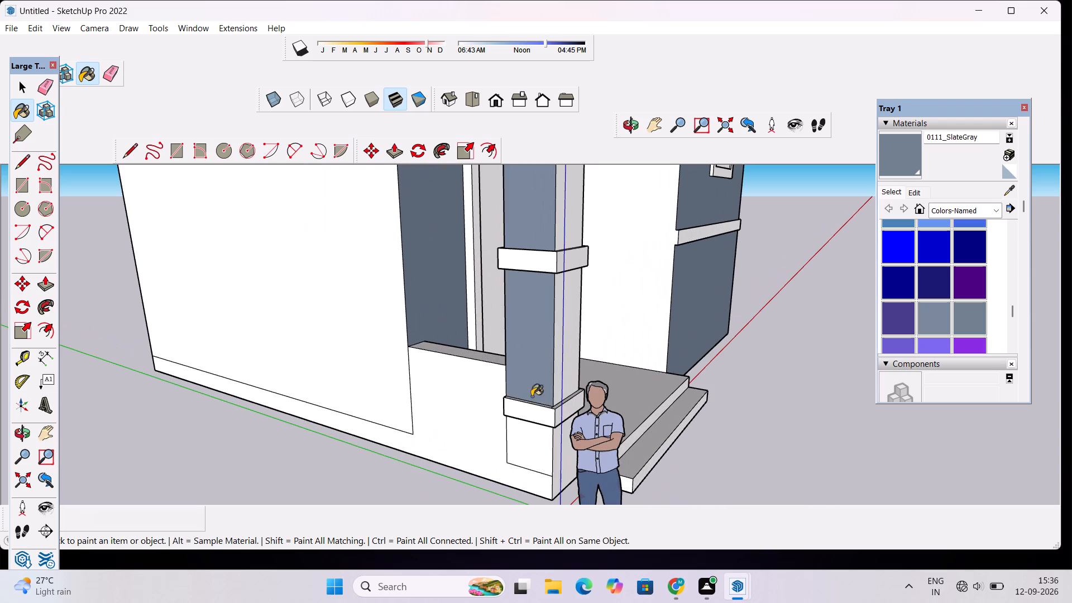
left_click(533, 436)
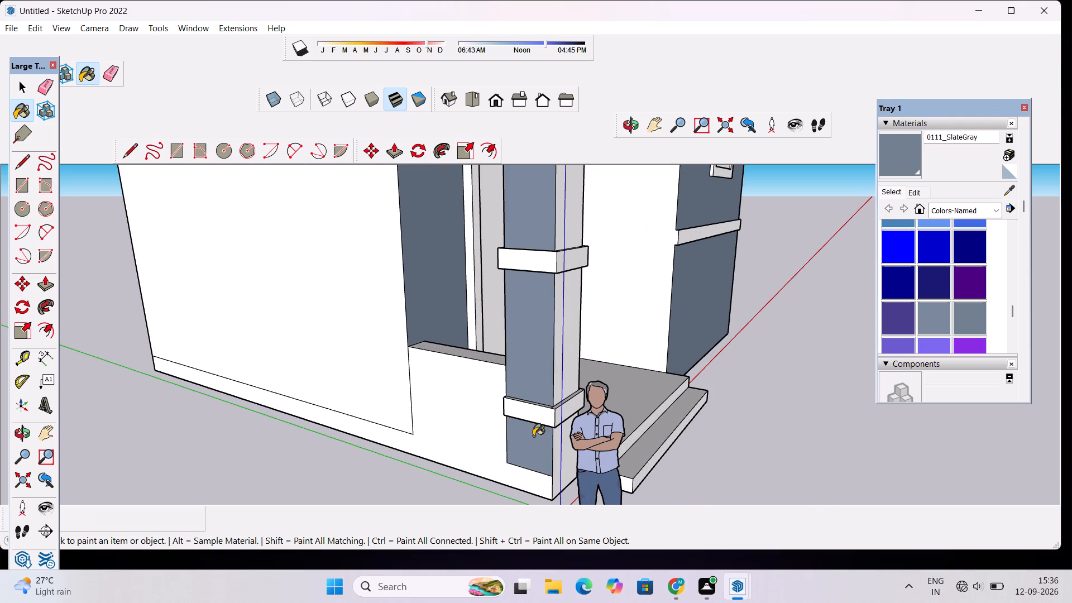
left_click(484, 414)
left_click(486, 357)
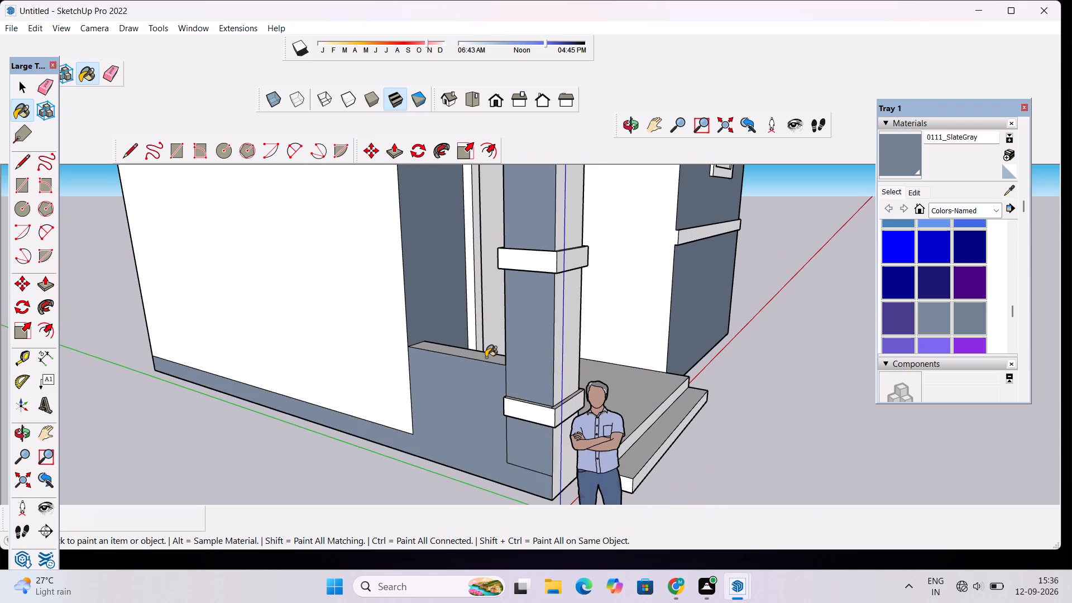
Paint the outer side, top and front faces of the porch column's lower band with 0111_SlateGray.
left_click(539, 422)
scroll(559, 412, "up", 9)
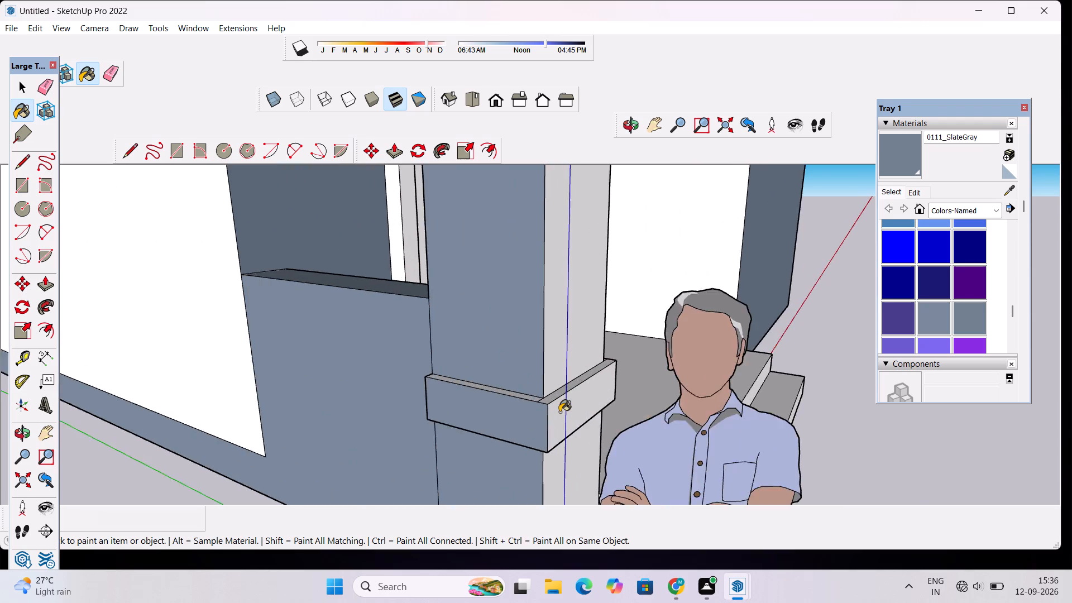
scroll(559, 412, "up", 6)
left_click(550, 386)
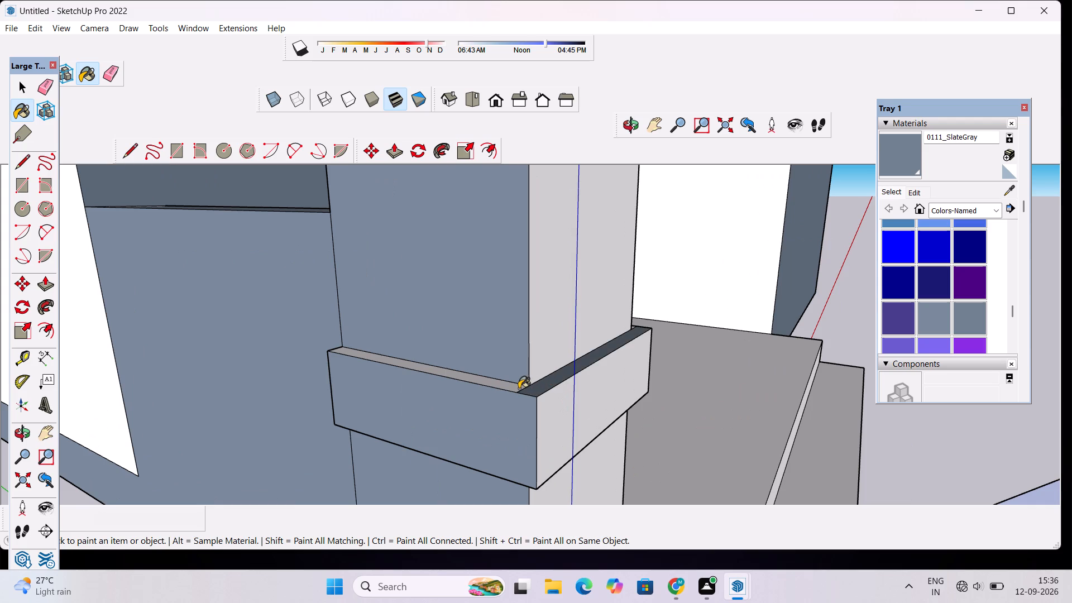
left_click(518, 389)
left_click(563, 415)
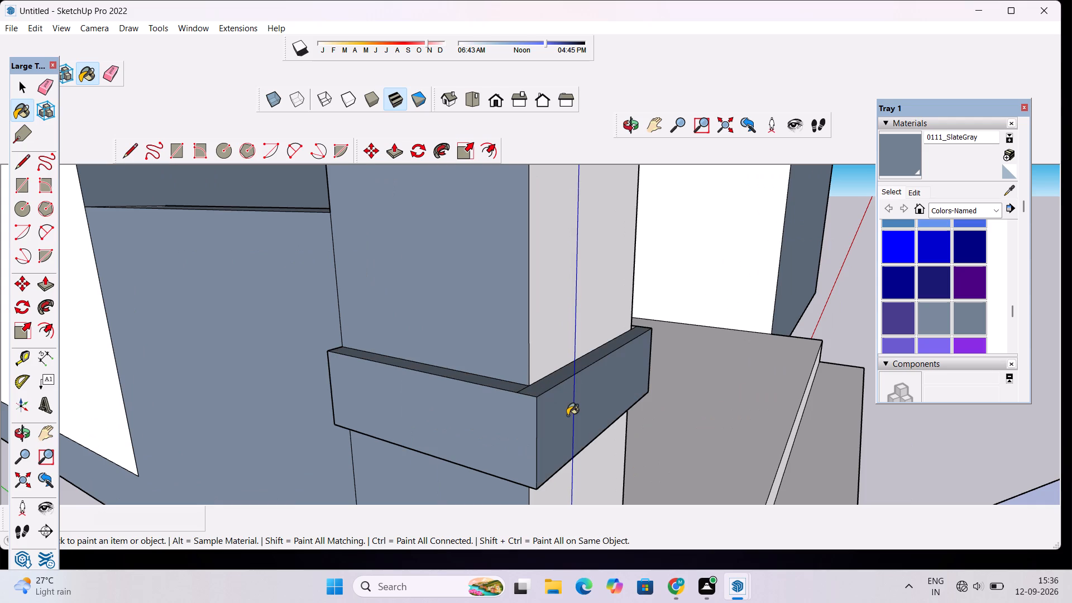
Paint the lower band's porch-side faces, plus the column base and middle shaft's front and porch-side faces, with 0111_SlateGray.
left_click(628, 121)
left_click_drag(658, 291, 565, 341)
scroll(557, 330, "down", 10)
left_click_drag(590, 406, 510, 404)
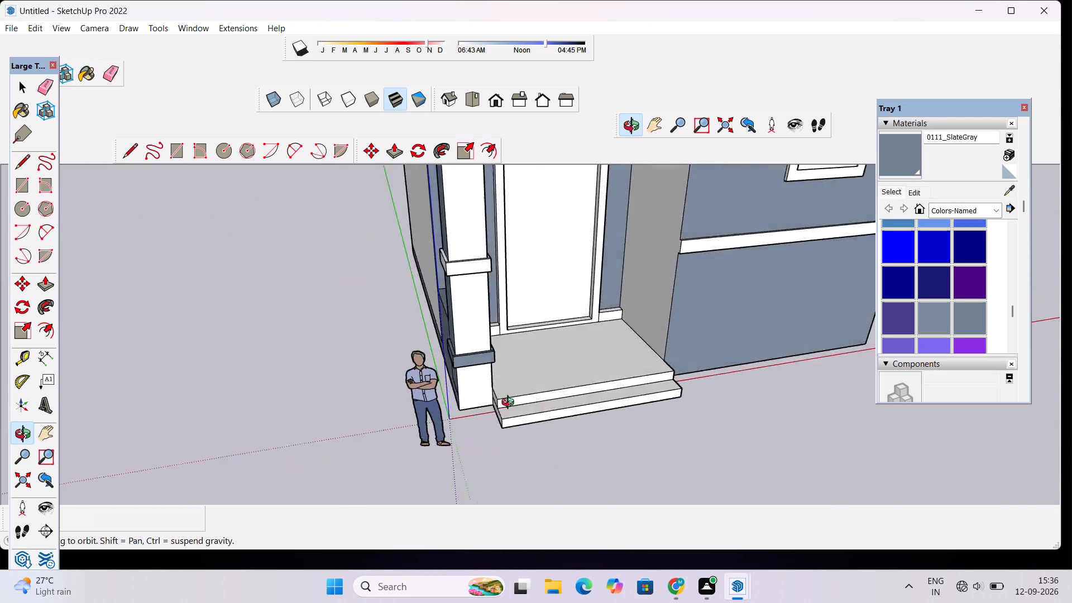
left_click_drag(510, 404, 308, 449)
scroll(471, 313, "up", 9)
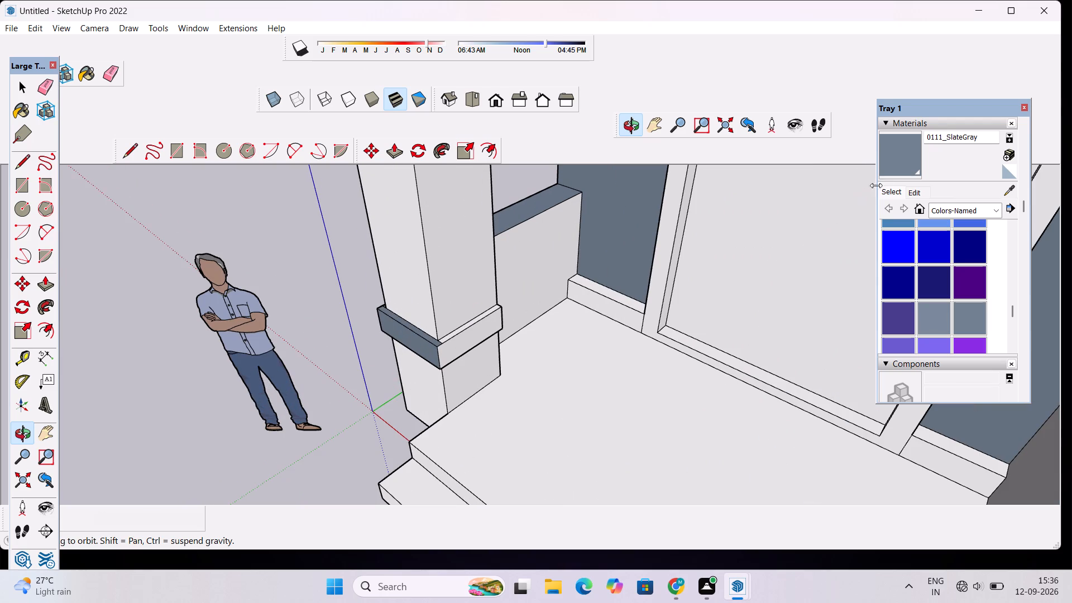
left_click(892, 167)
scroll(497, 315, "up", 7)
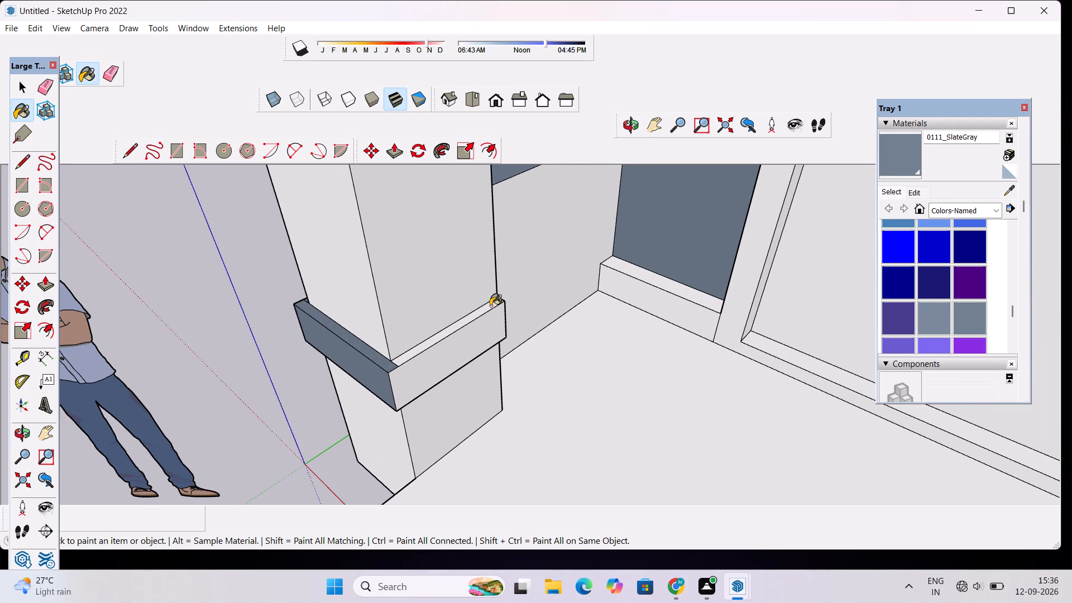
left_click(489, 303)
left_click(486, 320)
left_click(471, 392)
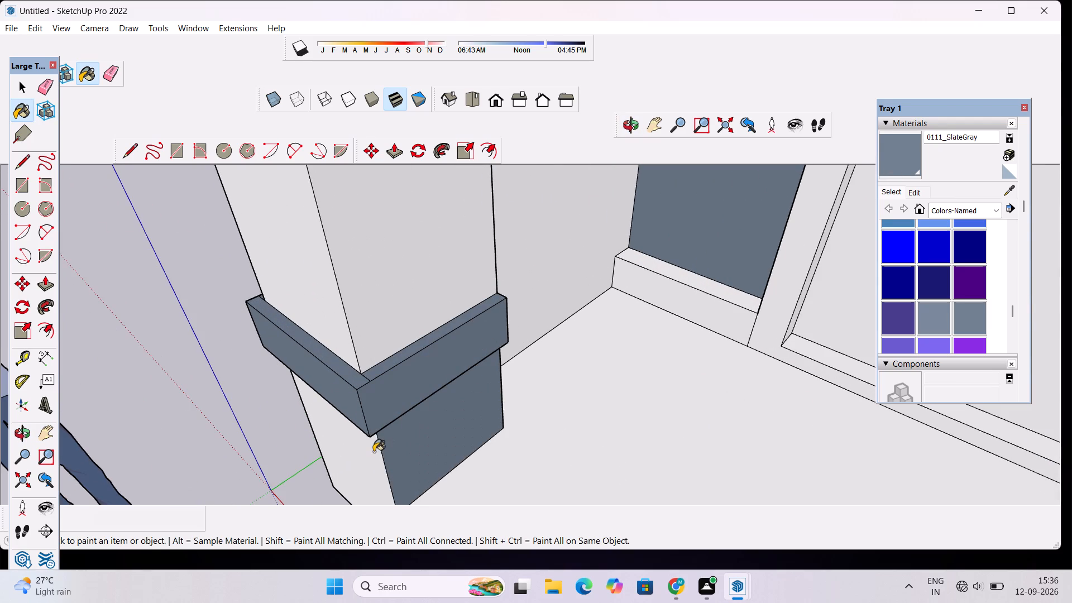
left_click(372, 452)
left_click(417, 312)
left_click(343, 323)
Paint the porch column's upper band and the front and porch-side faces of the shaft above it with 0111_SlateGray.
scroll(382, 372, "down", 2)
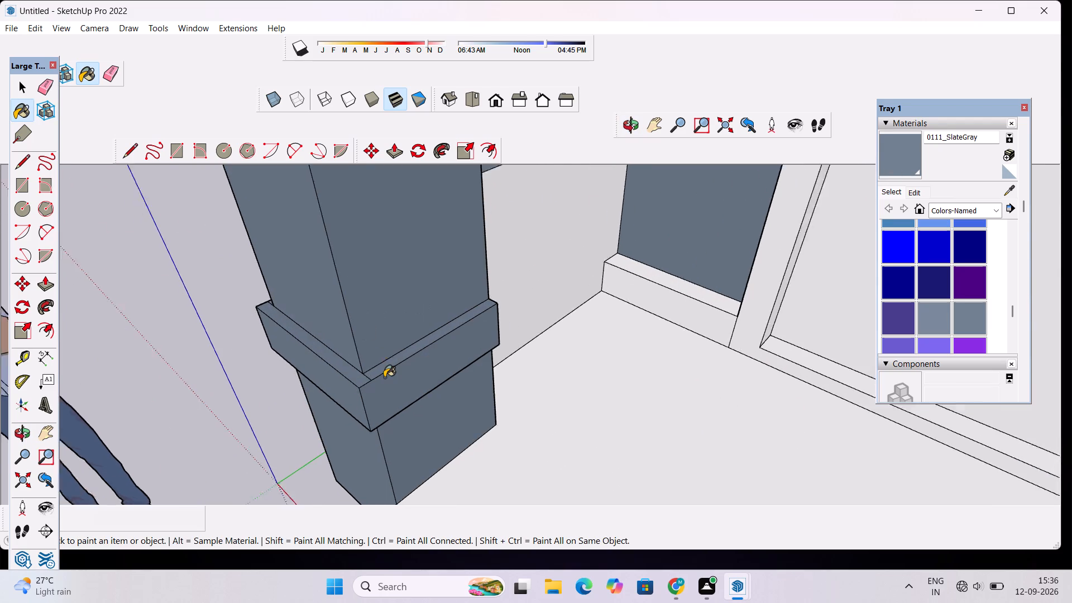
scroll(384, 377, "down", 15)
scroll(384, 295, "up", 5)
left_click(384, 275)
scroll(384, 266, "up", 2)
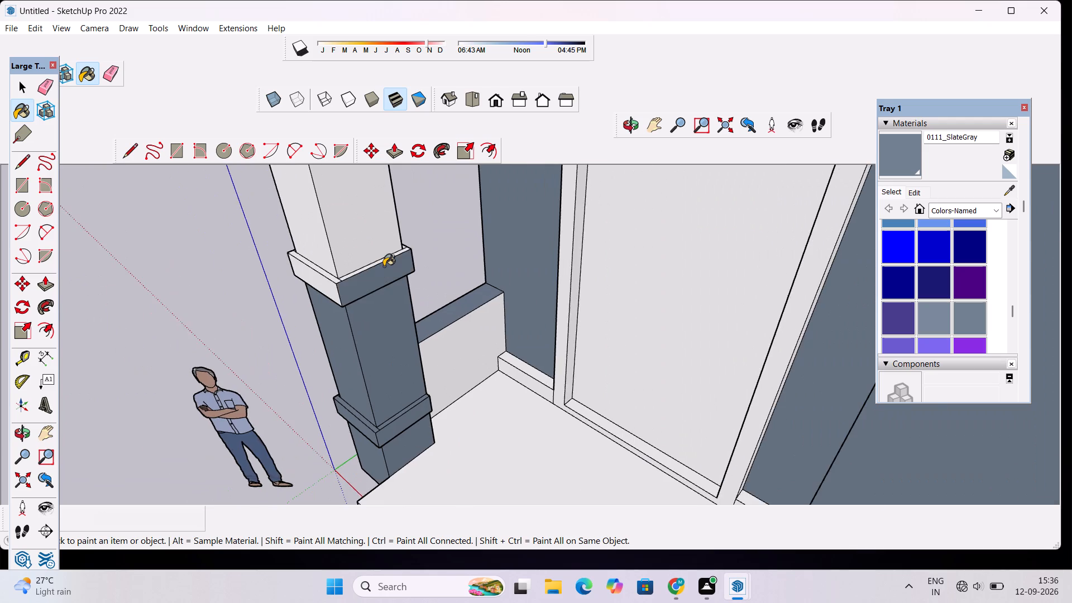
scroll(384, 266, "up", 7)
left_click(391, 243)
scroll(294, 288, "up", 3)
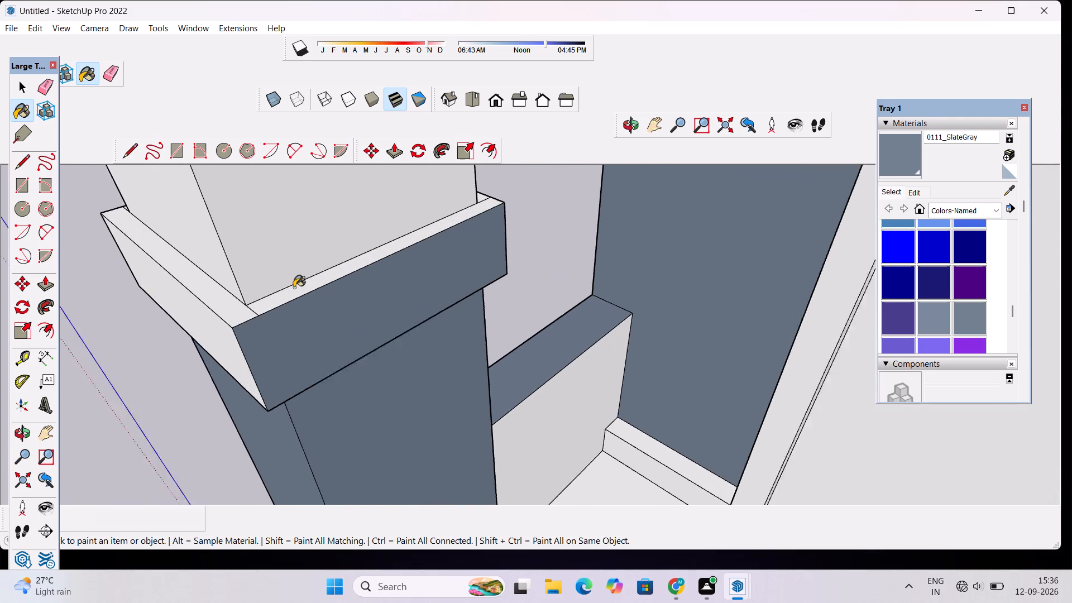
scroll(294, 288, "up", 6)
left_click(294, 299)
left_click(194, 333)
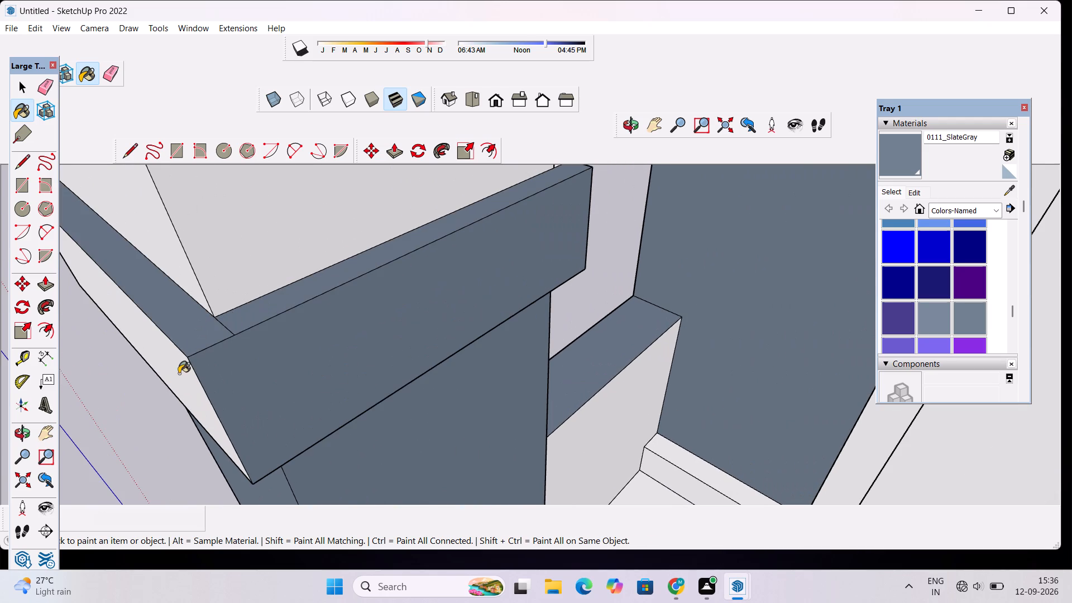
left_click(179, 374)
left_click(245, 279)
left_click(197, 288)
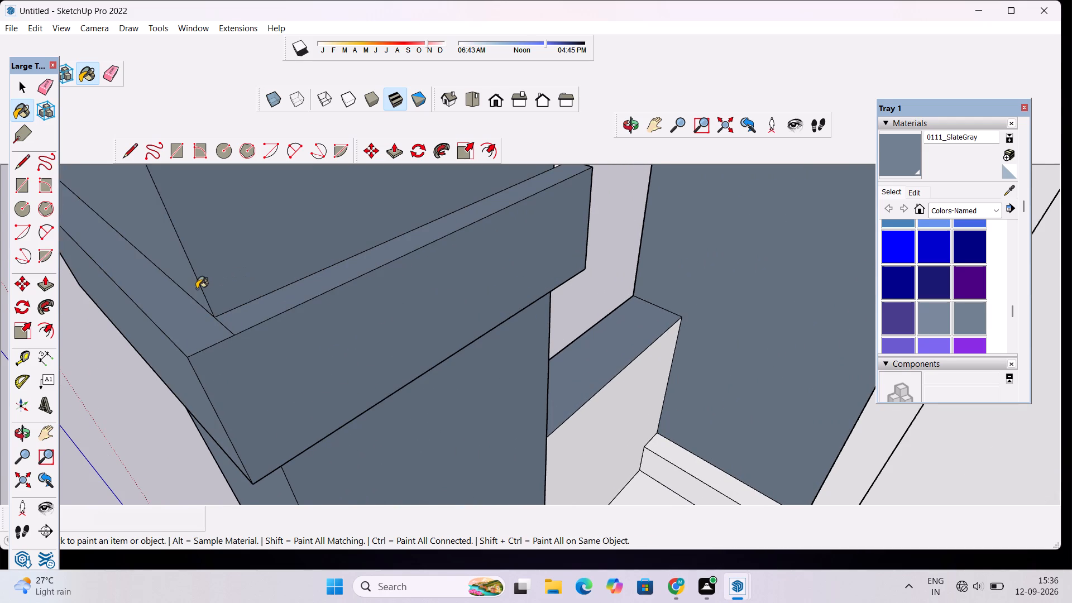
Examine the house's front facade and porch from the front and at angles to check the painted surfaces.
scroll(223, 318, "down", 6)
left_click(501, 107)
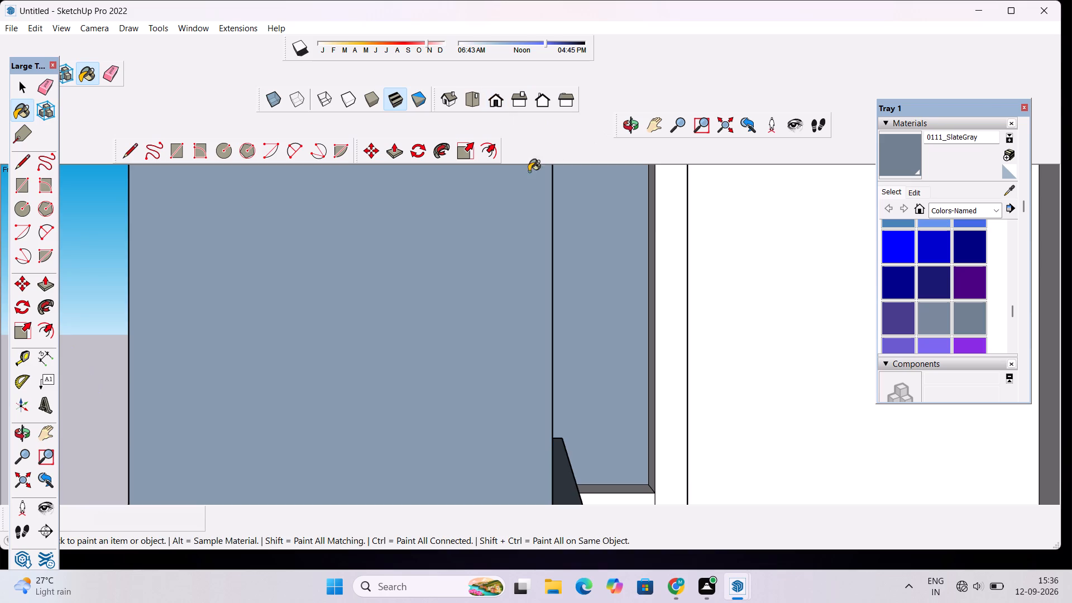
scroll(531, 195, "down", 14)
scroll(528, 248, "up", 2)
scroll(527, 259, "down", 4)
scroll(523, 270, "up", 1)
scroll(518, 295, "down", 20)
scroll(518, 295, "down", 1)
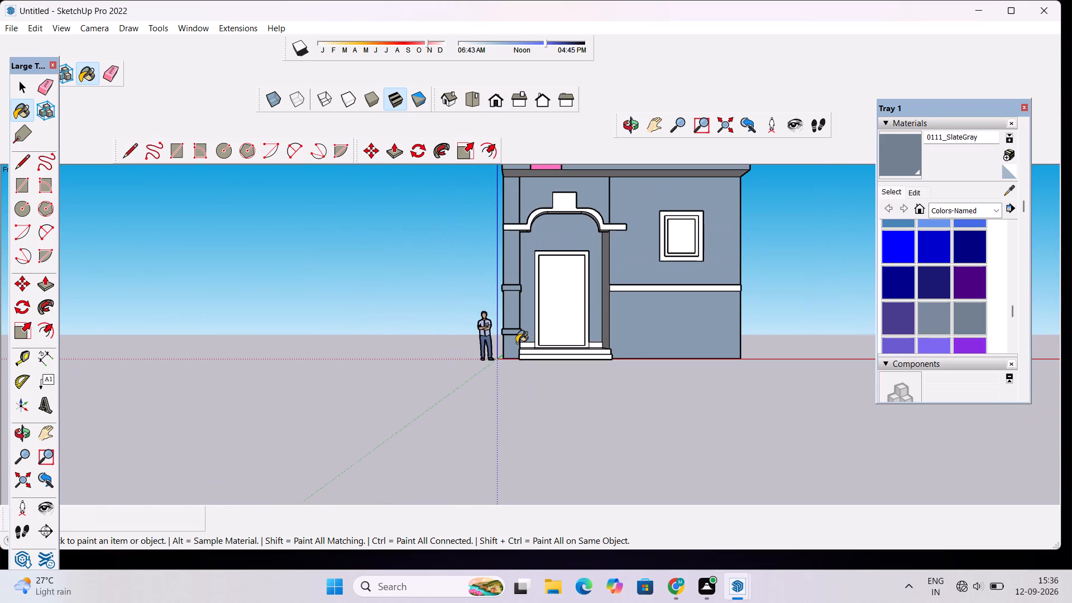
scroll(600, 252, "up", 1)
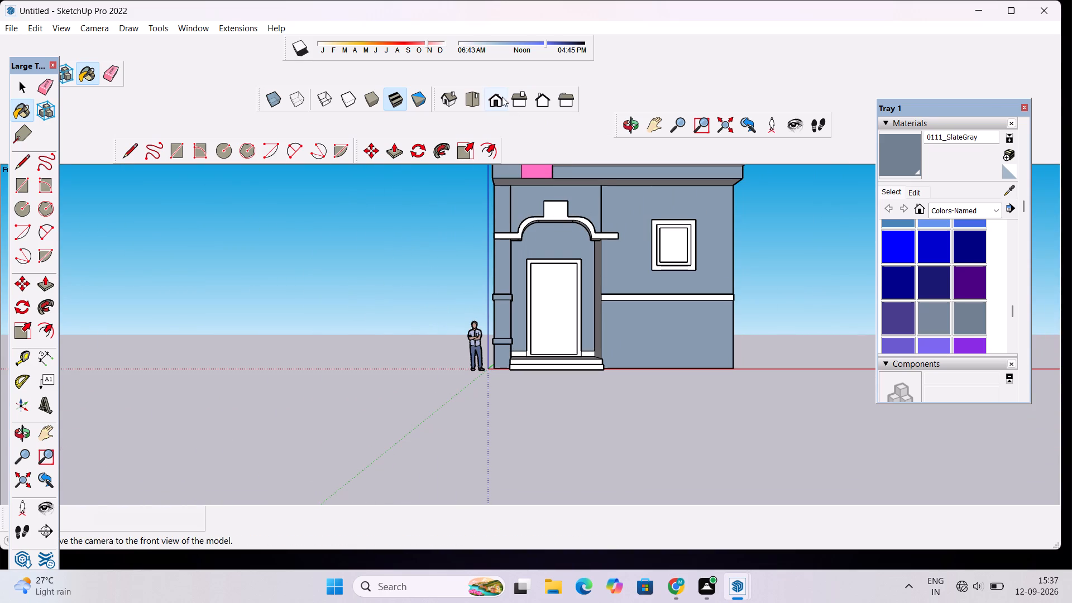
left_click(628, 134)
left_click_drag(608, 222, 591, 285)
scroll(591, 286, "down", 5)
left_click_drag(551, 256, 434, 338, "shift")
scroll(483, 365, "up", 6, "shift")
left_click_drag(464, 366, 465, 369, "shift")
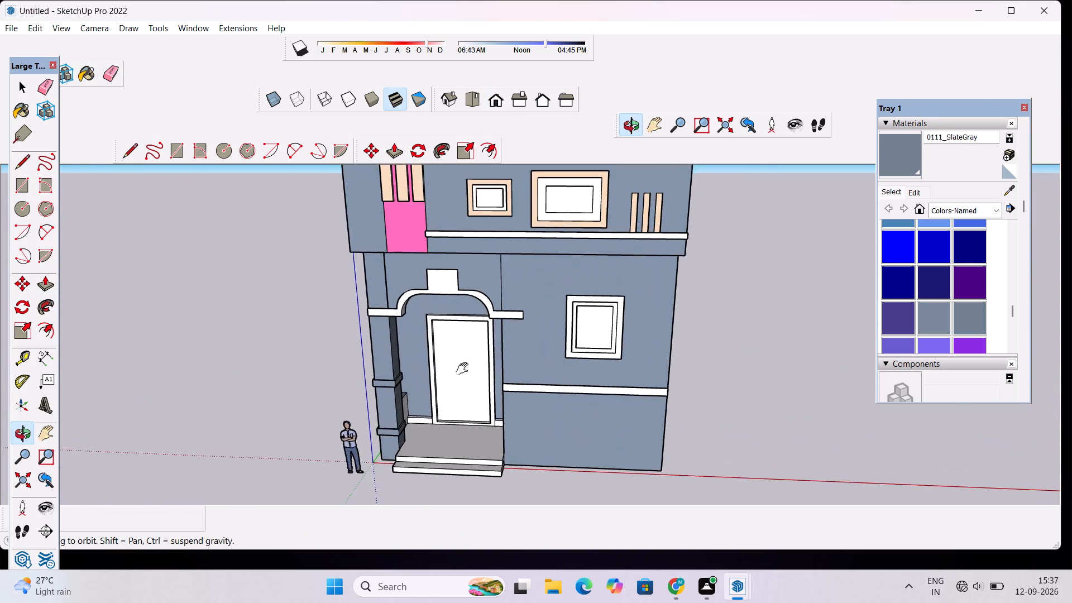
left_click_drag(465, 369, 645, 381, "shift")
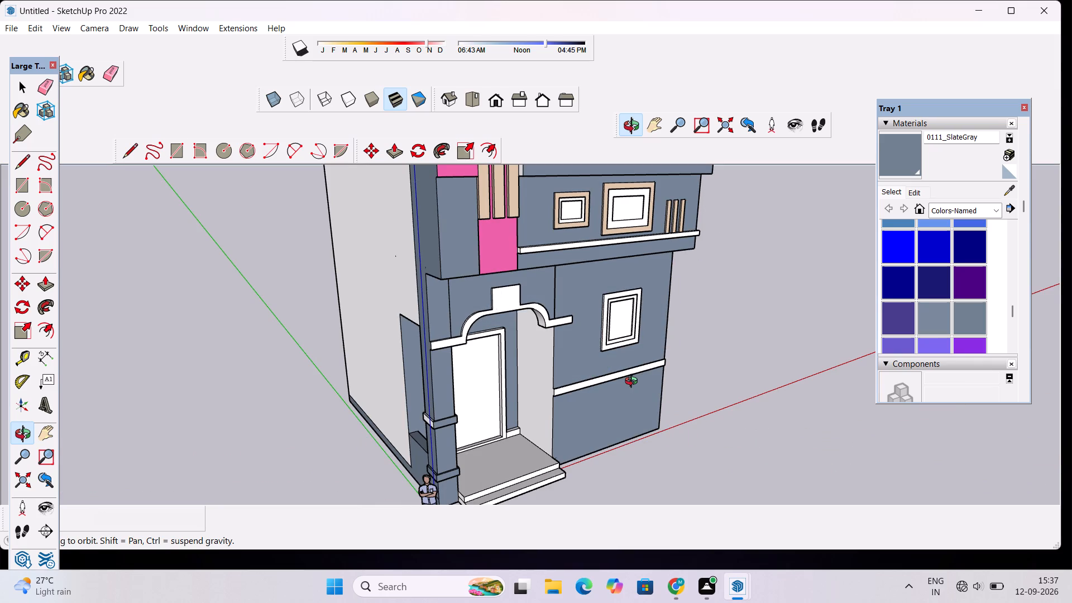
left_click_drag(632, 316, 627, 328)
left_click_drag(627, 328, 552, 386)
scroll(562, 346, "up", 3)
left_click_drag(566, 424, 543, 363)
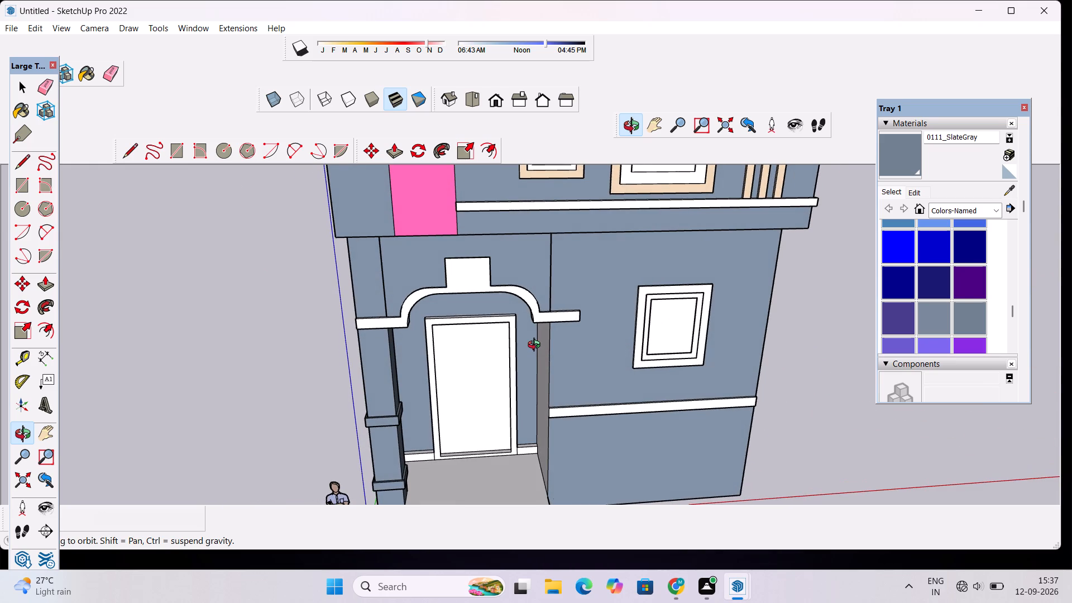
left_click_drag(537, 346, 467, 417, "shift")
scroll(466, 417, "down", 5, "shift")
left_click_drag(469, 429, 484, 371)
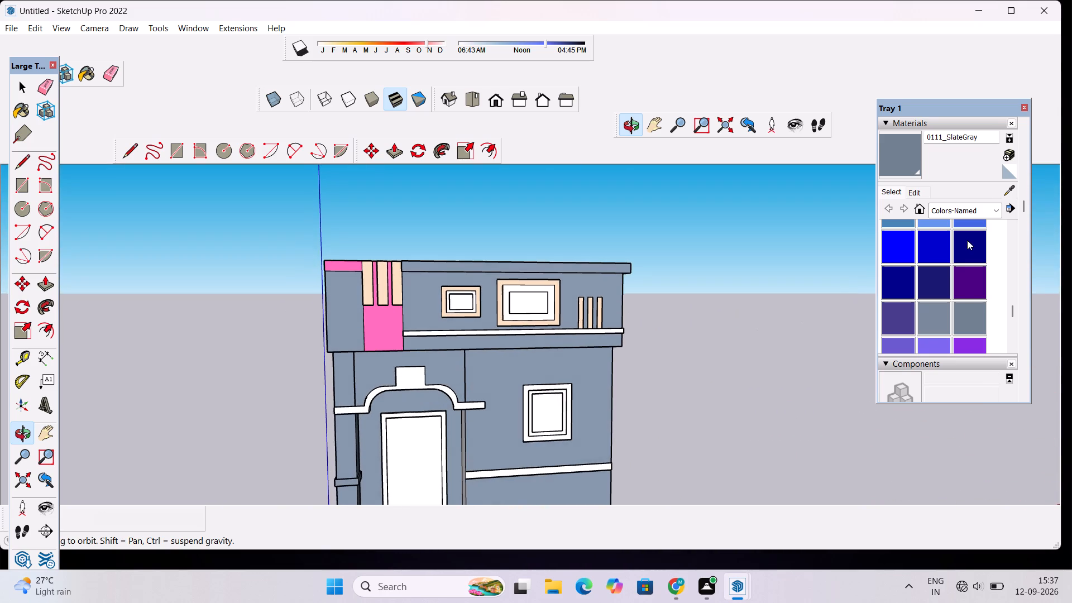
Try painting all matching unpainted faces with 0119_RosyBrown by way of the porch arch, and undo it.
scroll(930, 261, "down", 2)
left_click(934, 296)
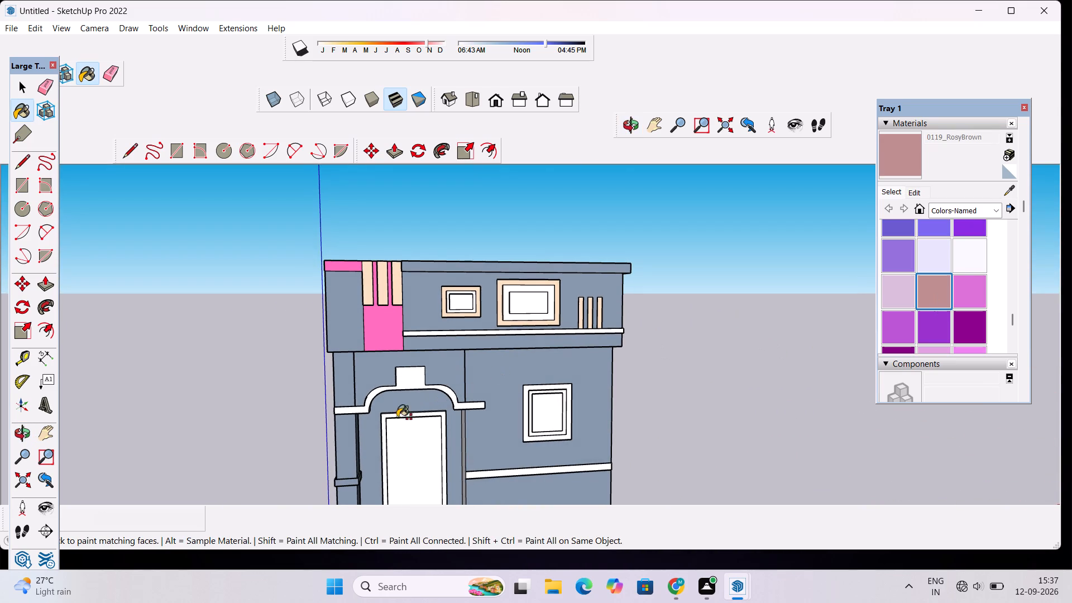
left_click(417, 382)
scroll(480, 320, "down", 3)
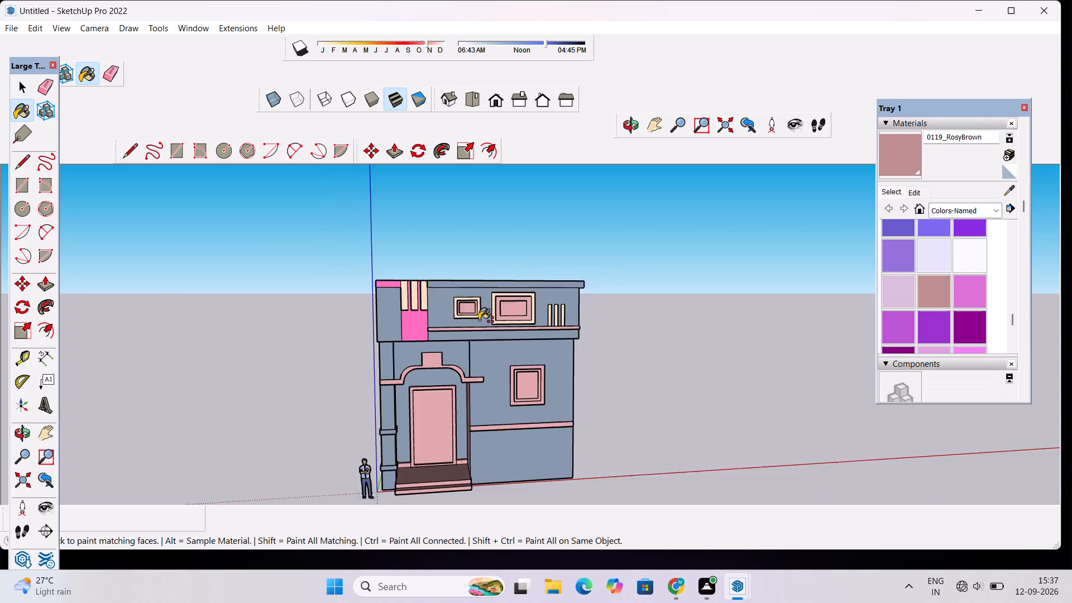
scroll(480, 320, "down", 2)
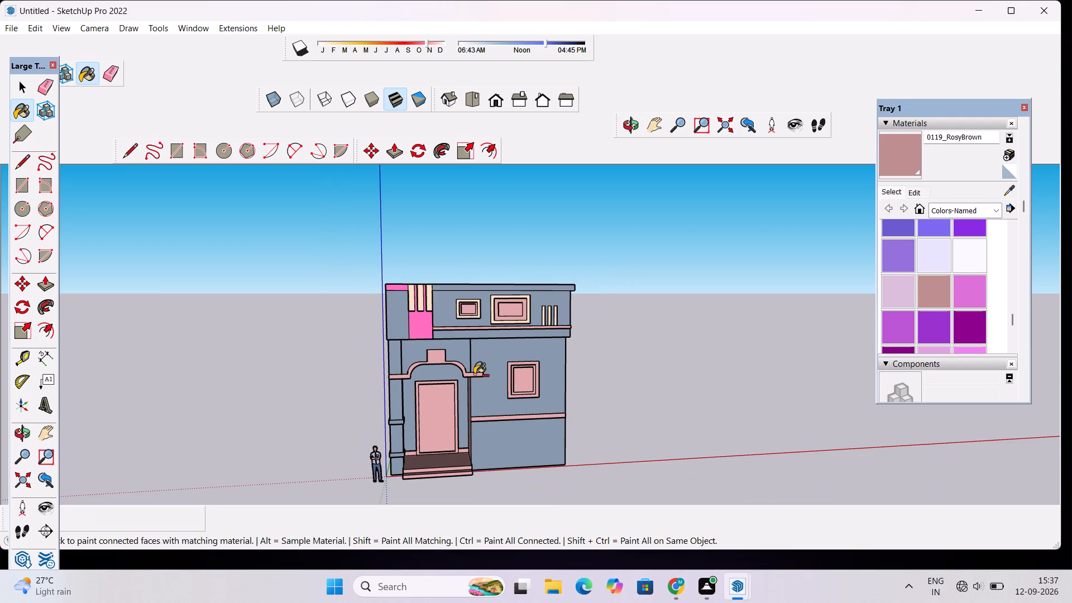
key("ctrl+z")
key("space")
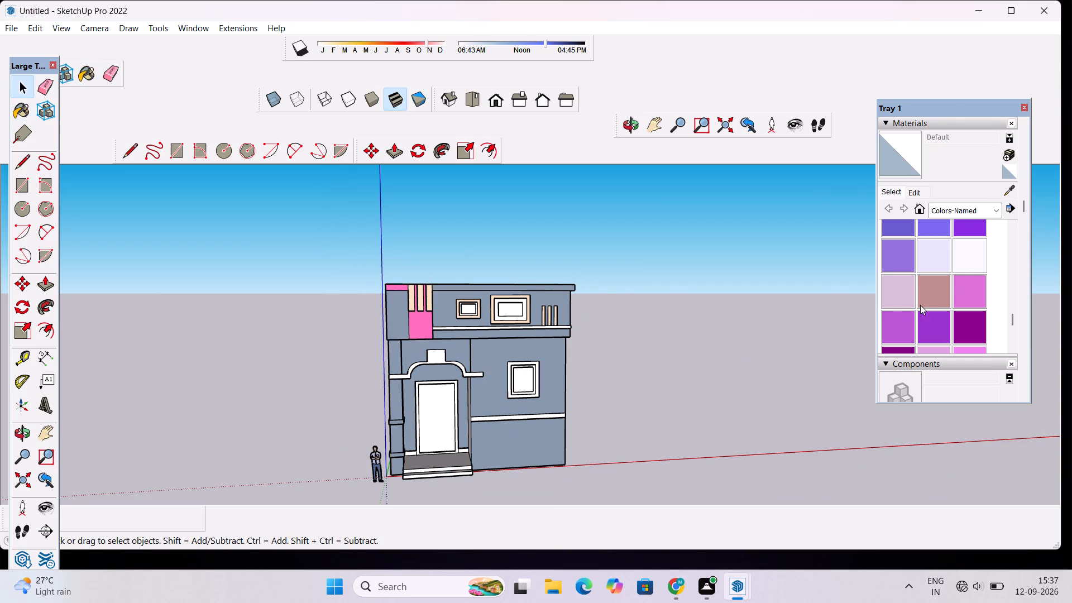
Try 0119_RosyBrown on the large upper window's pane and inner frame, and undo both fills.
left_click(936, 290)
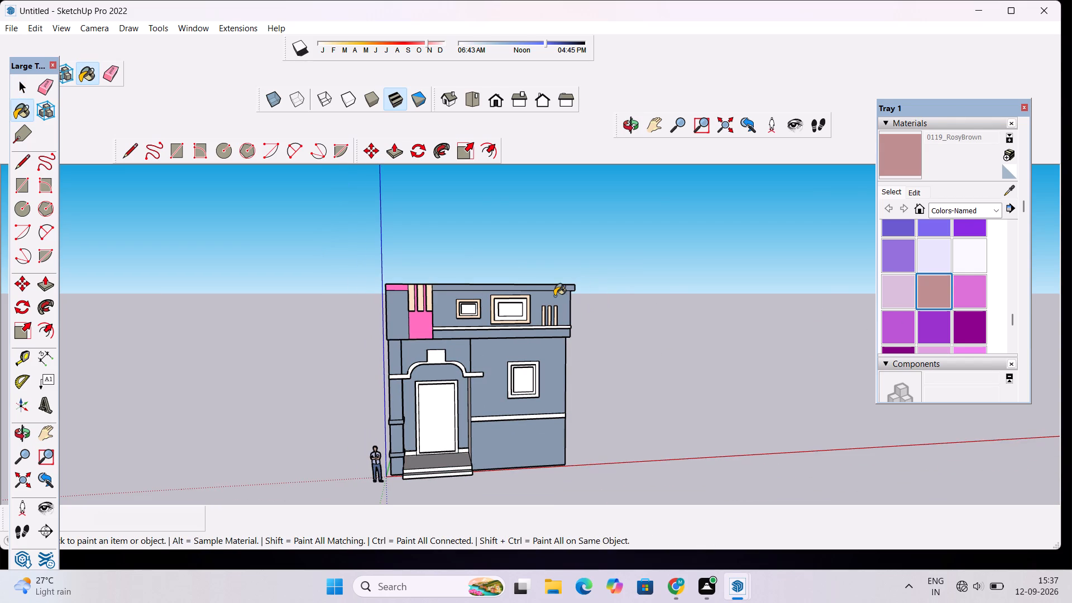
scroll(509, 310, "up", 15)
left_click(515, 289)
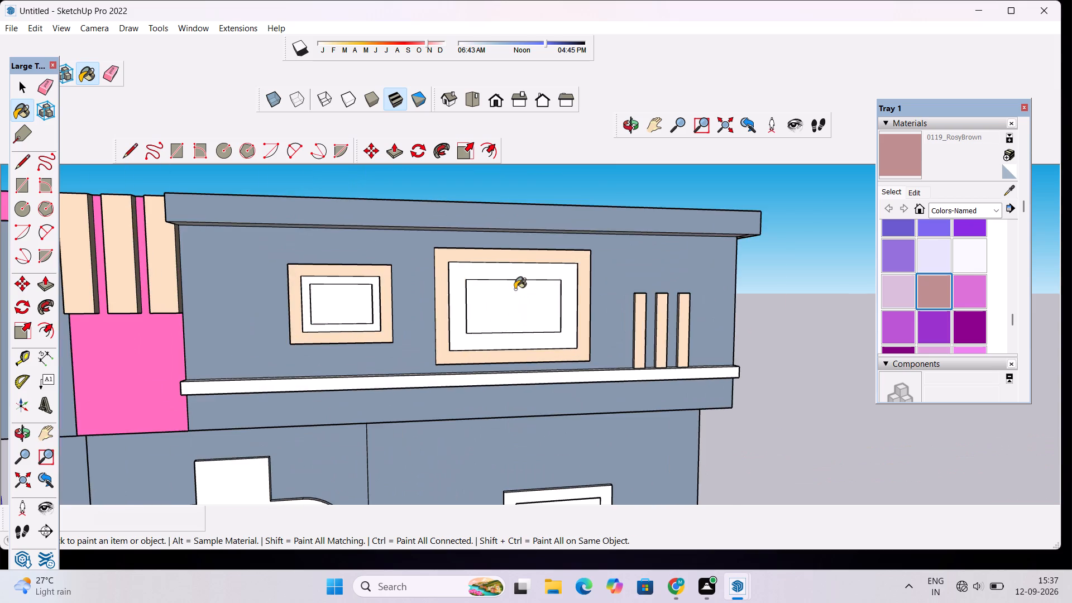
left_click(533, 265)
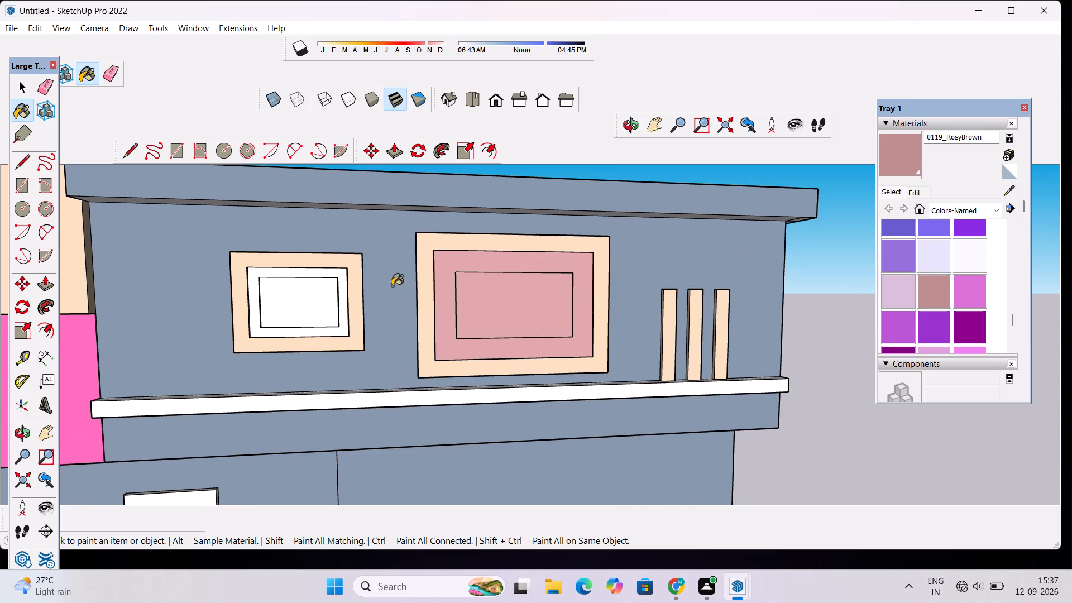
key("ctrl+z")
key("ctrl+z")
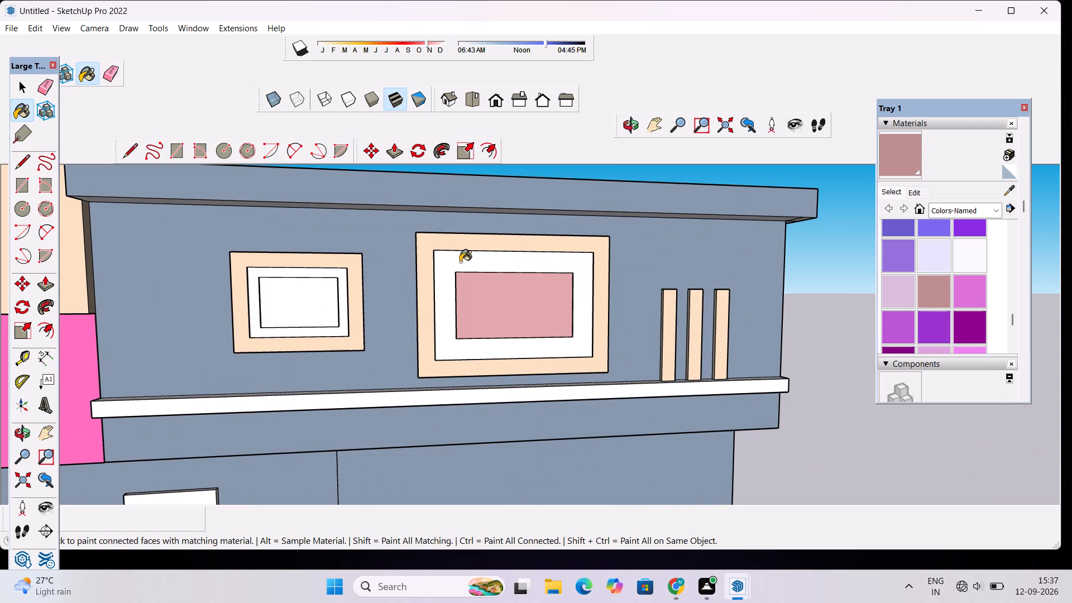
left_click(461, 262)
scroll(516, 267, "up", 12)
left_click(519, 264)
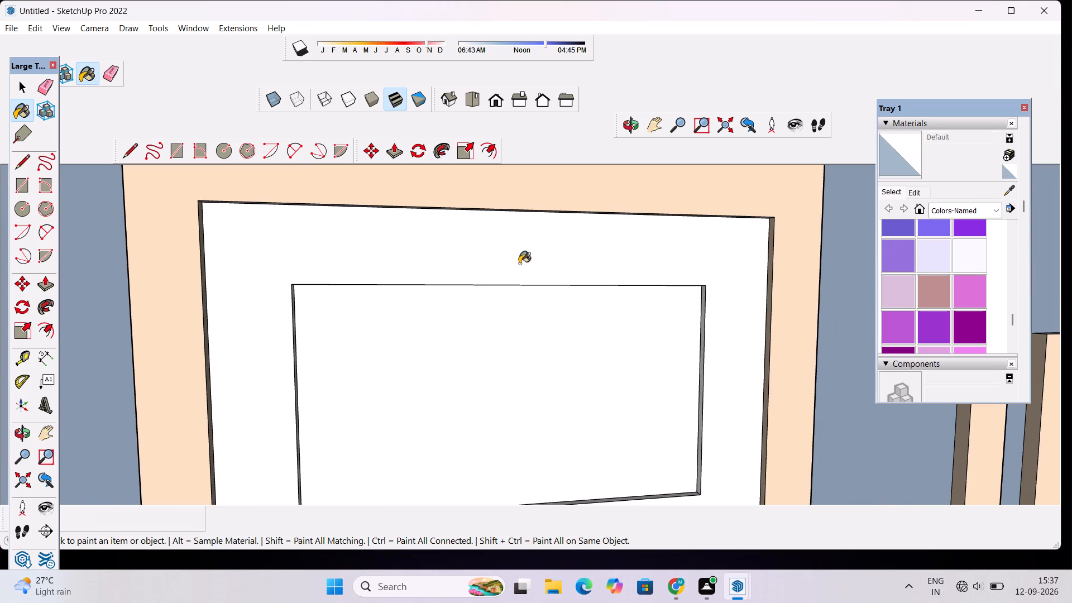
Paint the inner frames of the large and small upper-storey windows with 0119_RosyBrown.
key("space")
left_click(936, 286)
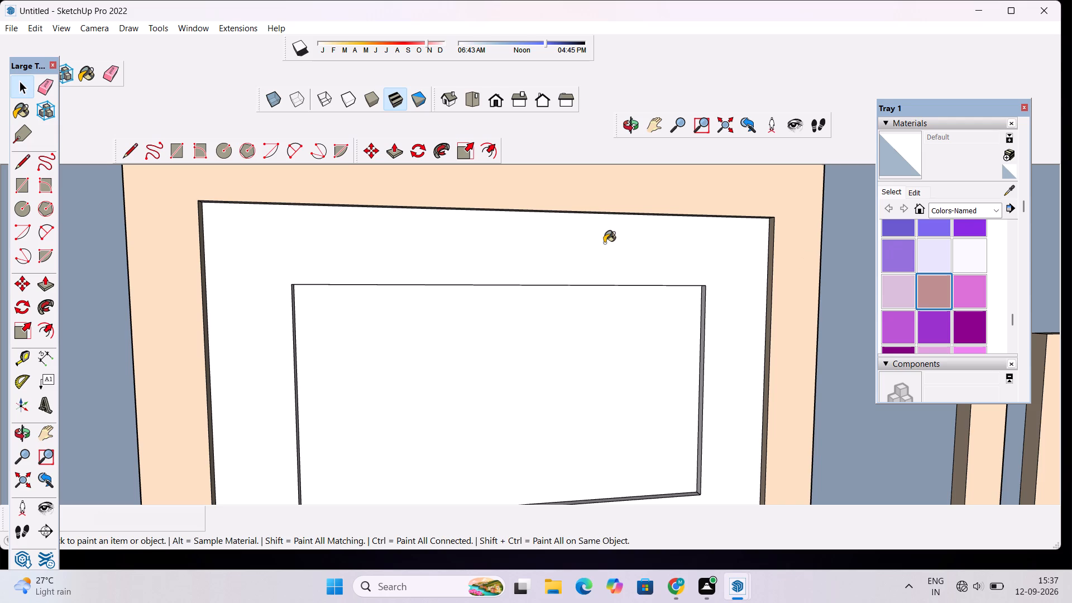
left_click(599, 250)
scroll(599, 250, "down", 10)
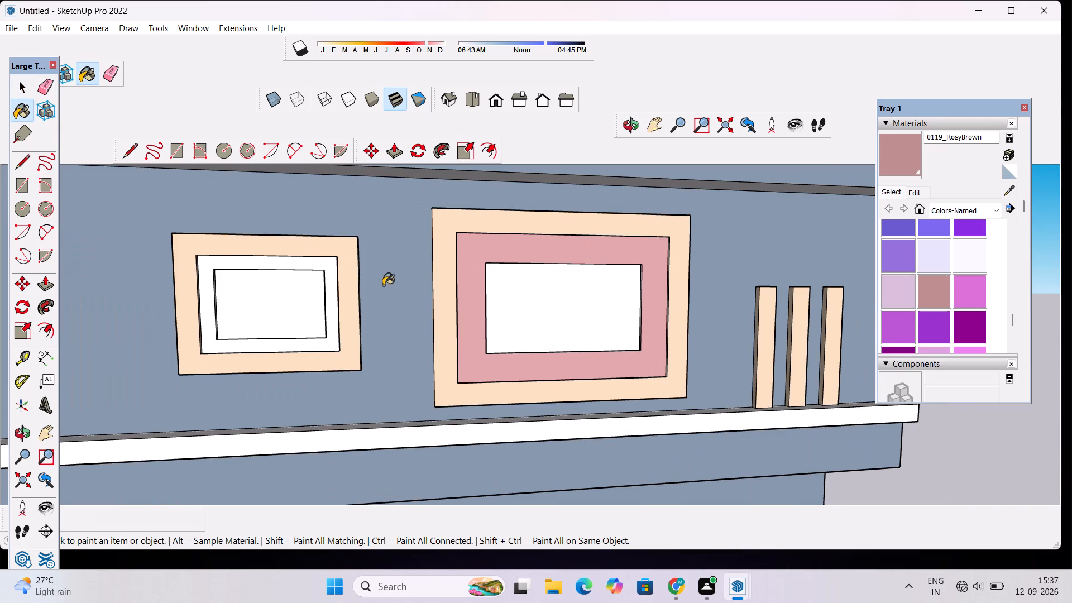
scroll(276, 278, "up", 9)
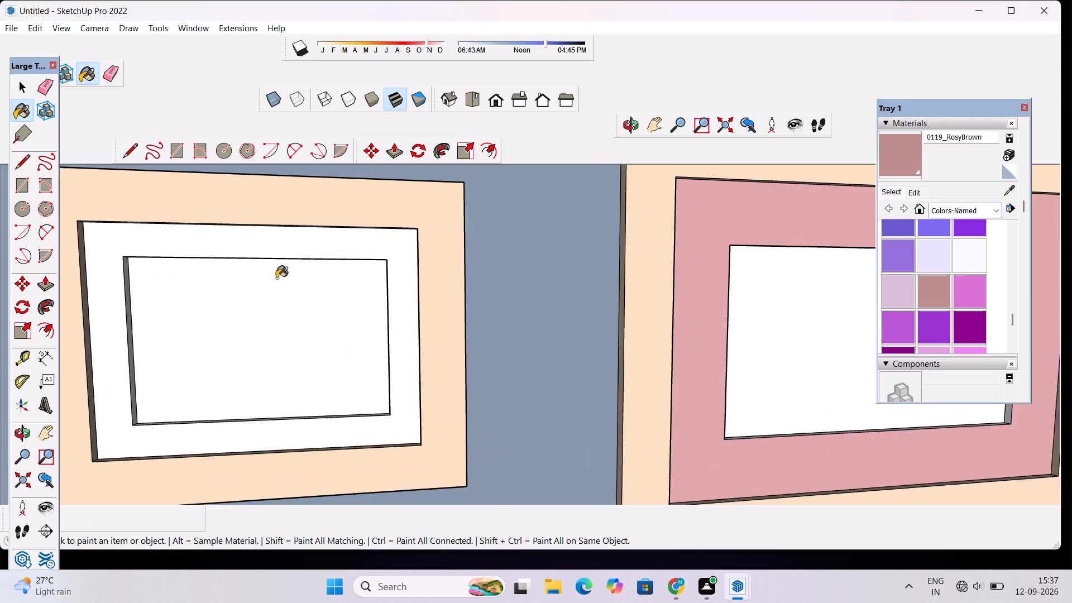
scroll(276, 278, "up", 3)
left_click(324, 246)
scroll(325, 249, "down", 19)
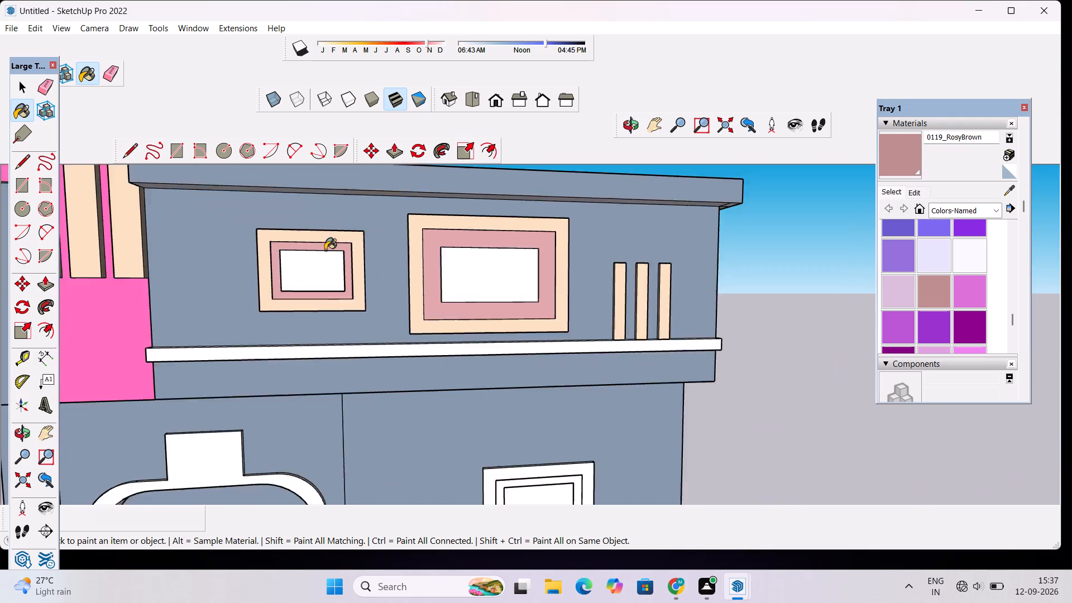
scroll(325, 250, "down", 10)
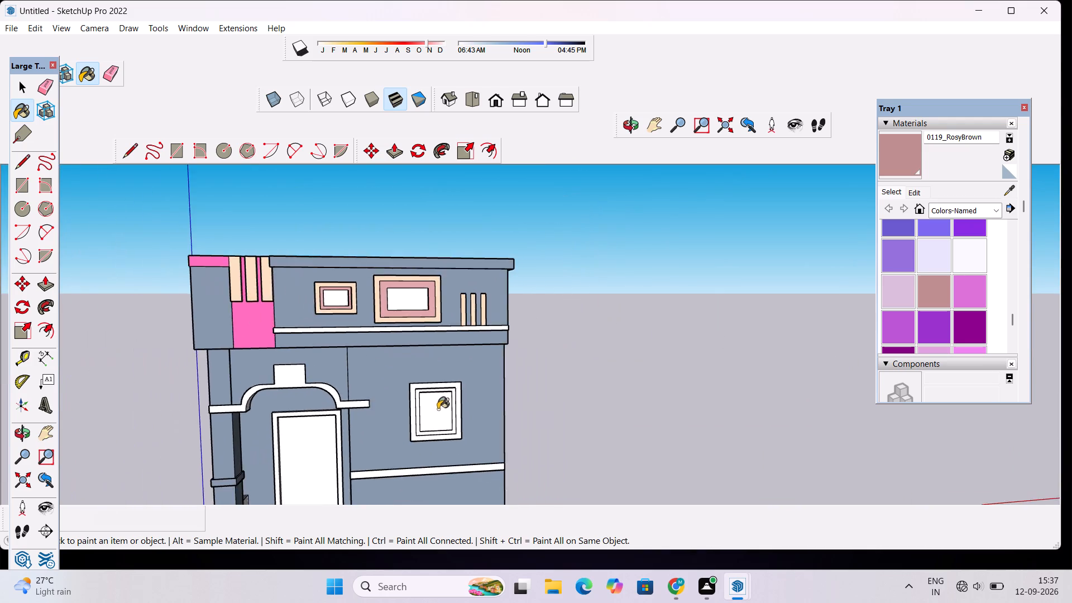
Paint the inner frame of the ground-floor window with 0119_RosyBrown.
scroll(442, 413, "up", 10)
scroll(467, 352, "up", 4)
left_click(471, 343)
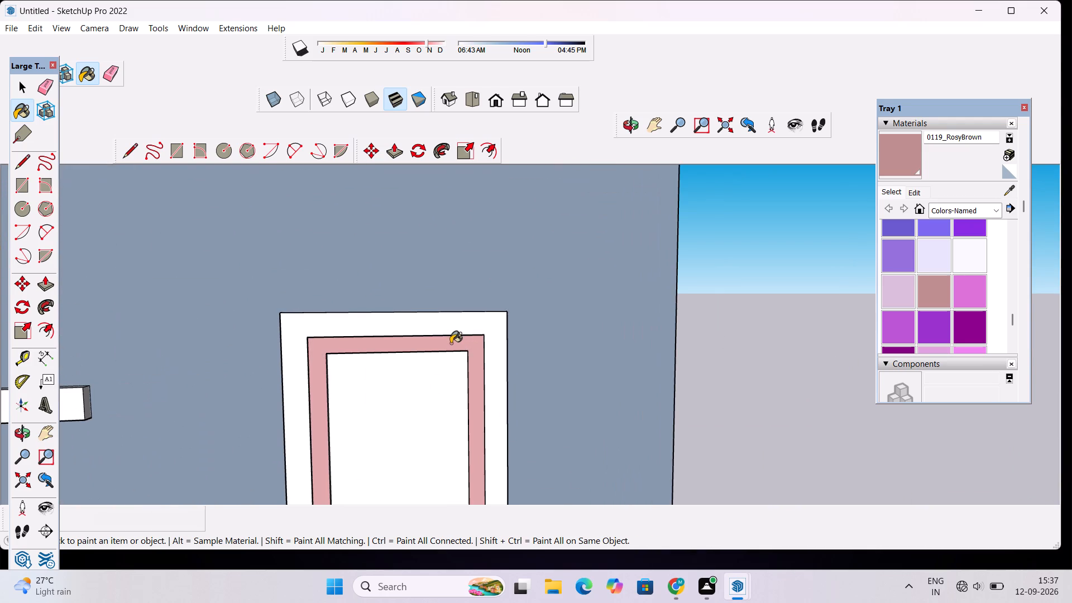
scroll(453, 318, "down", 5)
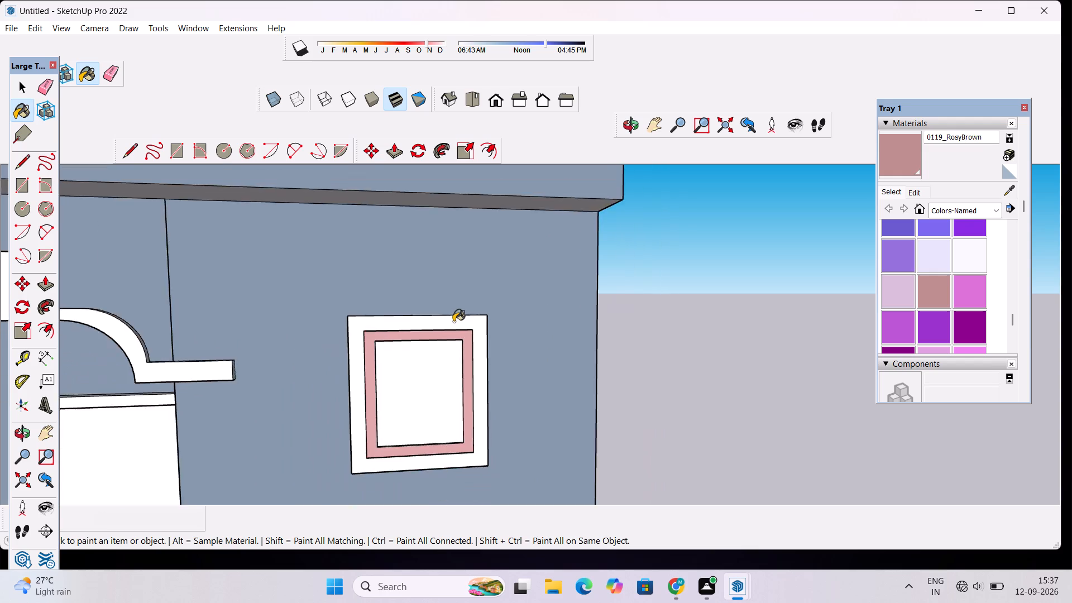
scroll(453, 322, "down", 9)
scroll(408, 353, "down", 7)
Paint the front face of the porch arch moulding and its raised centre block with 0119_RosyBrown.
scroll(310, 334, "up", 2)
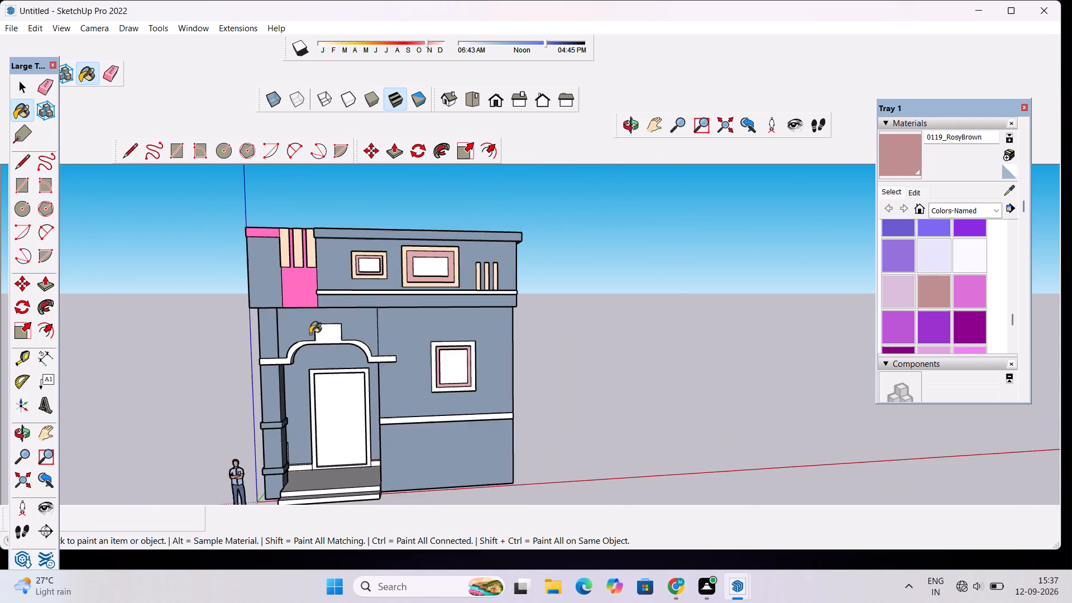
scroll(310, 334, "up", 12)
left_click(357, 325)
scroll(390, 347, "up", 5)
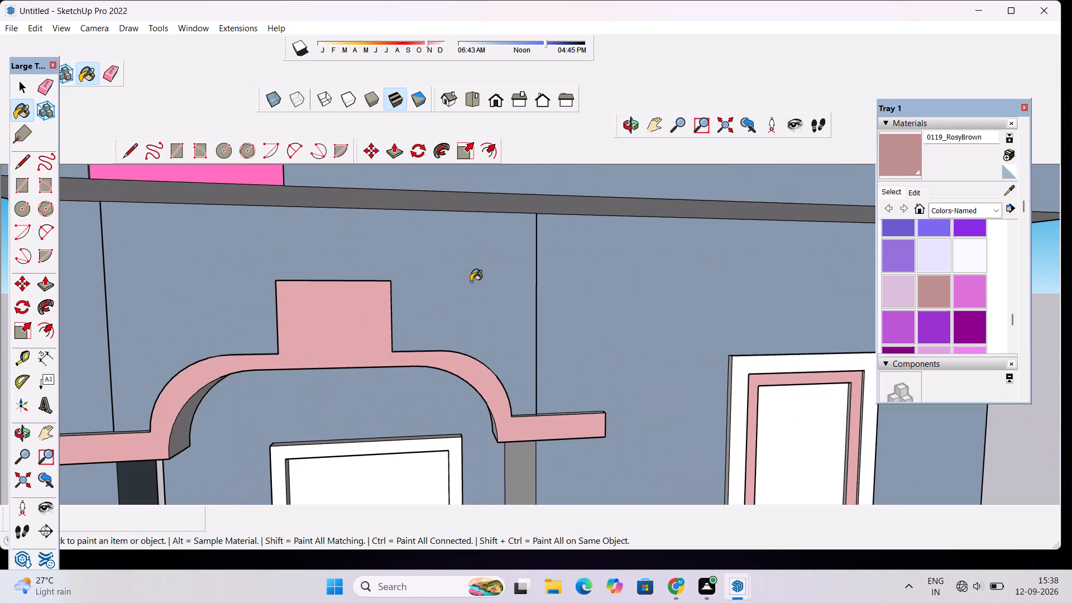
Paint the arch's curved and flat top edges on the window side, plus the centre block's adjoining side face, with 0119_RosyBrown.
left_click(627, 127)
left_click_drag(597, 240, 478, 356)
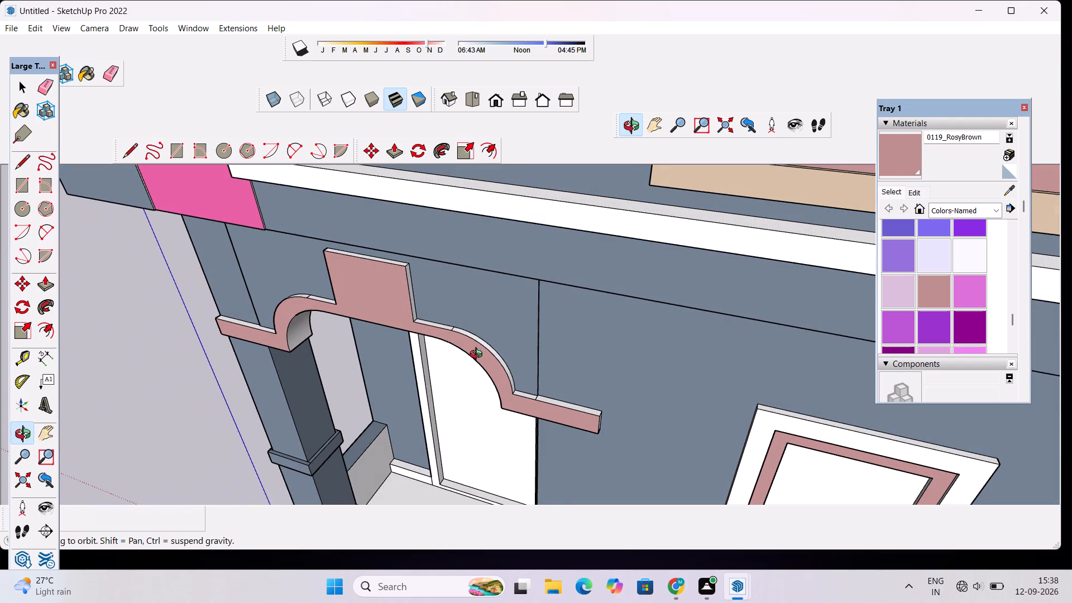
left_click(903, 159)
scroll(488, 323, "up", 9)
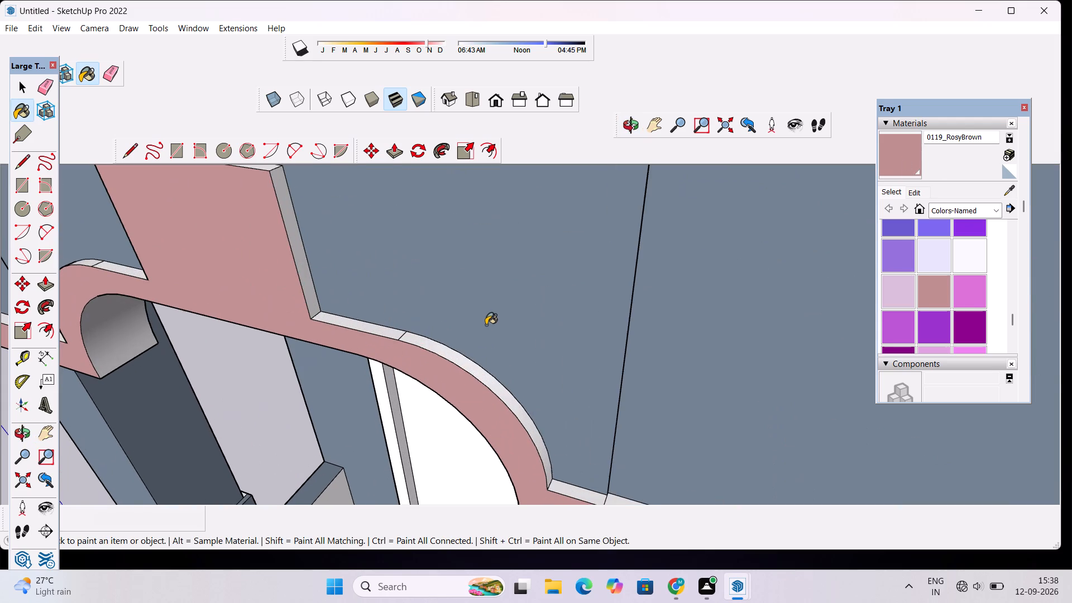
left_click(459, 356)
left_click(397, 331)
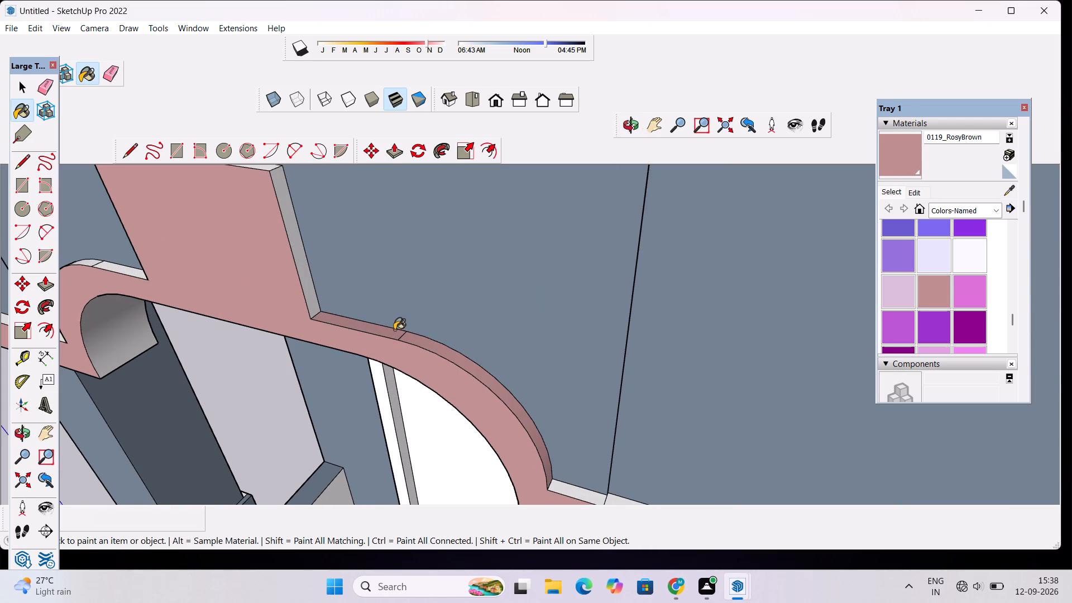
left_click(303, 271)
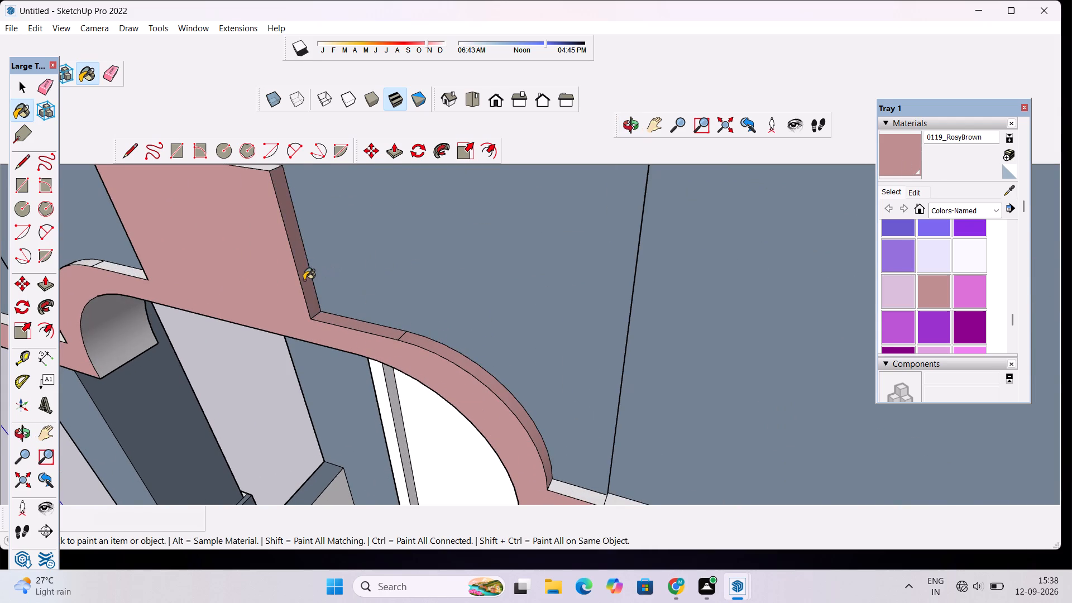
Paint the top and end faces of the arch moulding's straight arm on the window side with 0119_RosyBrown.
scroll(304, 280, "down", 8)
scroll(468, 406, "up", 4)
left_click(481, 396)
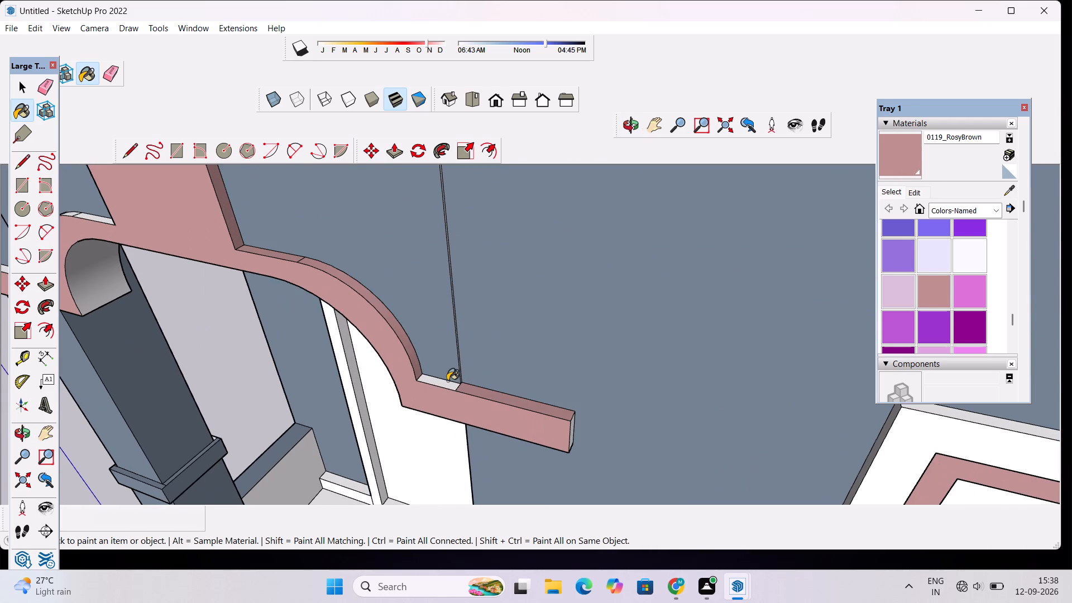
left_click(444, 382)
scroll(611, 439, "up", 9)
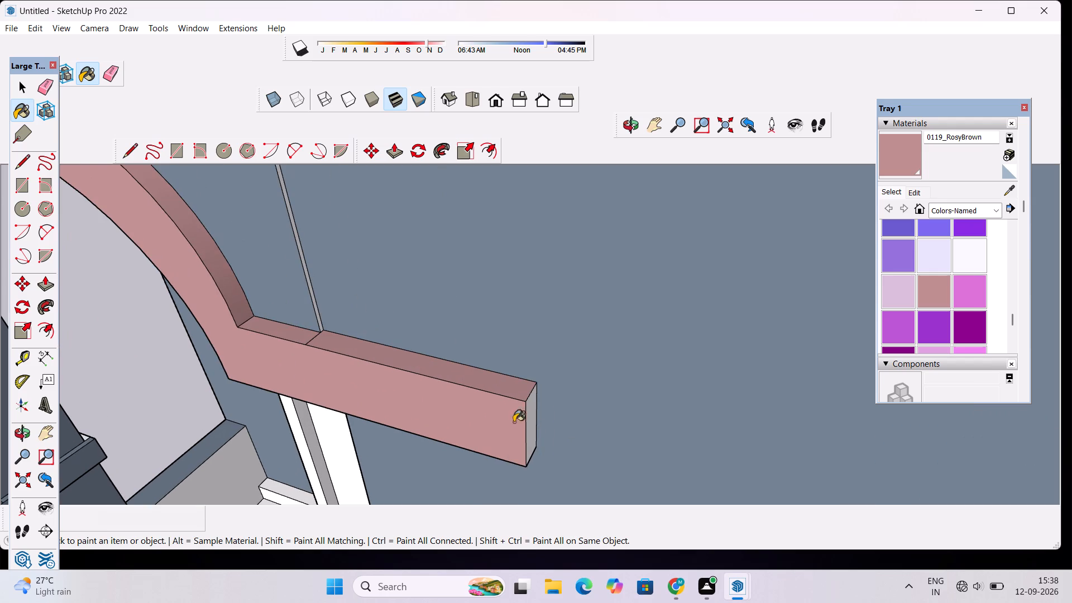
left_click(511, 414)
scroll(535, 424, "down", 20)
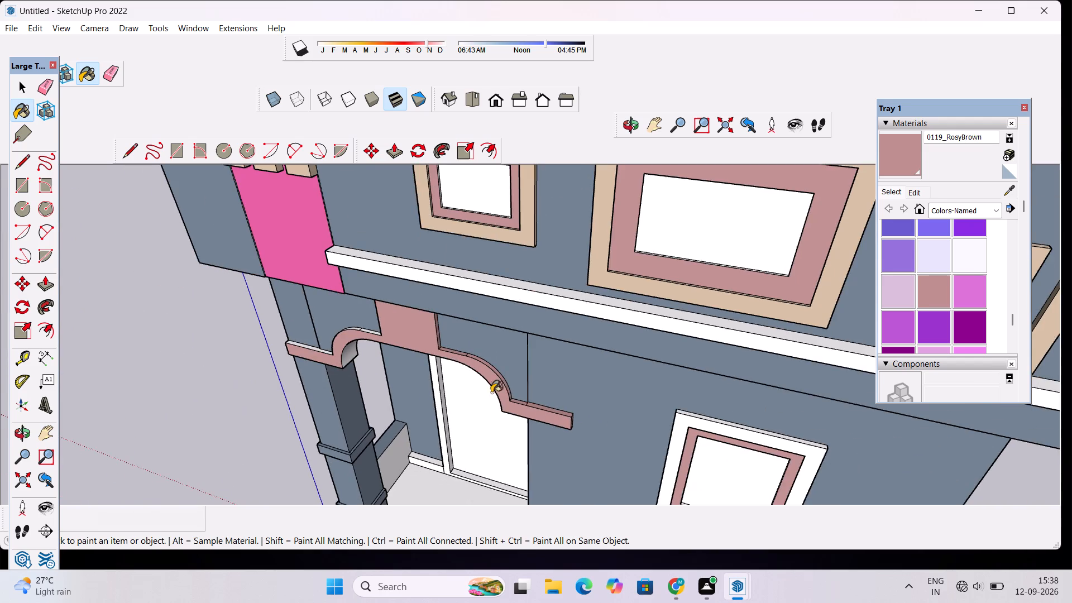
Paint the centre block's top face and the corner-side flat, curved and arm top edges of the arch with 0119_RosyBrown.
scroll(390, 343, "up", 7)
scroll(415, 274, "up", 8)
left_click(442, 247)
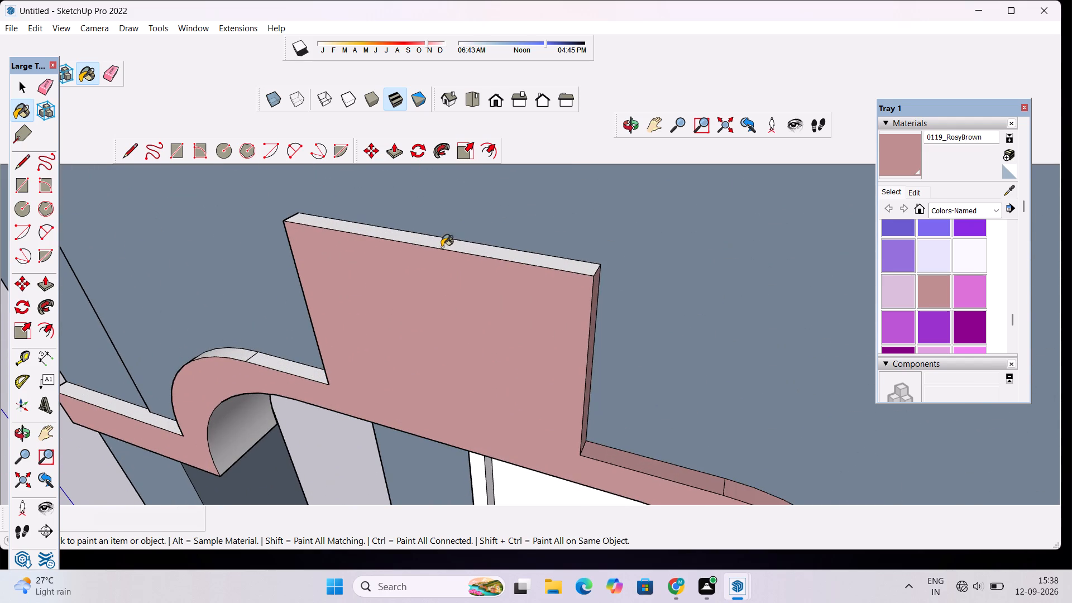
scroll(295, 342, "up", 2)
left_click(290, 370)
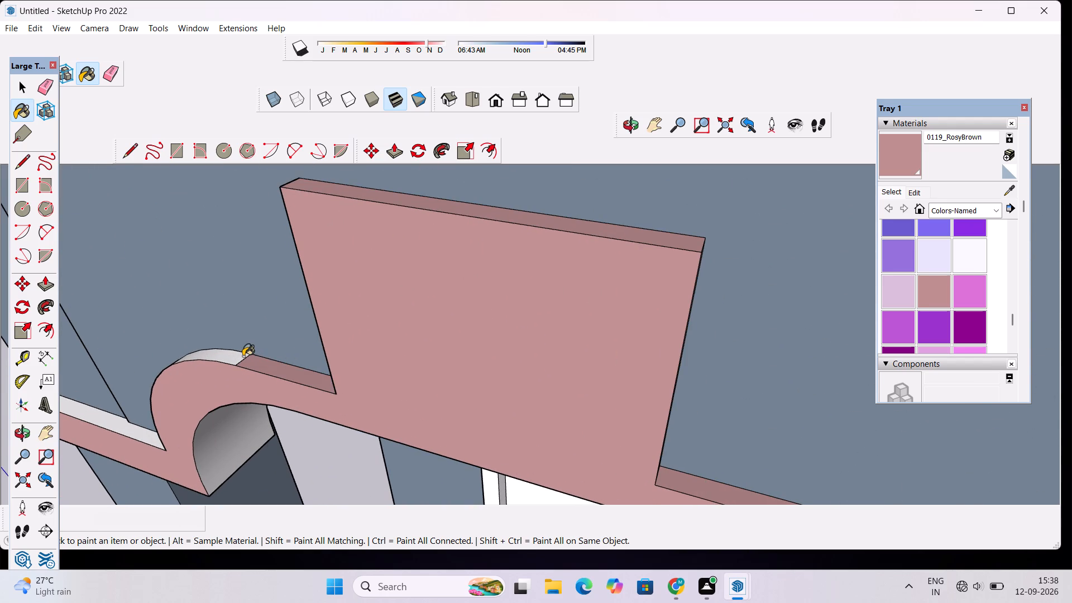
left_click(242, 356)
left_click(138, 434)
scroll(157, 423, "down", 5)
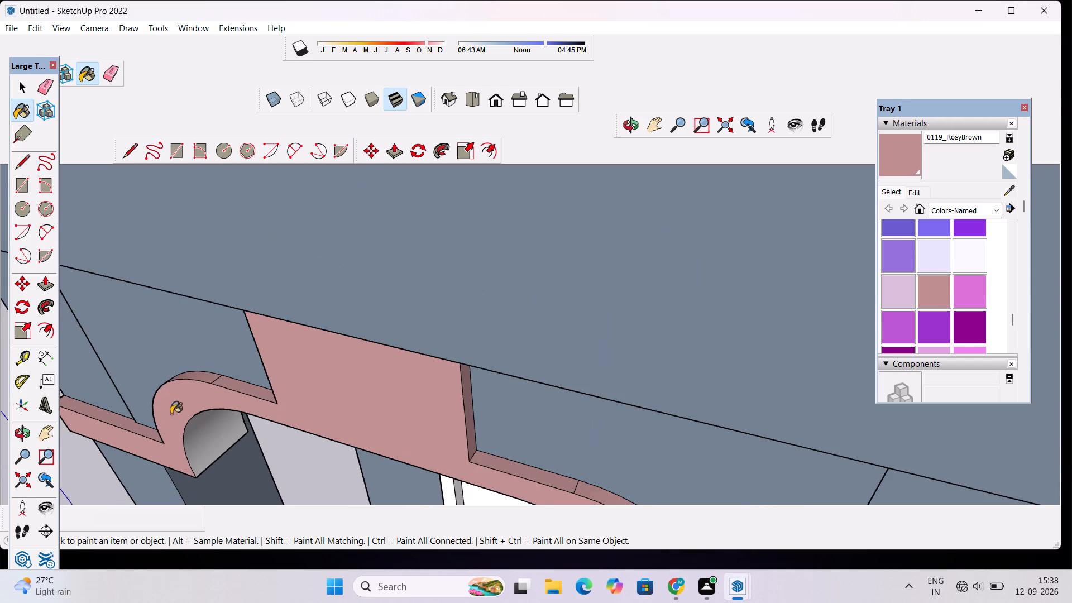
scroll(171, 414, "down", 3)
scroll(194, 400, "up", 3)
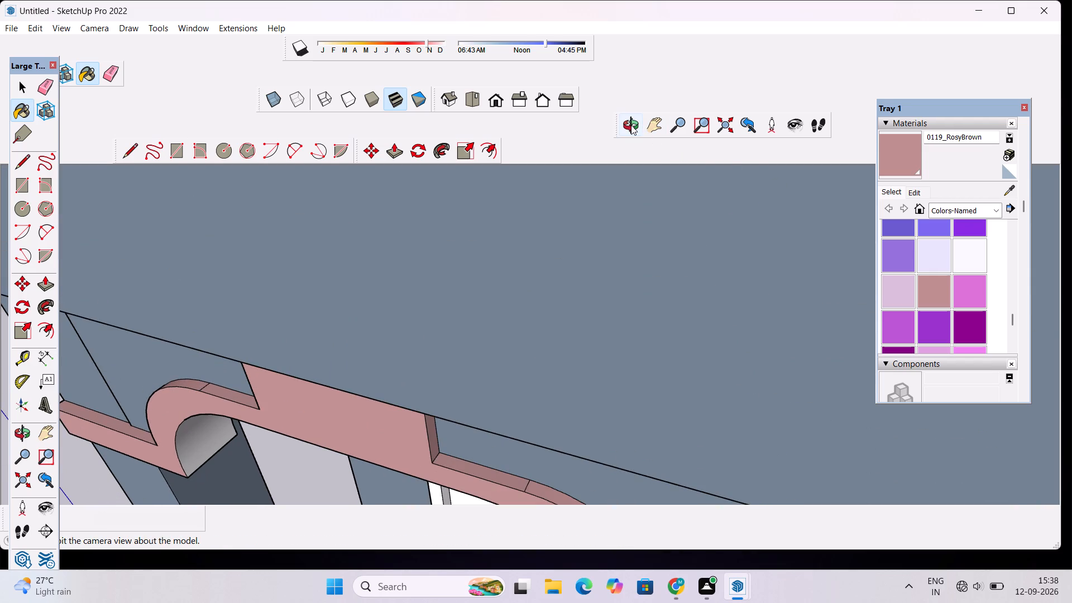
Paint the remaining unpainted side face of the arch's raised centre block with 0119_RosyBrown.
left_click(630, 125)
left_click_drag(457, 342, 628, 284)
scroll(648, 272, "down", 18)
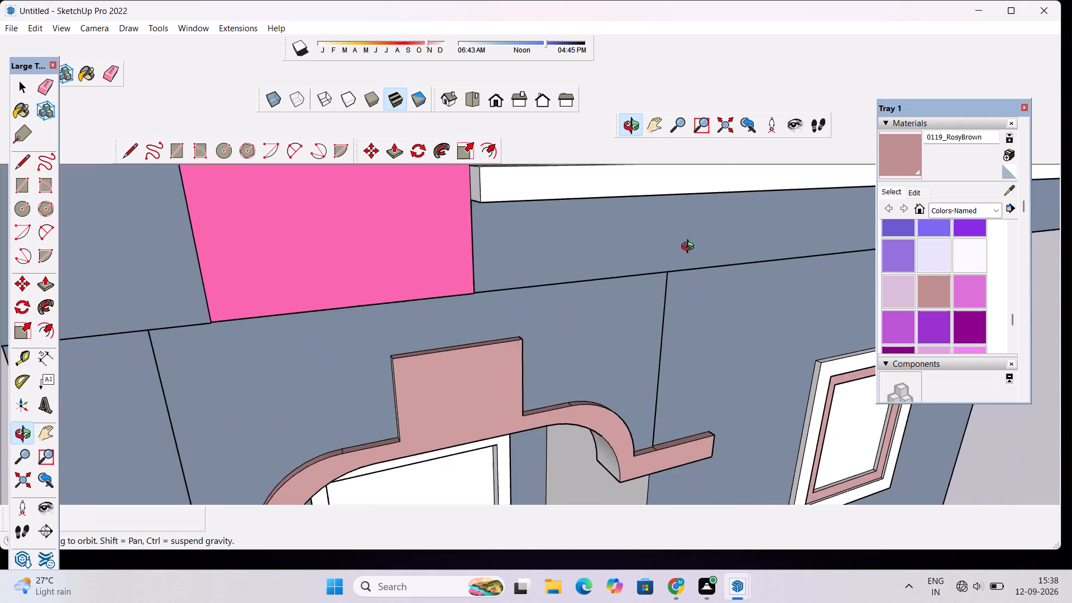
scroll(690, 248, "down", 1)
left_click_drag(436, 418, 516, 429)
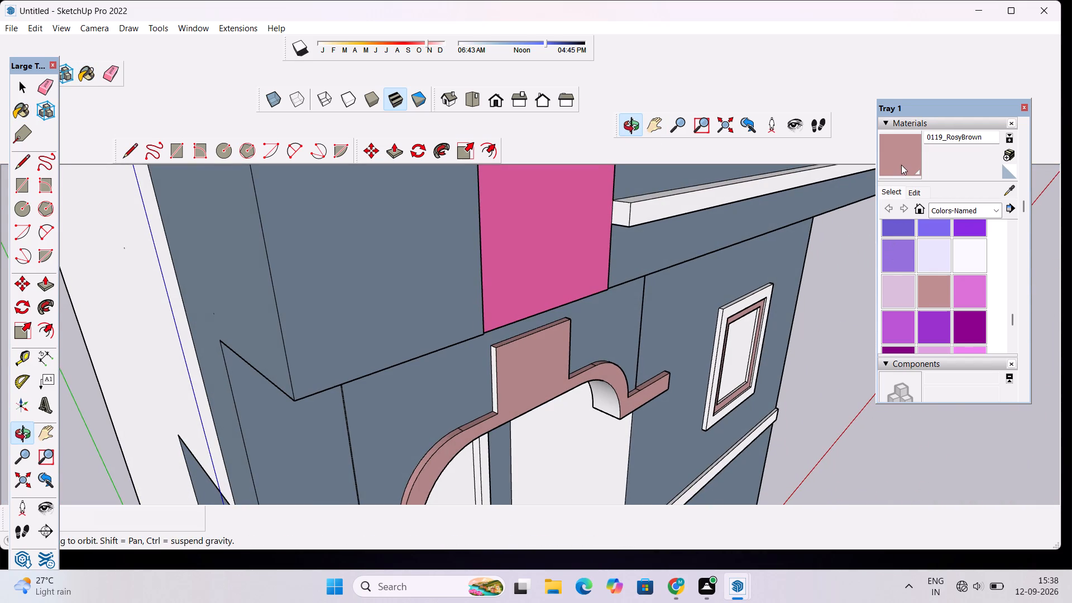
left_click(901, 164)
scroll(462, 419, "up", 5)
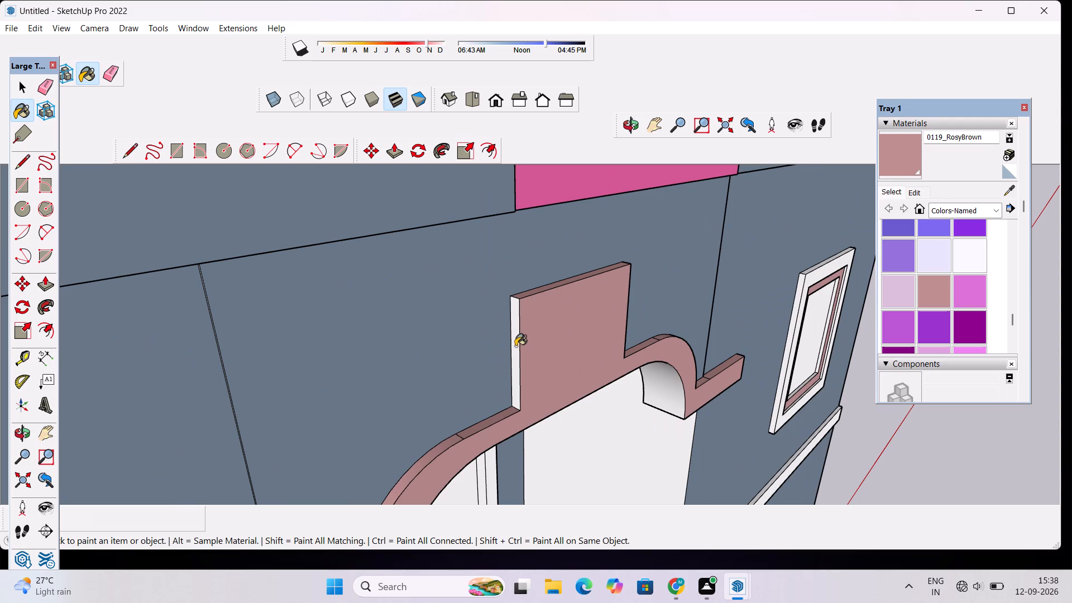
left_click(515, 346)
Paint the arch's curved and flat inner underside faces and the bottom faces of its feet with 0119_RosyBrown.
left_click(632, 119)
left_click_drag(663, 342, 616, 233)
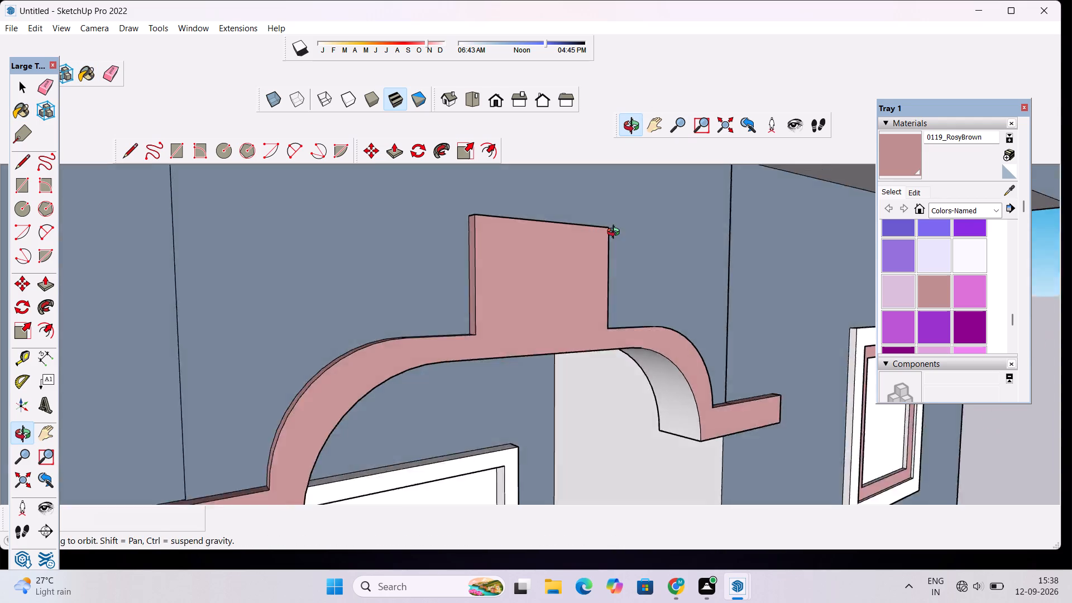
left_click_drag(616, 233, 614, 223)
scroll(612, 285, "down", 6)
left_click_drag(545, 283, 449, 245)
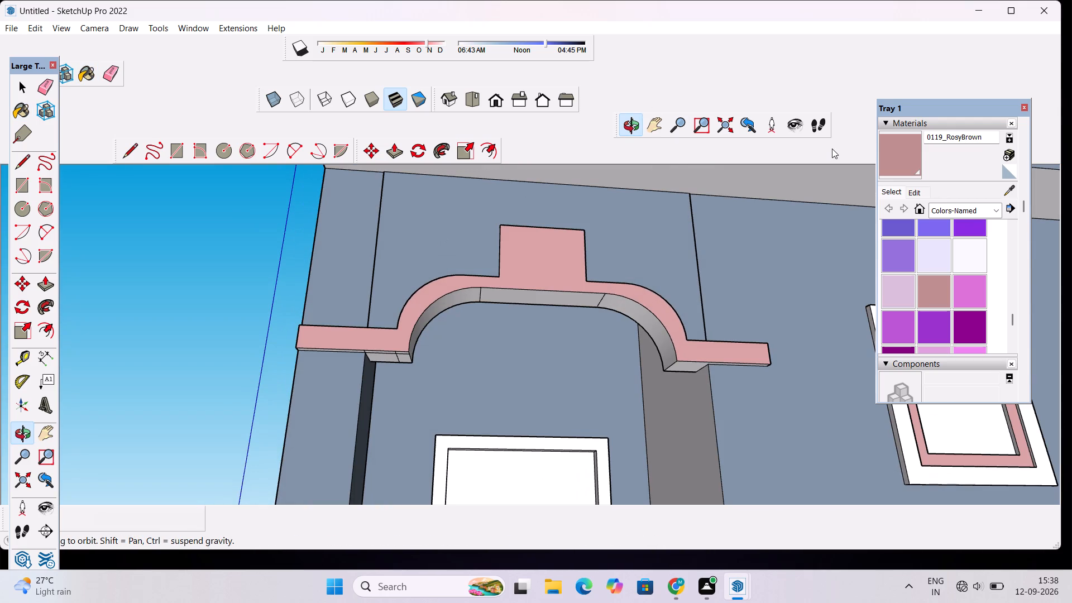
left_click(894, 157)
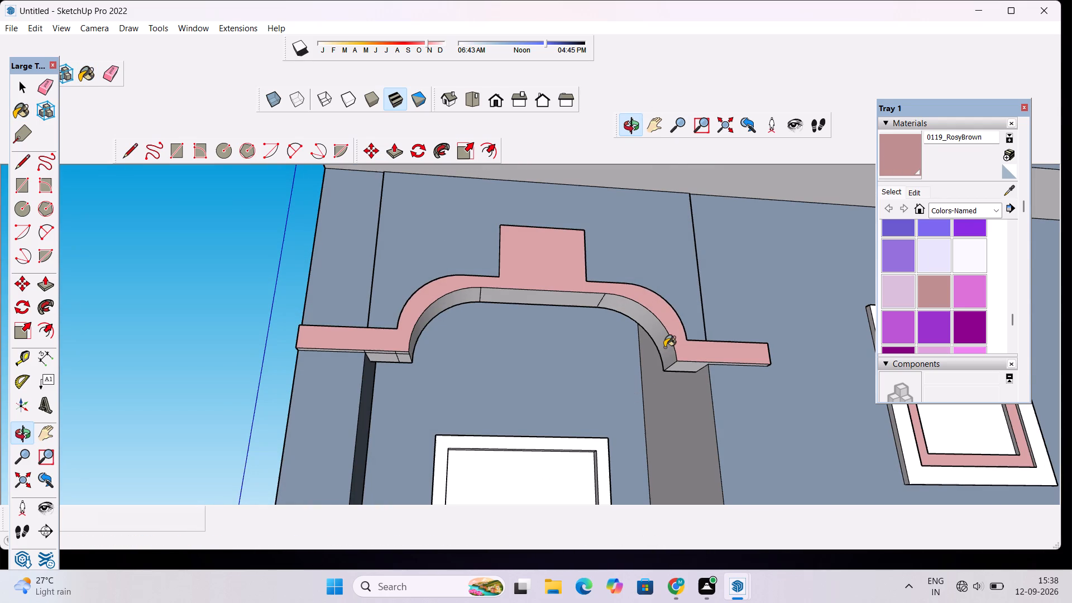
left_click(664, 347)
left_click(685, 369)
left_click(586, 301)
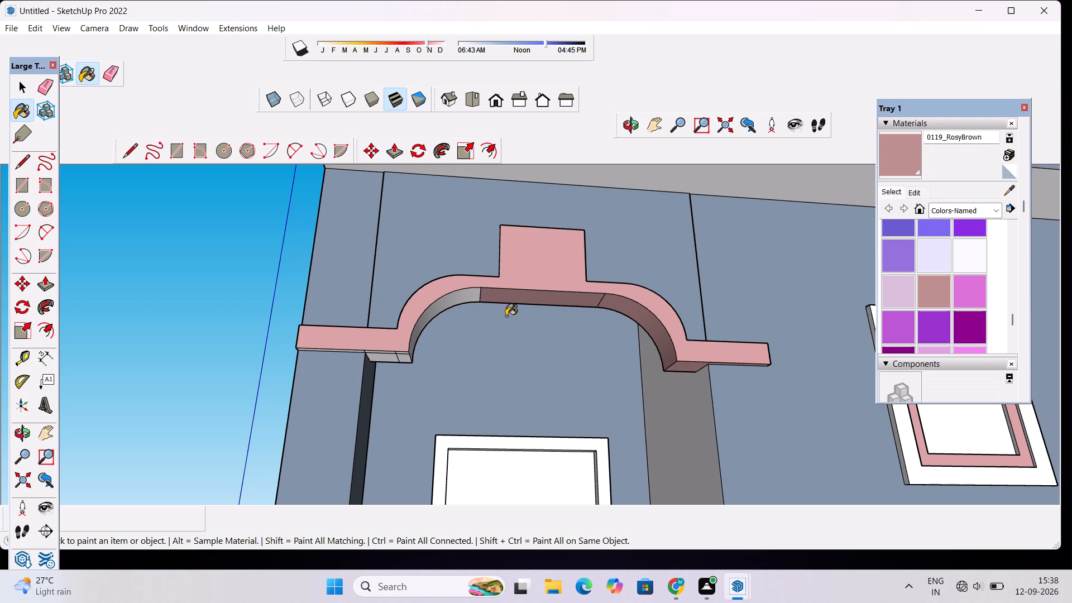
left_click(456, 301)
left_click(400, 357)
Erase the leftover edges dividing the bottom face of the arch's corner-side foot and arm.
scroll(394, 359, "up", 10)
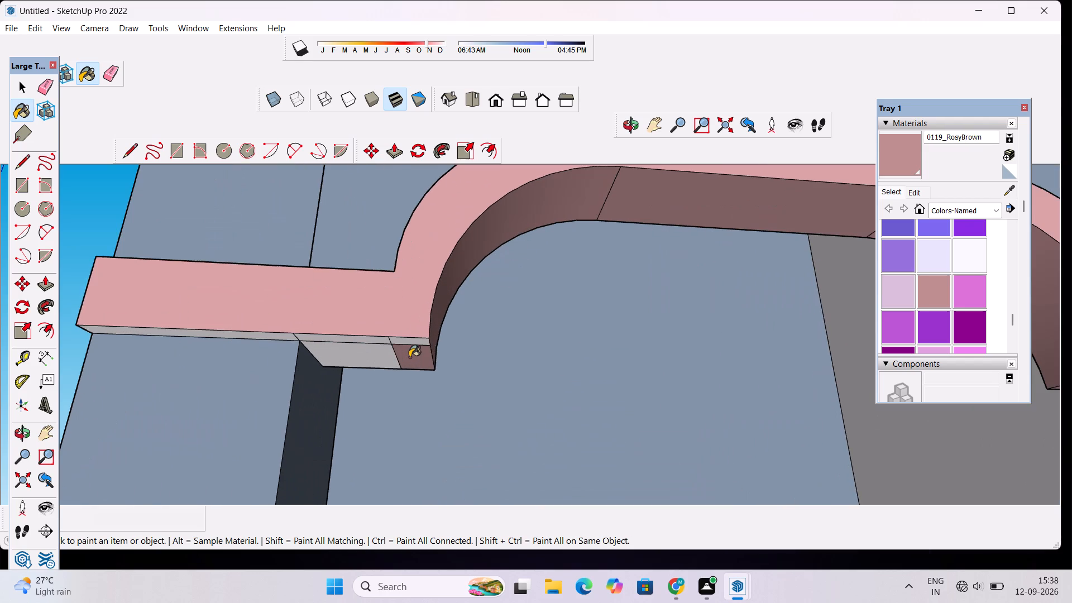
key("e")
left_click(408, 337)
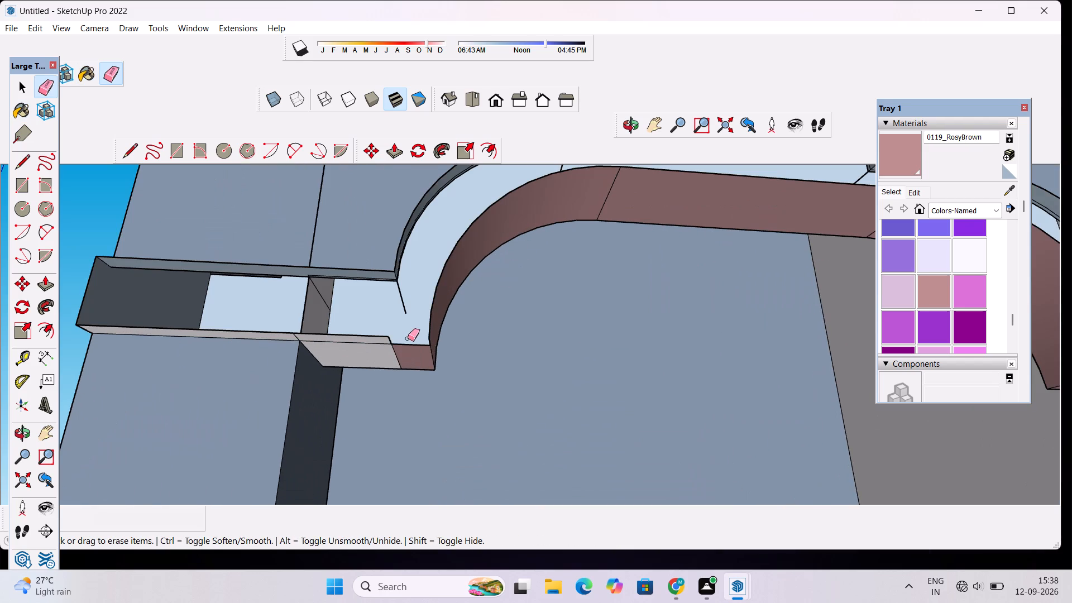
key("ctrl+z")
scroll(402, 360, "up", 7)
left_click_drag(399, 322, 381, 330)
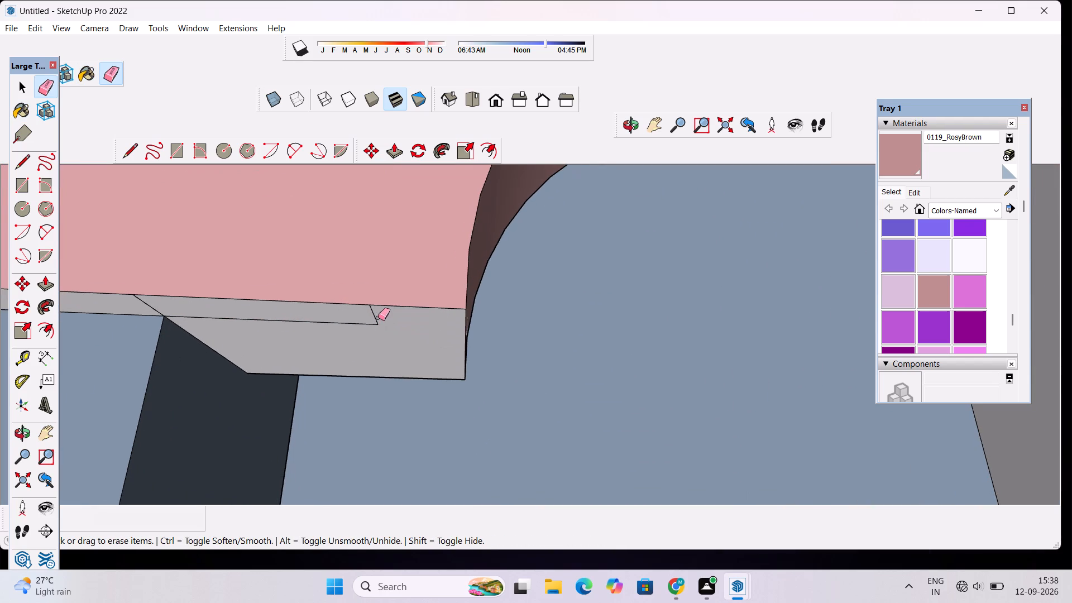
left_click_drag(378, 318, 374, 326)
scroll(394, 356, "down", 4)
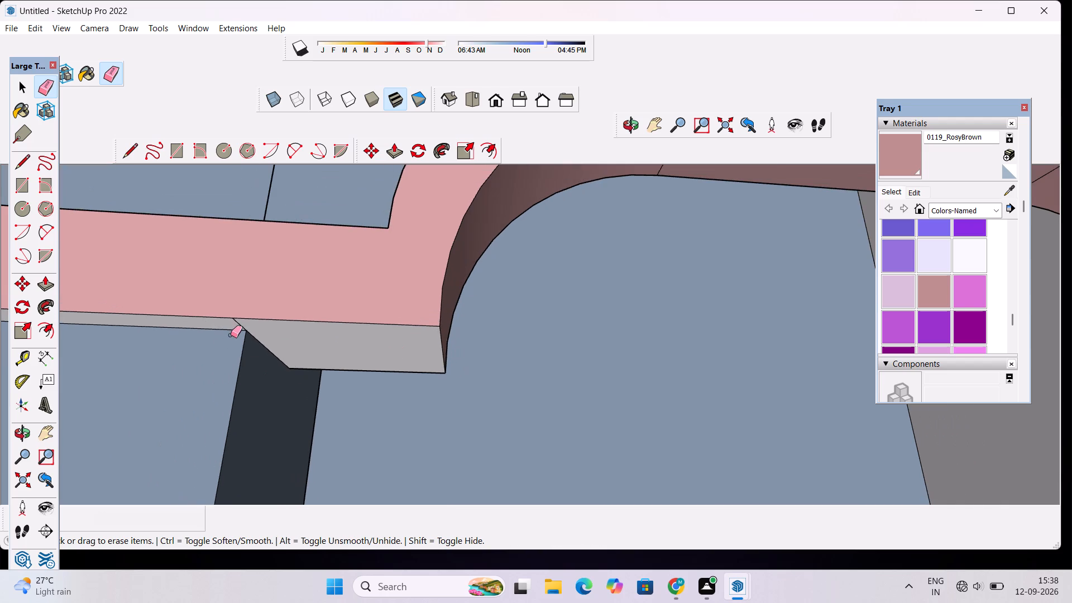
left_click(240, 325)
Paint the merged bottom face of the arch's corner-side foot and arm with 0119_RosyBrown.
left_click(897, 160)
left_click(418, 367)
scroll(265, 365, "down", 11)
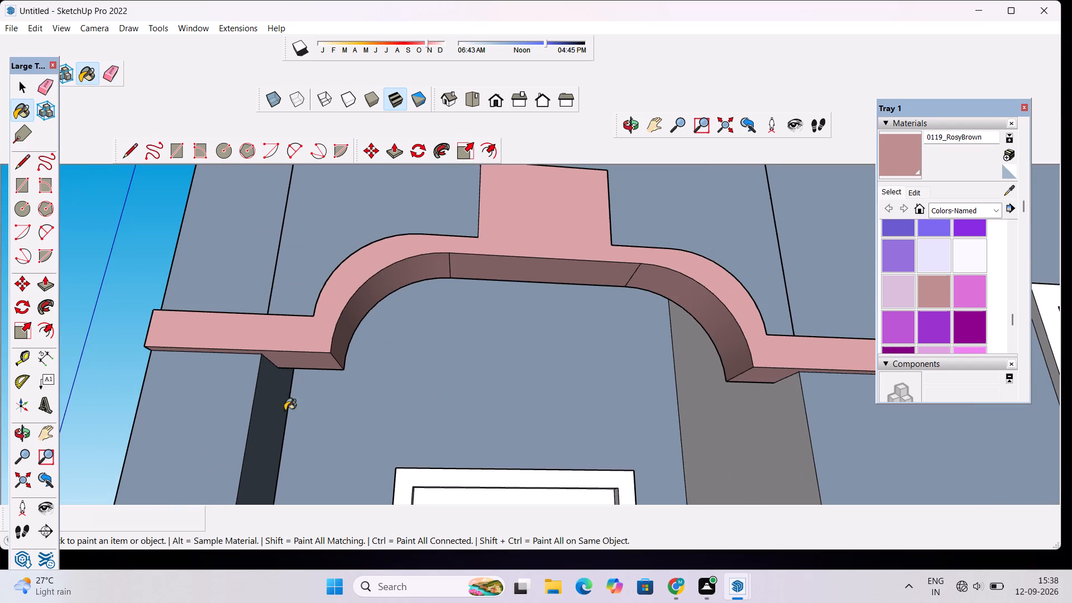
Examine the painted porch arch and the whole front facade from several angles.
left_click(625, 128)
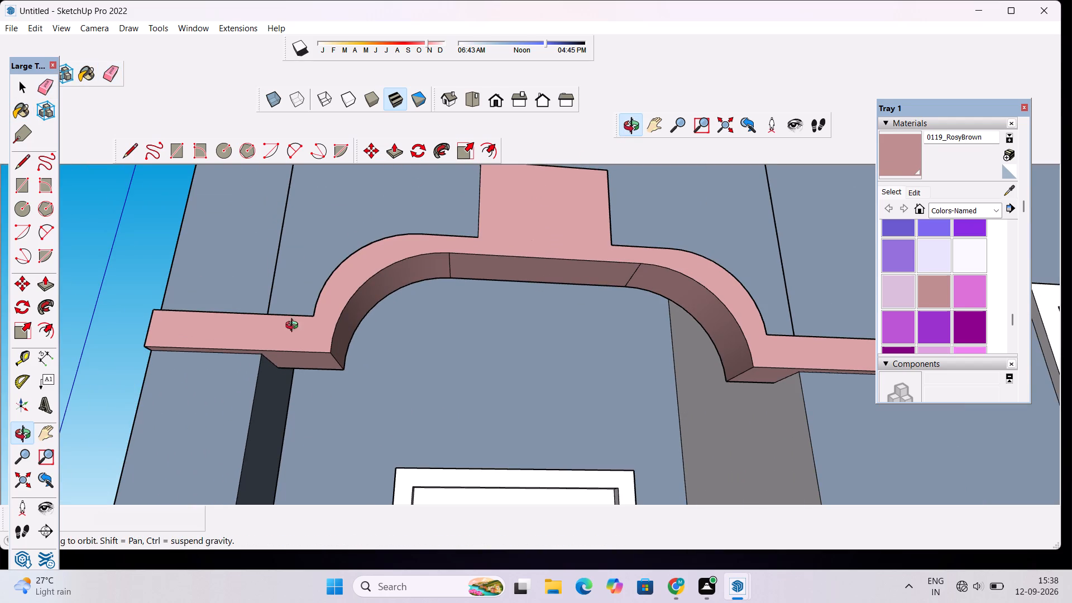
left_click_drag(246, 355, 168, 411)
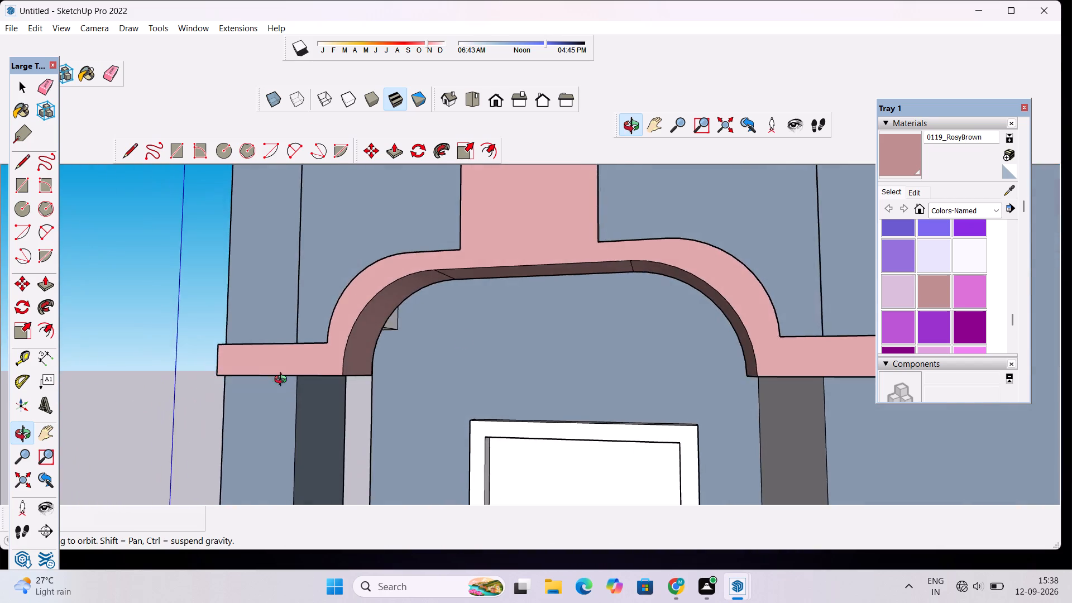
scroll(467, 342, "down", 5)
left_click_drag(583, 346, 464, 384)
scroll(547, 356, "down", 3)
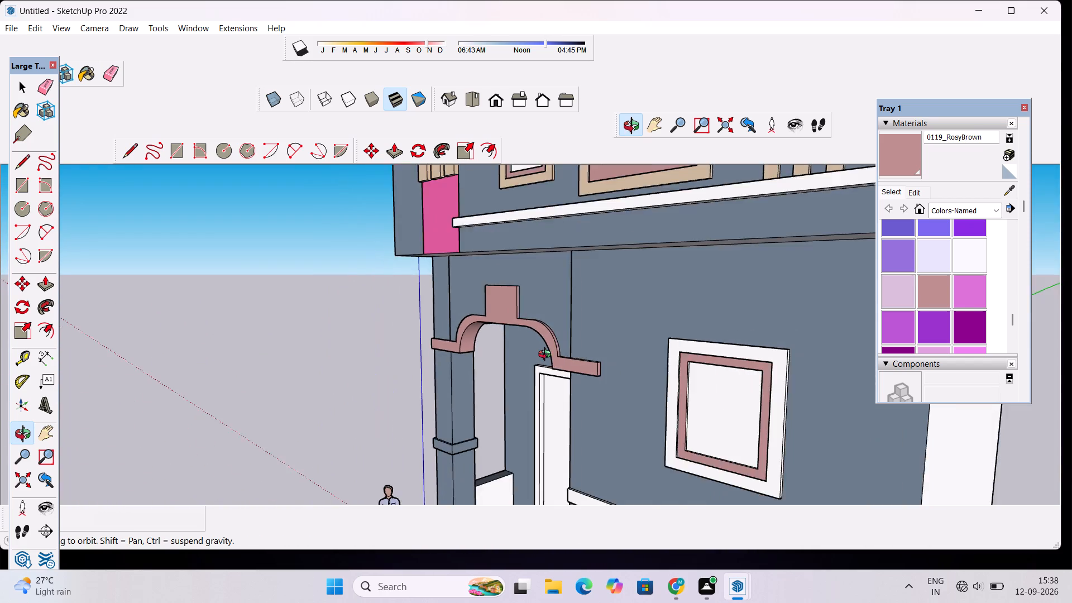
scroll(547, 356, "down", 7)
left_click_drag(497, 404, 638, 396)
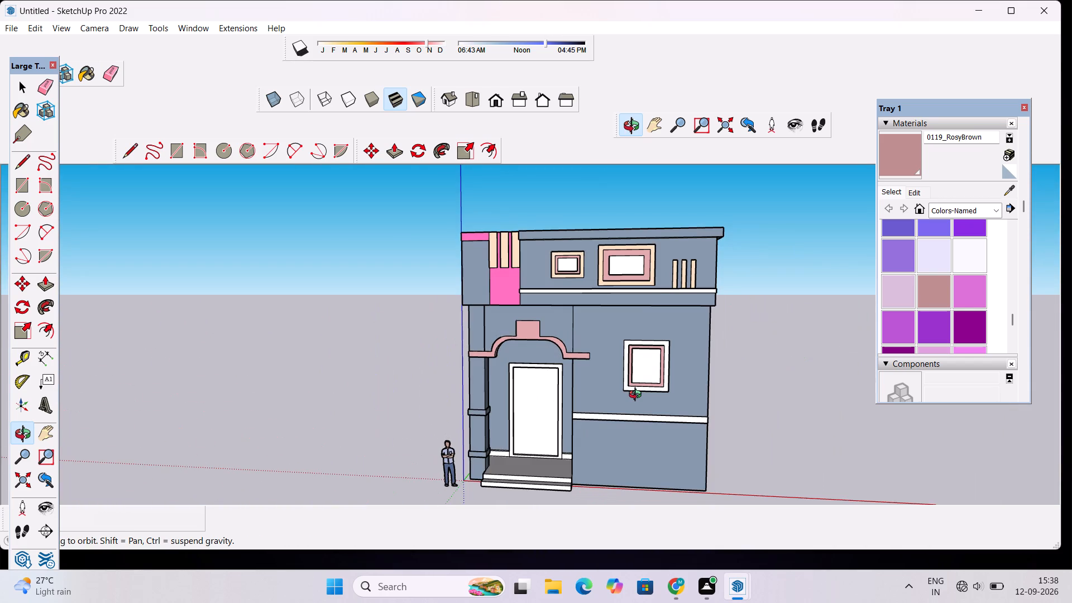
scroll(638, 396, "down", 3)
scroll(675, 391, "up", 3)
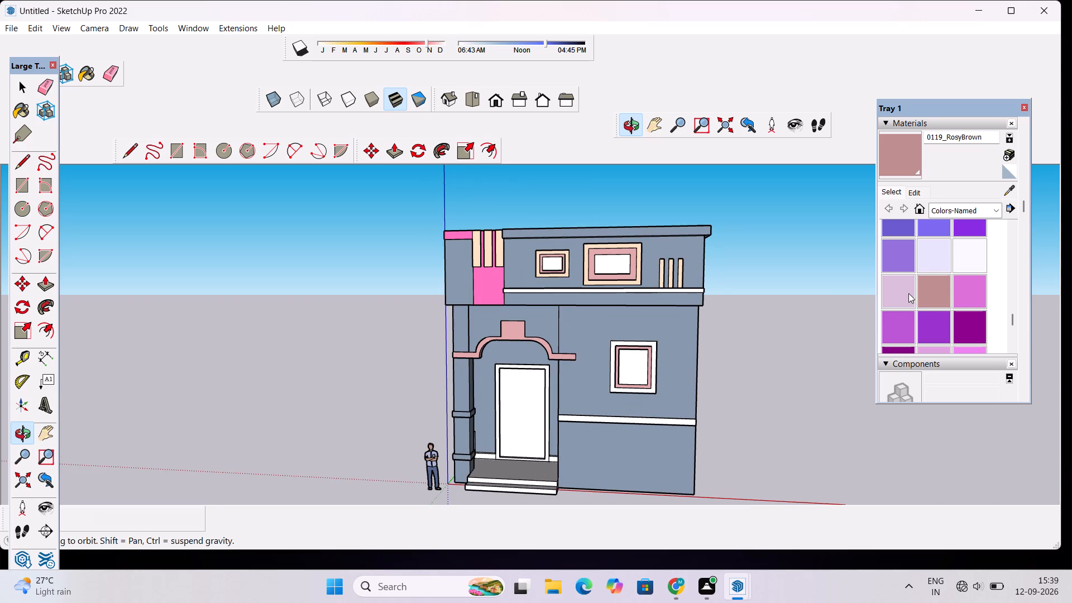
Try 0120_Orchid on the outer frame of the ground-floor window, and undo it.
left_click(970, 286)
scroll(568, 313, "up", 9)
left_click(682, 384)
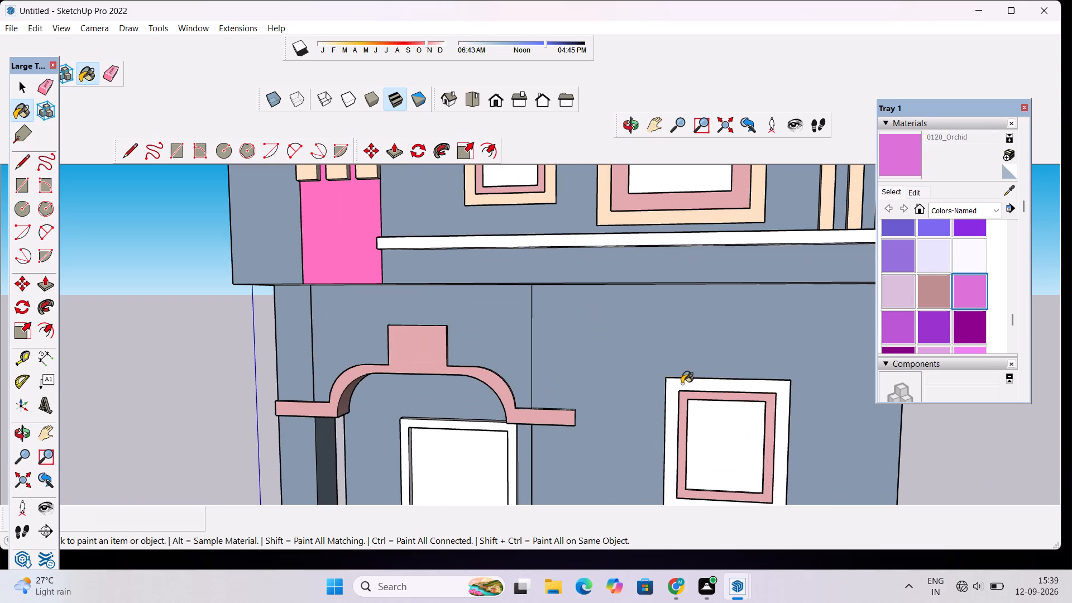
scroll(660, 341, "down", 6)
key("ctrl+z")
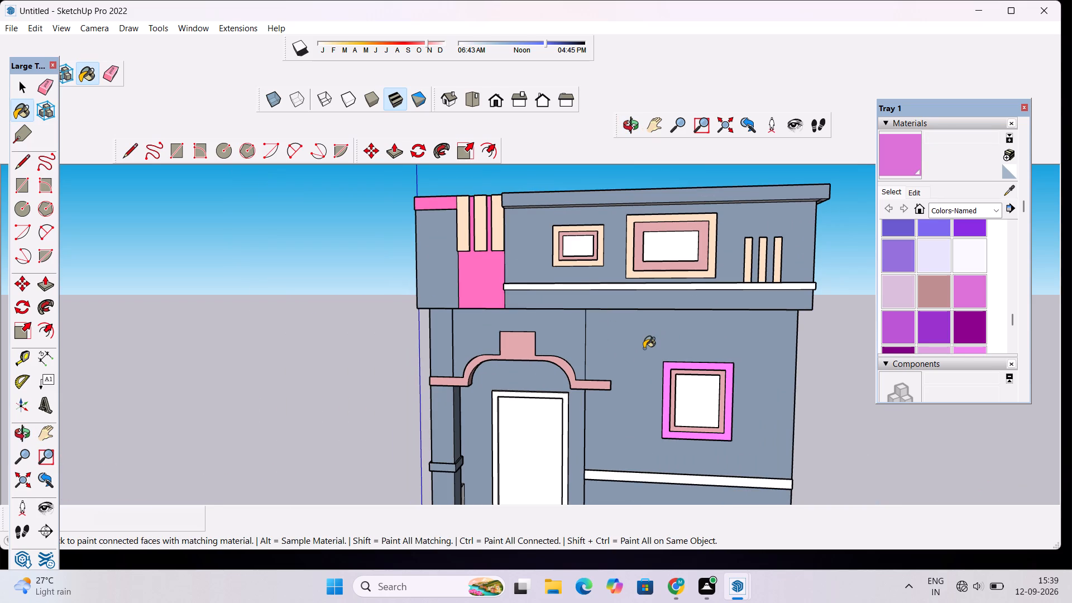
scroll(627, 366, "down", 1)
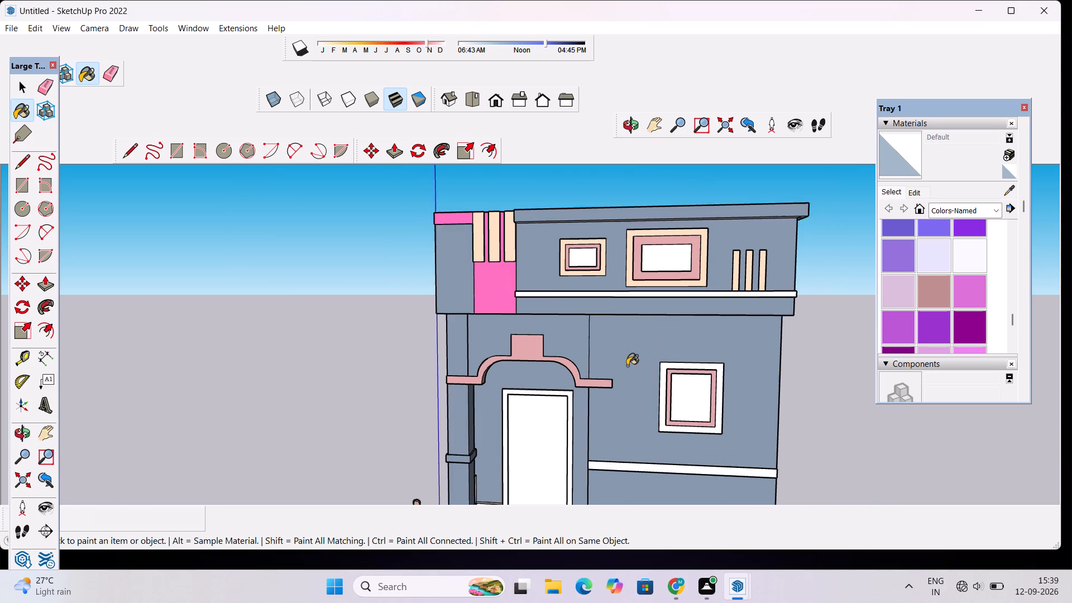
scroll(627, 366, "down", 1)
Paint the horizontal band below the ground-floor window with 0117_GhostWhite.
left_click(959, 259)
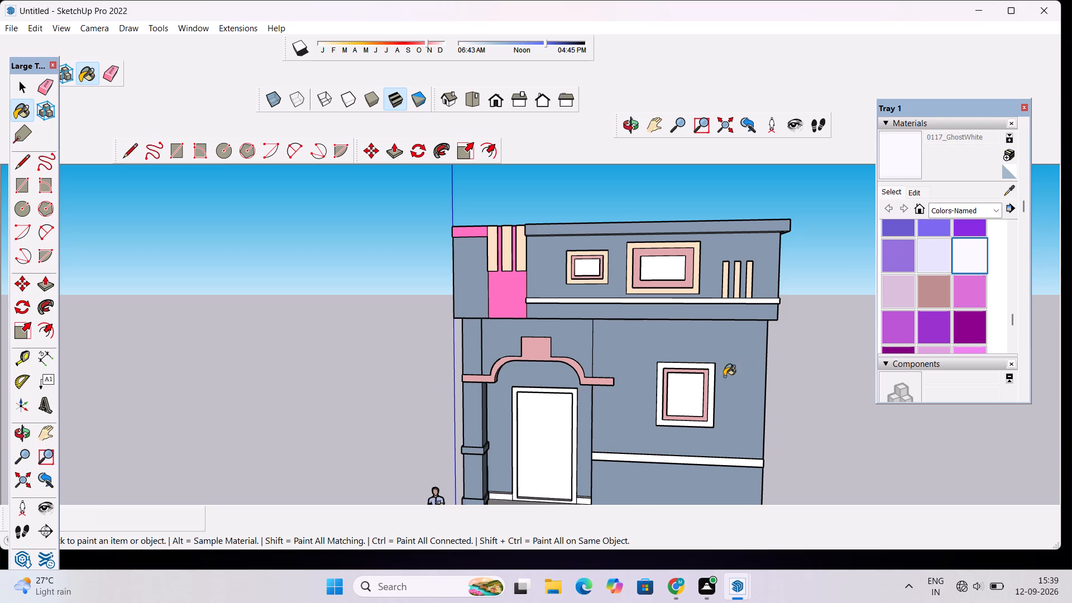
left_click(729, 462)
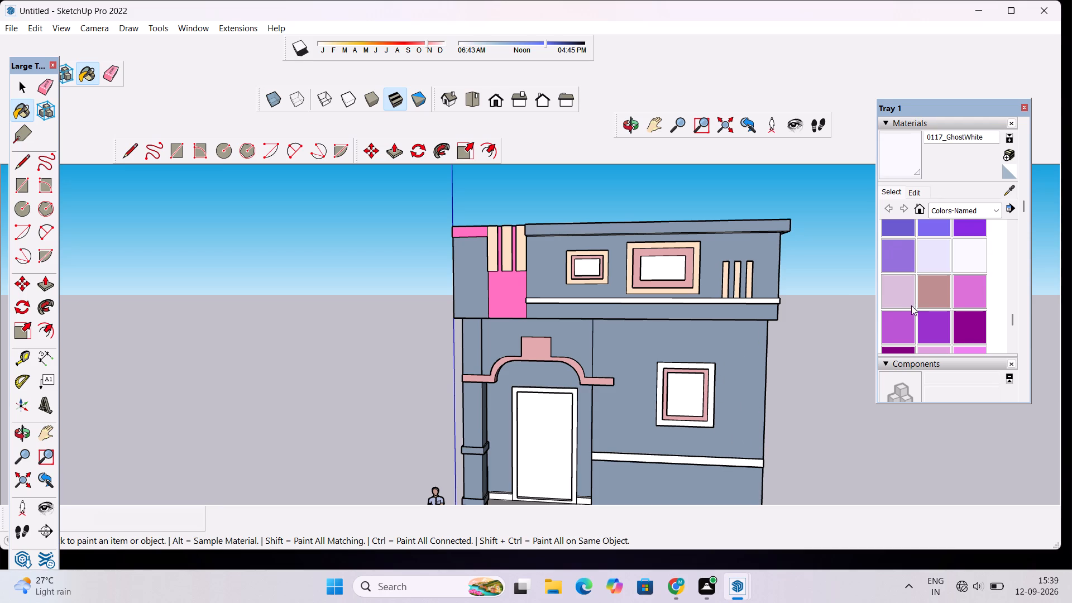
Paint the band below the ground-floor window and the ledge below the upper windows with 0118_Thistle.
left_click(907, 296)
left_click(754, 462)
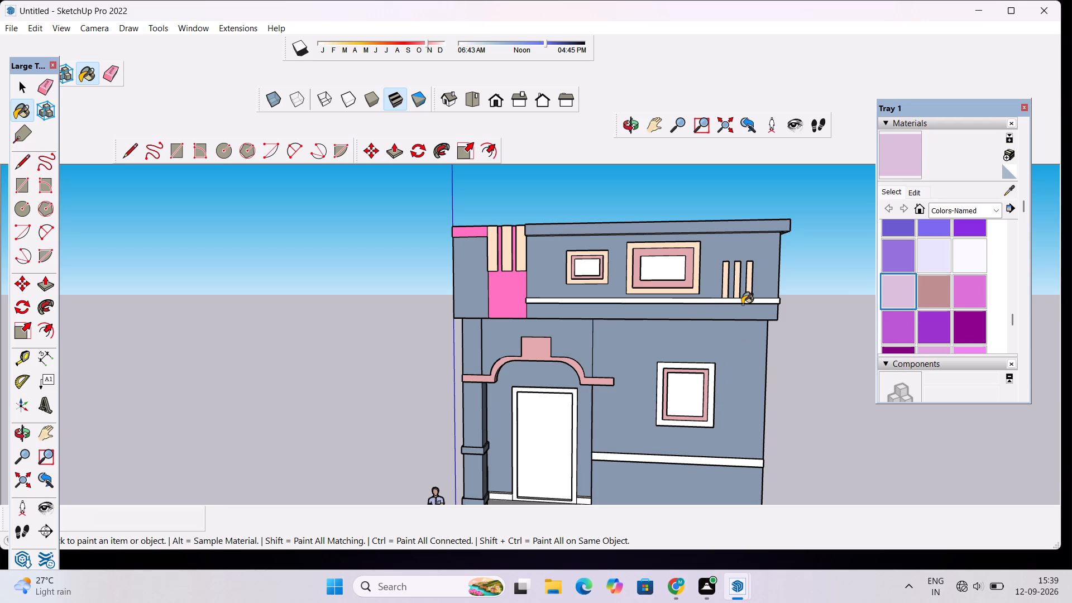
left_click(744, 301)
scroll(742, 318, "down", 2)
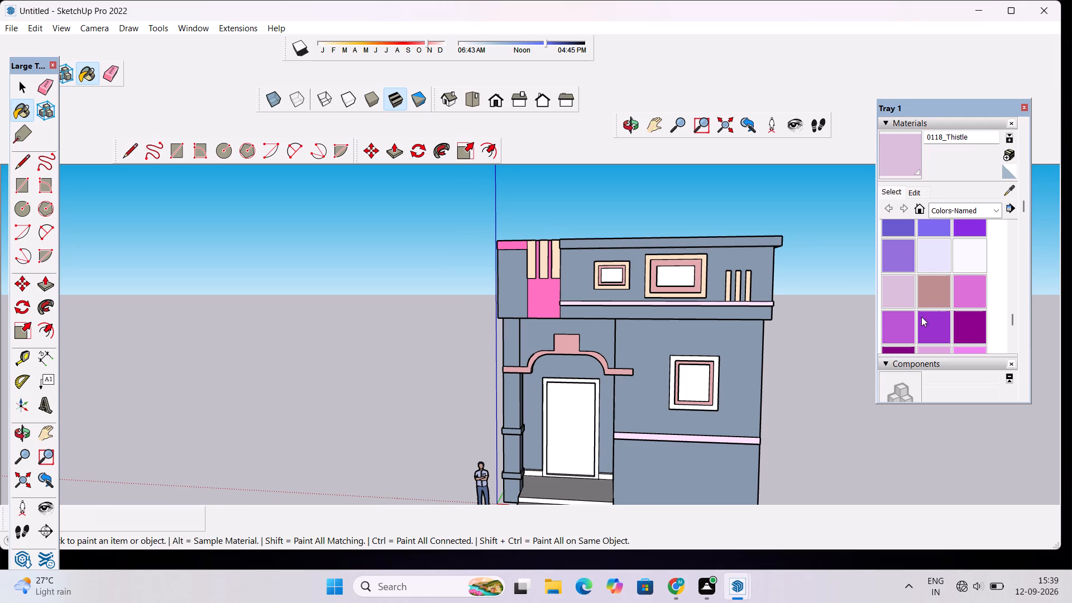
Paint the ground-floor window wall, the upper-storey window wall and the fascia beneath the upper ledge with 0118_Thistle.
left_click(897, 294)
left_click(734, 361)
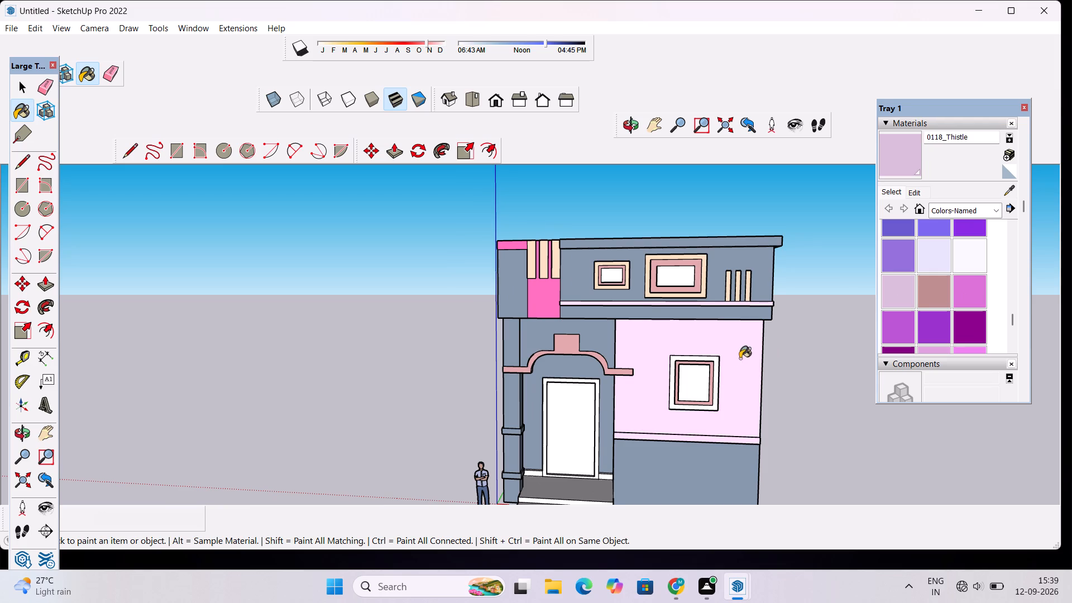
scroll(764, 334, "down", 6)
left_click(760, 291)
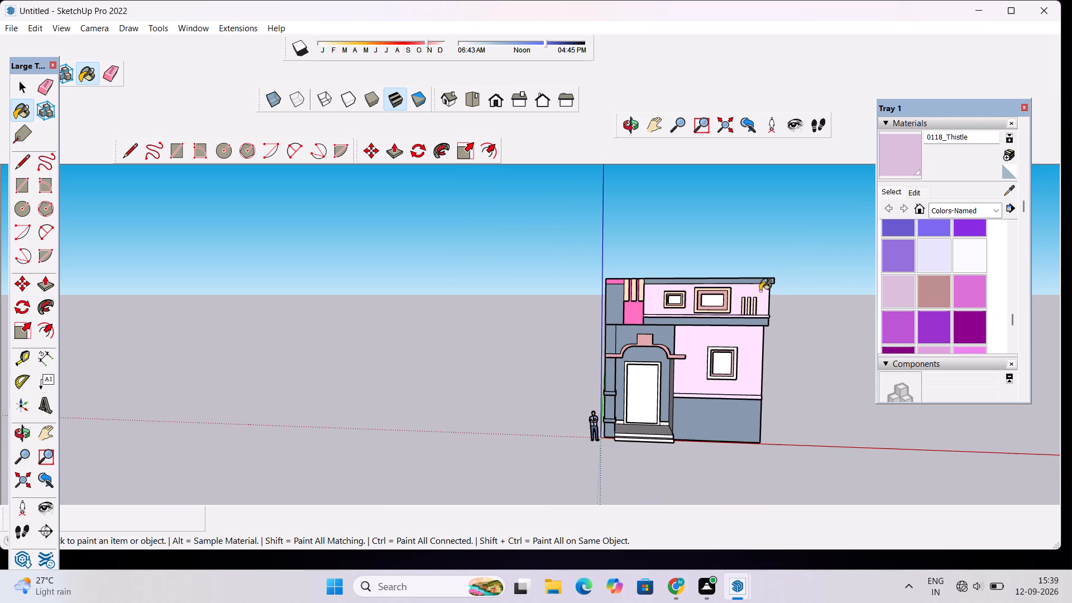
scroll(706, 316, "up", 10)
left_click(701, 328)
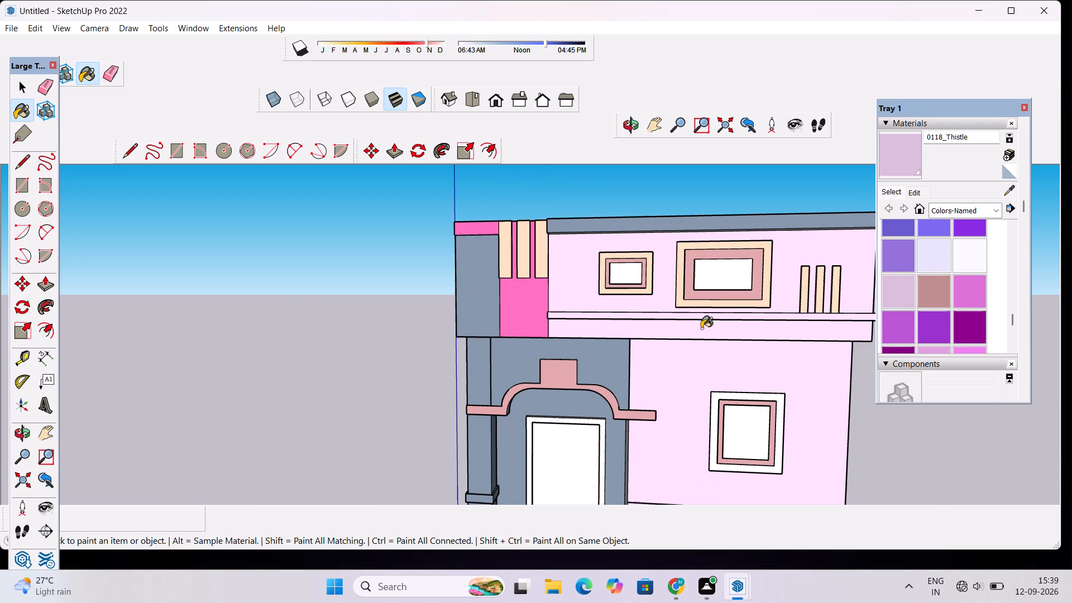
Paint the wall above the arch, the upper corner wall, the porch column's upper faces and the door wall with 0118_Thistle.
left_click(587, 358)
left_click(471, 294)
left_click(476, 364)
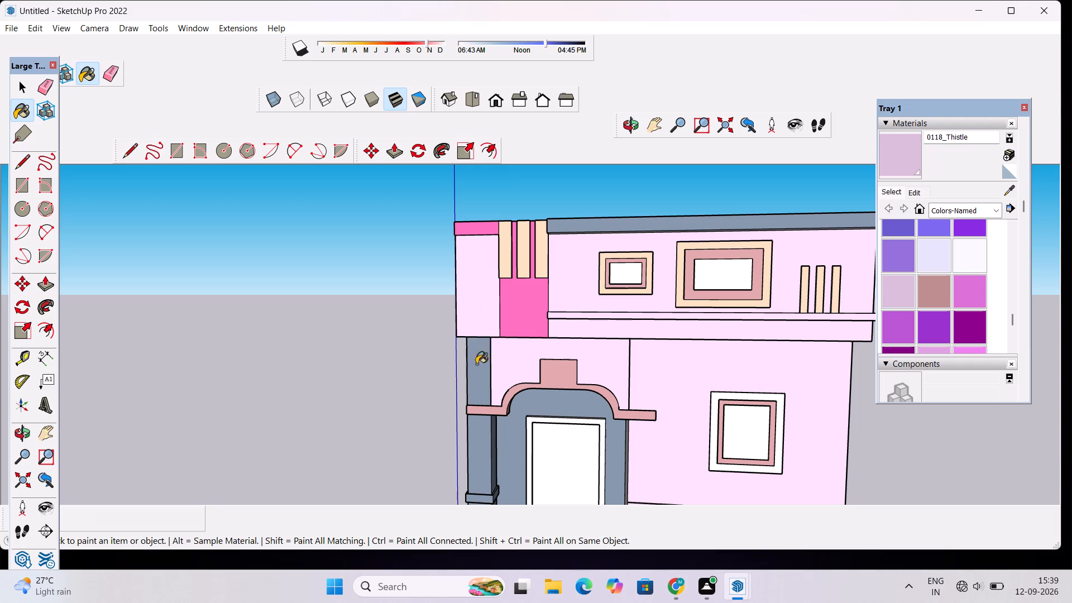
left_click(475, 430)
left_click(553, 398)
scroll(629, 383, "down", 9)
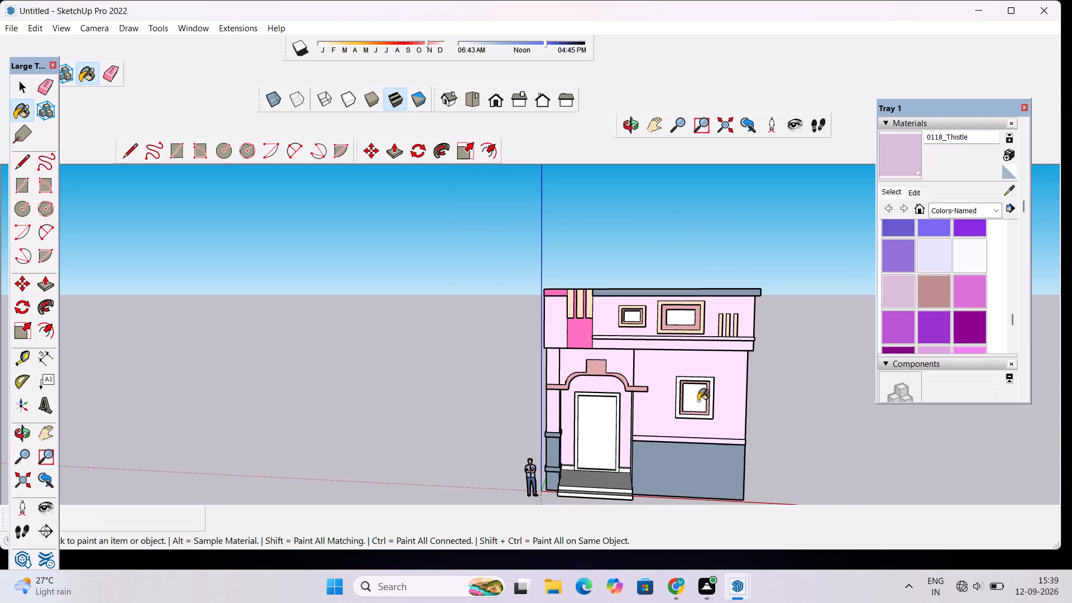
Paint the lower wall beneath the ground-floor window band and the front face of the roof cornice with 0118_Thistle.
left_click(705, 458)
scroll(718, 279, "up", 9)
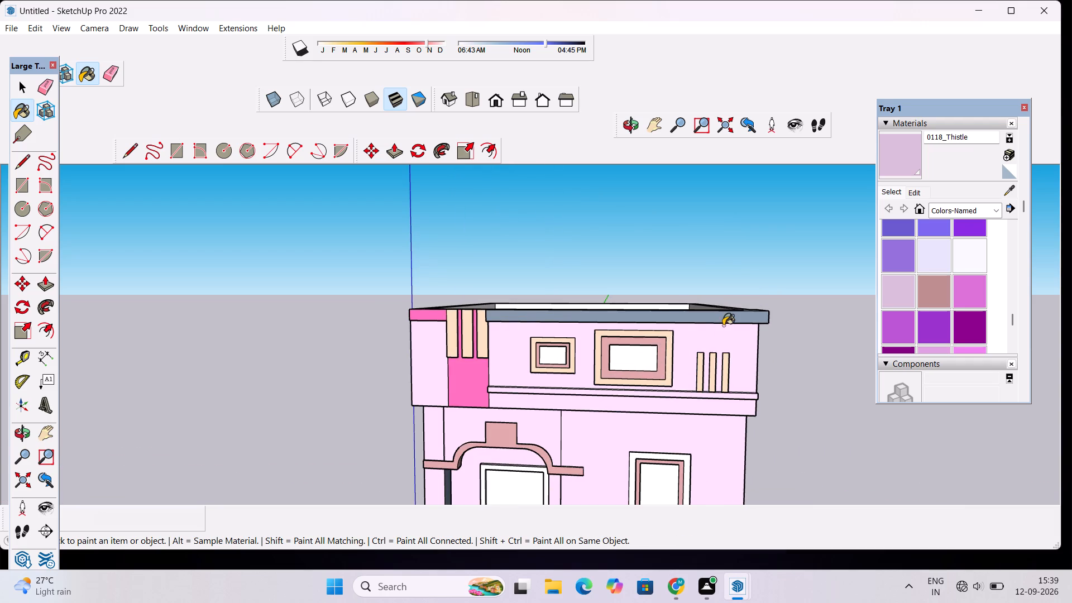
left_click(723, 326)
Paint the undersides of the roof cornice, upper-storey overhang and window ledge, plus the cornice's far-end return, with 0118_Thistle.
scroll(673, 327, "up", 6)
left_click(630, 135)
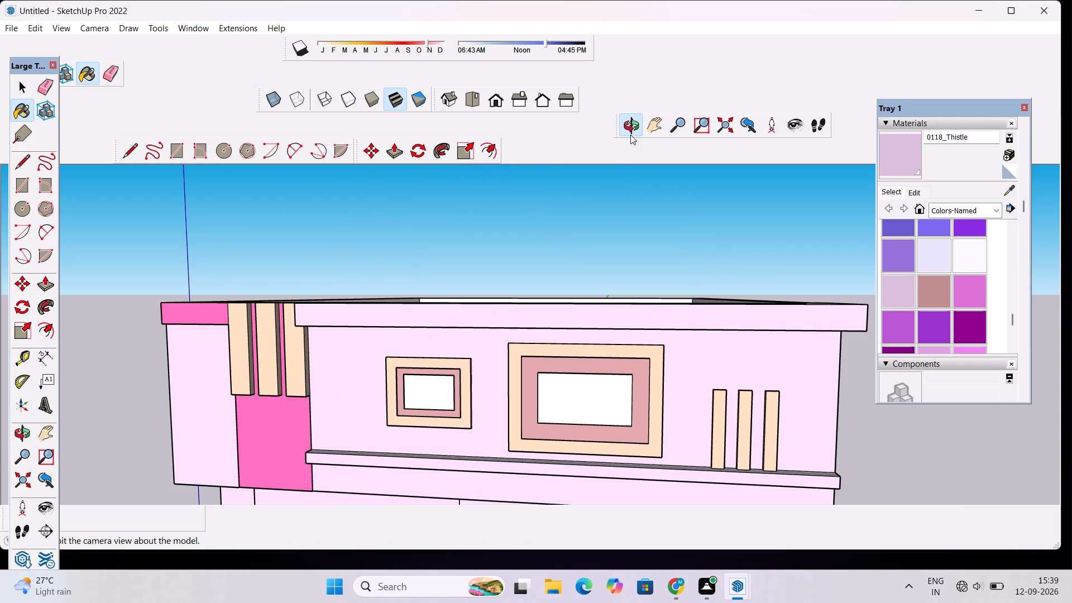
left_click_drag(633, 229, 634, 75)
scroll(808, 195, "down", 3)
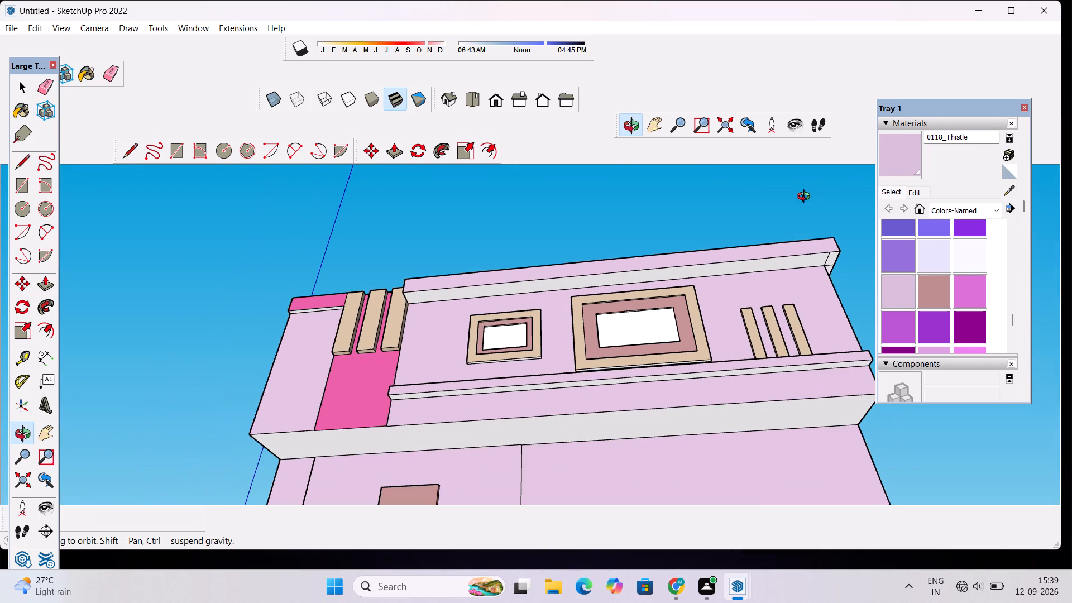
left_click(896, 149)
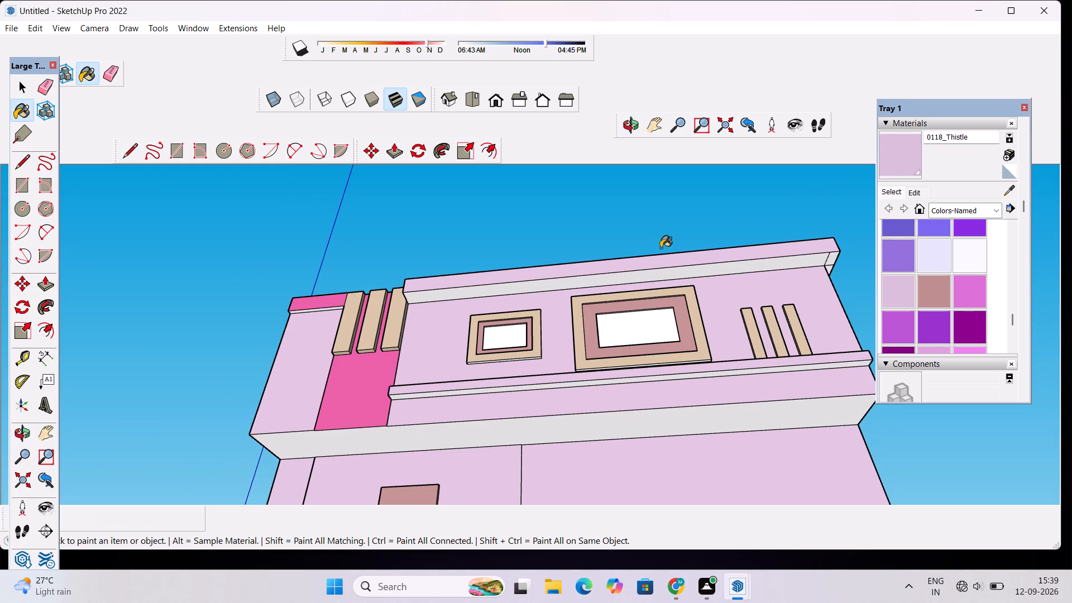
left_click(644, 270)
left_click(644, 274)
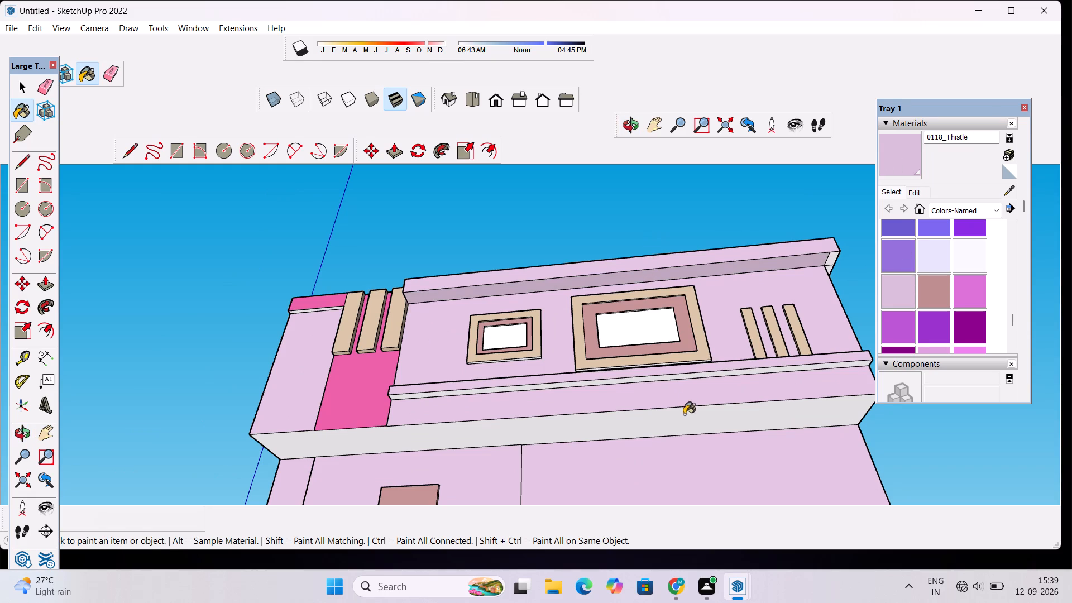
left_click(685, 417)
scroll(698, 377, "up", 5)
left_click(701, 374)
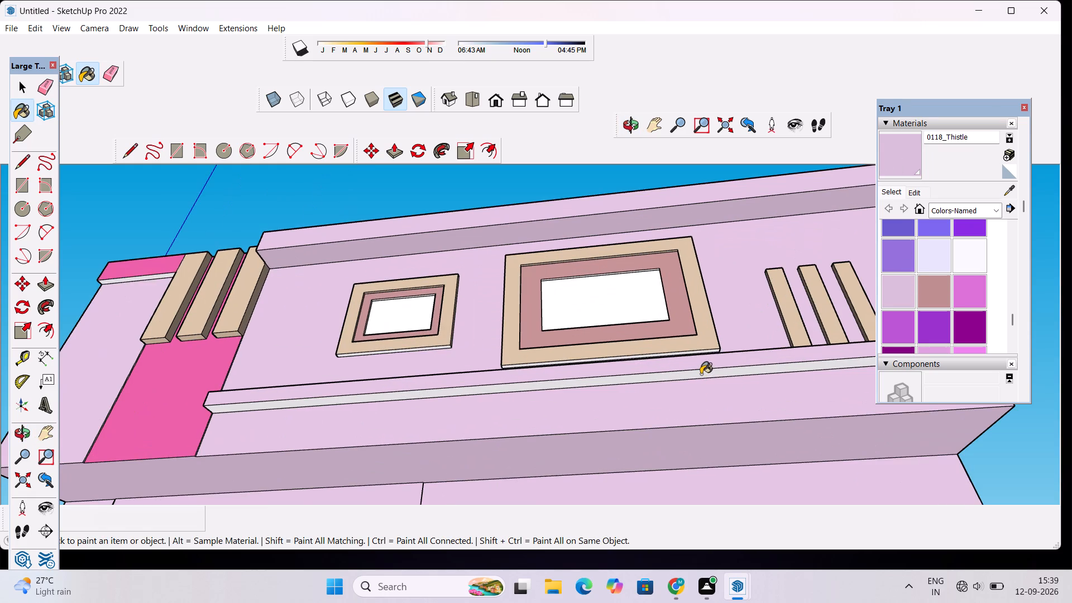
scroll(667, 357, "down", 11)
scroll(806, 294, "up", 11)
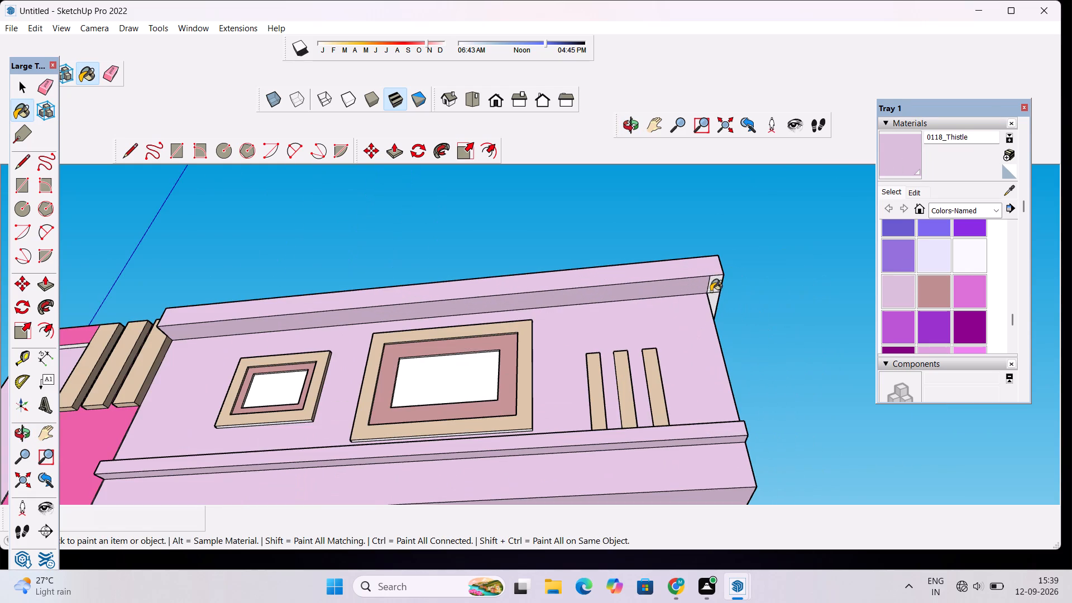
left_click(701, 283)
Paint the end faces of the roof cornice and the upper window ledge beside the hot pink accent with 0118_Thistle.
scroll(701, 283, "down", 14)
scroll(681, 340, "down", 3)
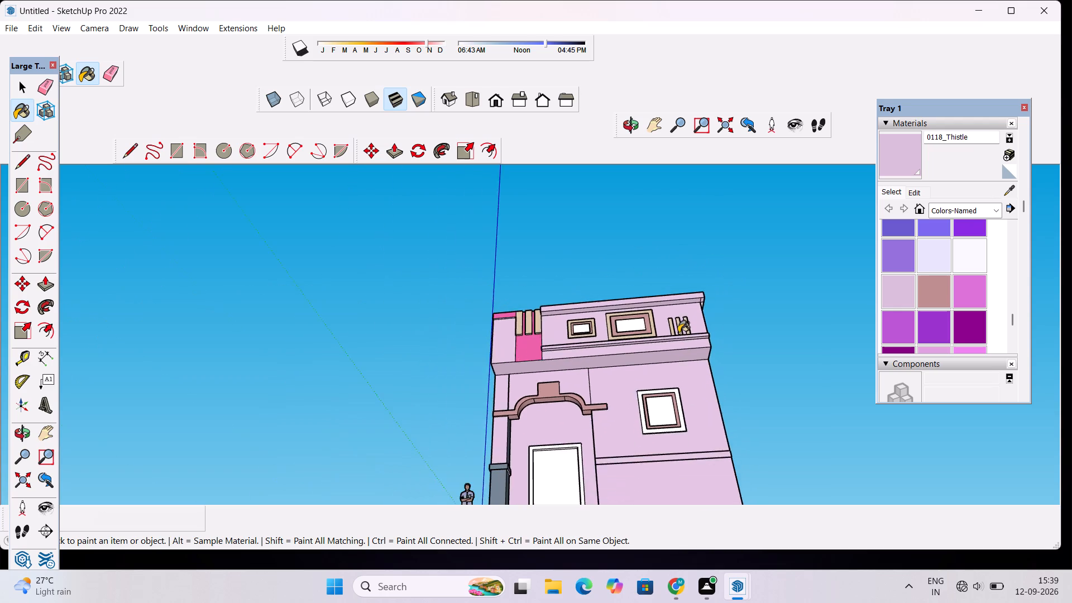
scroll(678, 333, "down", 5)
left_click(629, 122)
left_click_drag(626, 247, 852, 423)
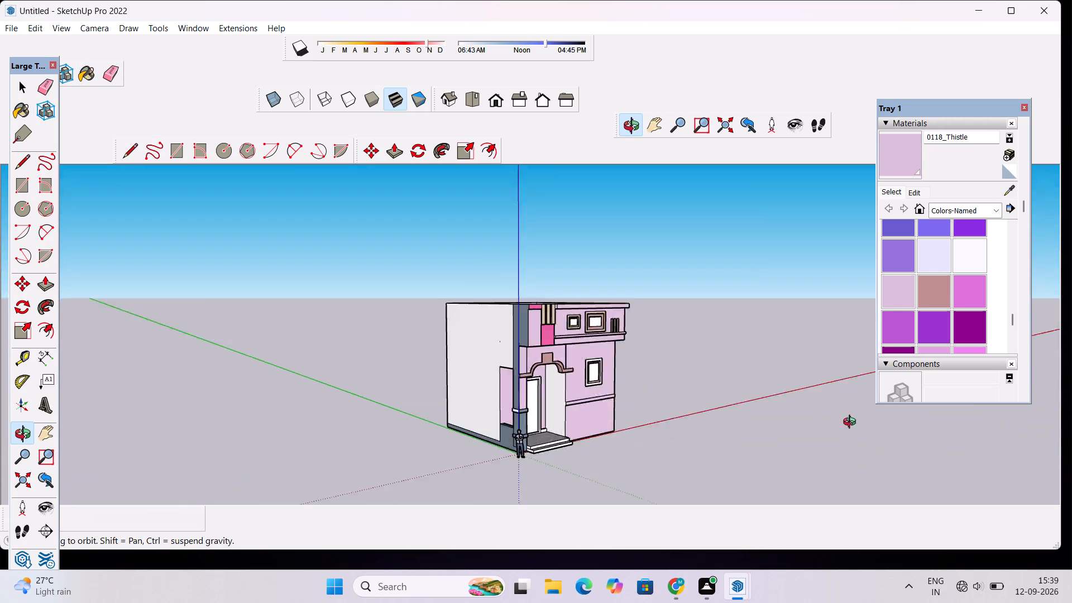
left_click_drag(852, 423, 907, 450)
scroll(473, 300, "up", 6)
scroll(531, 264, "down", 5)
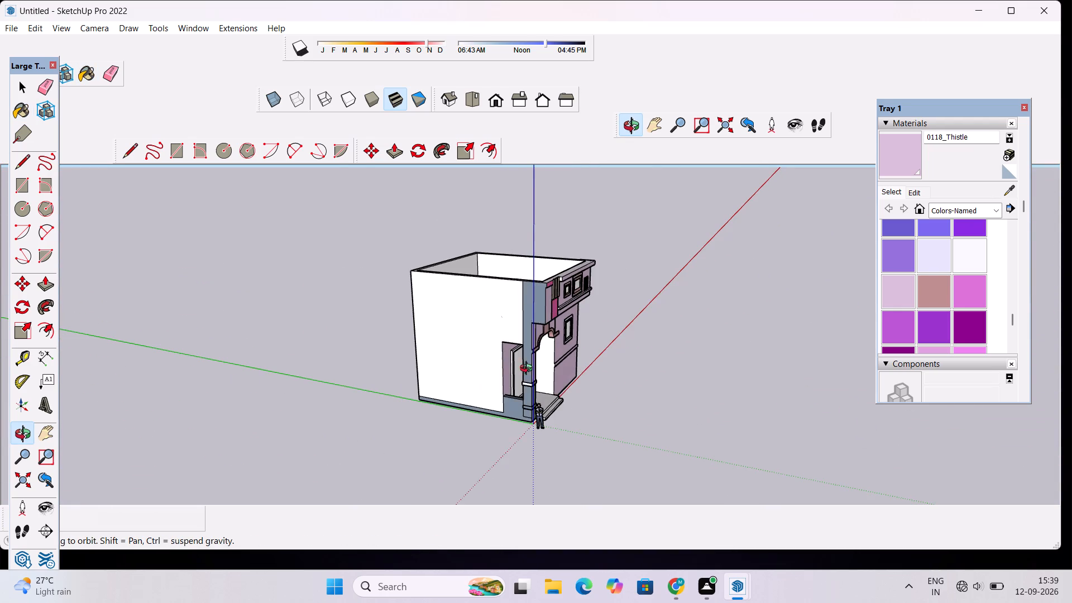
scroll(513, 419, "up", 5)
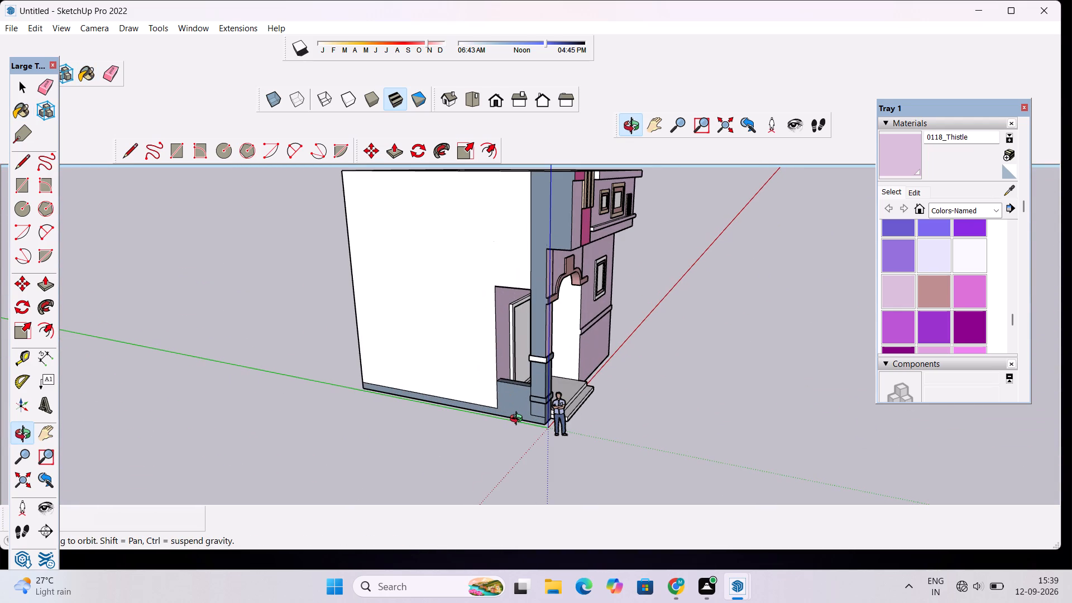
scroll(552, 351, "down", 2)
left_click_drag(554, 304, 548, 428, "shift")
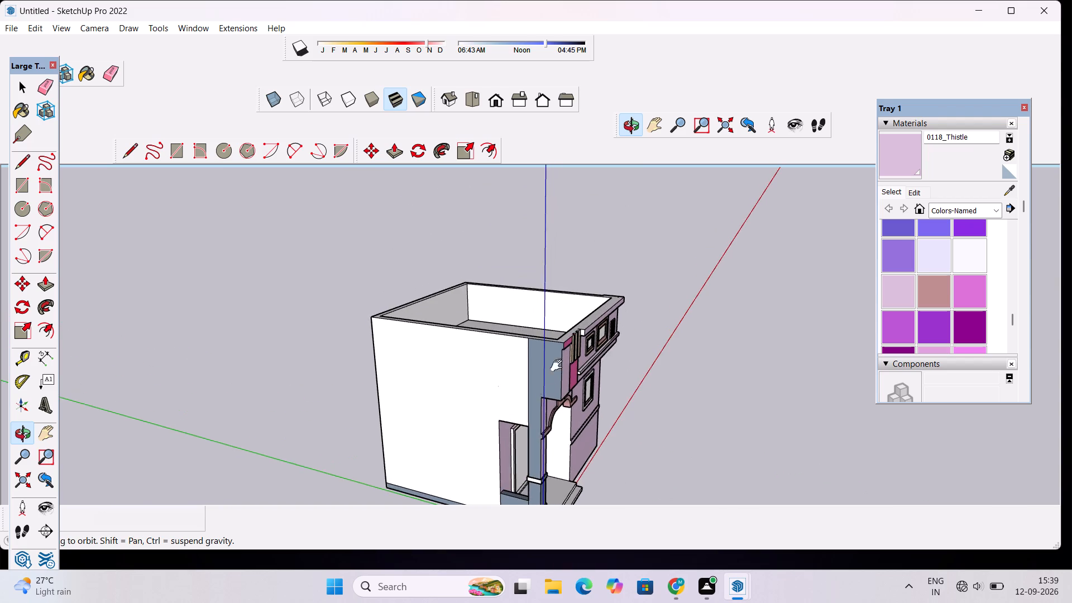
scroll(564, 301, "up", 5)
left_click_drag(590, 386, 545, 410)
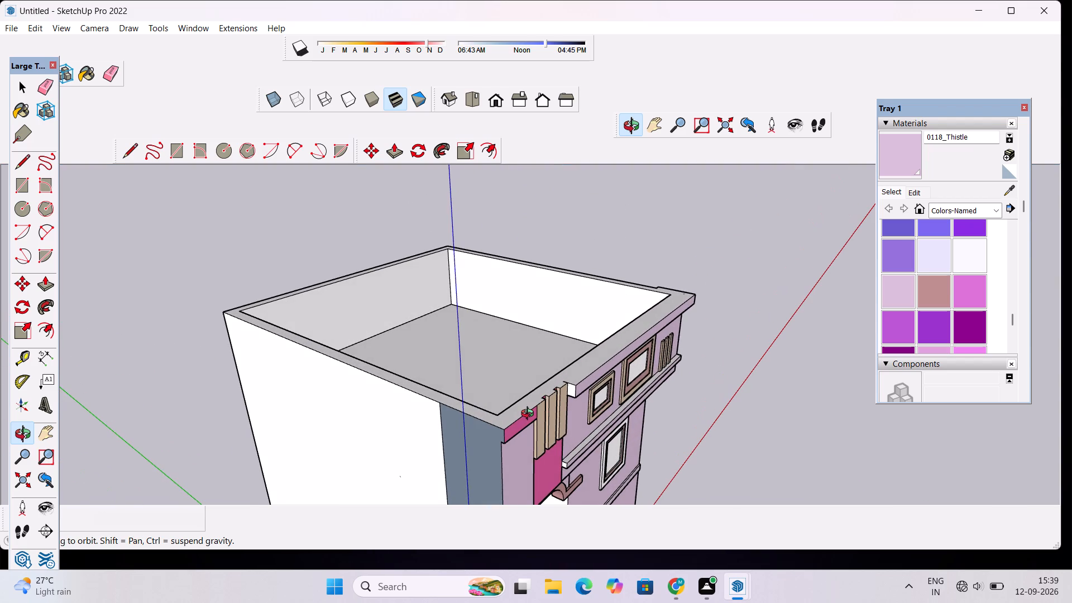
scroll(511, 420, "down", 3)
left_click_drag(530, 447, 505, 387)
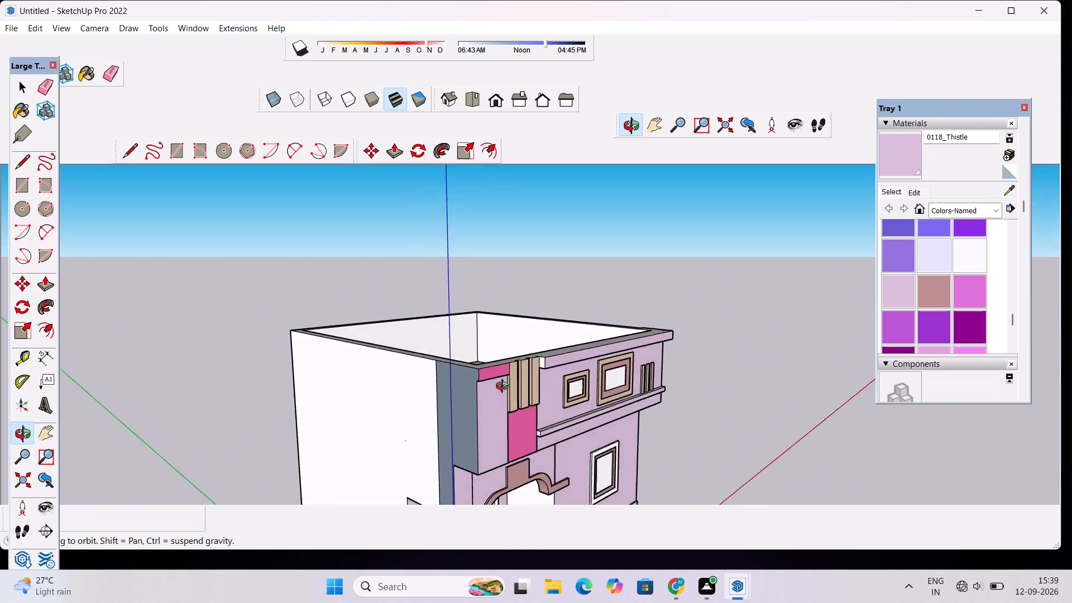
left_click_drag(505, 387, 509, 344)
scroll(525, 334, "up", 8)
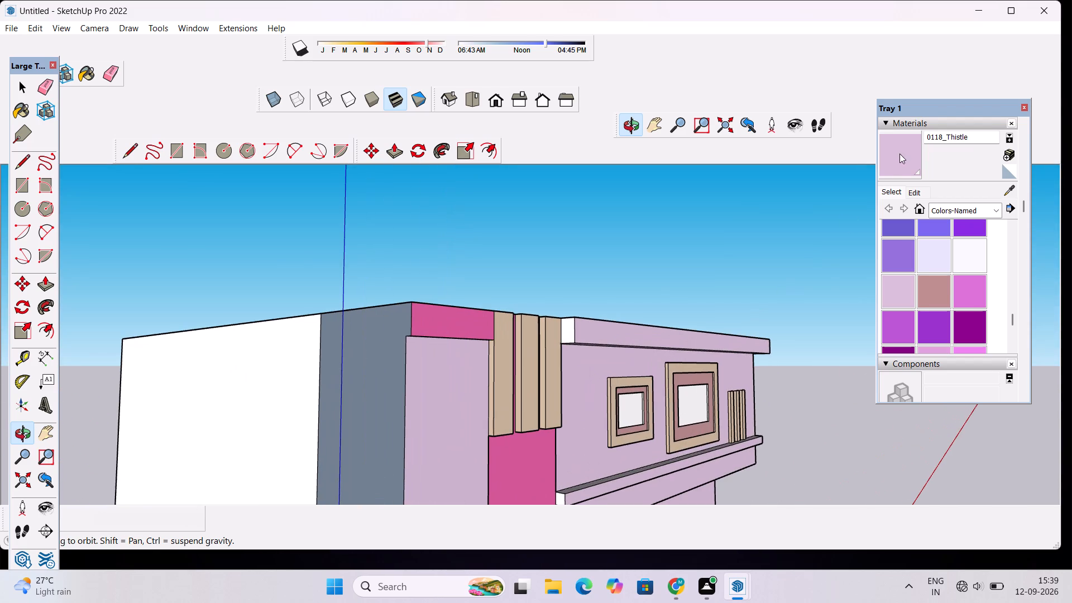
left_click(900, 153)
left_click(564, 329)
scroll(566, 308, "down", 2)
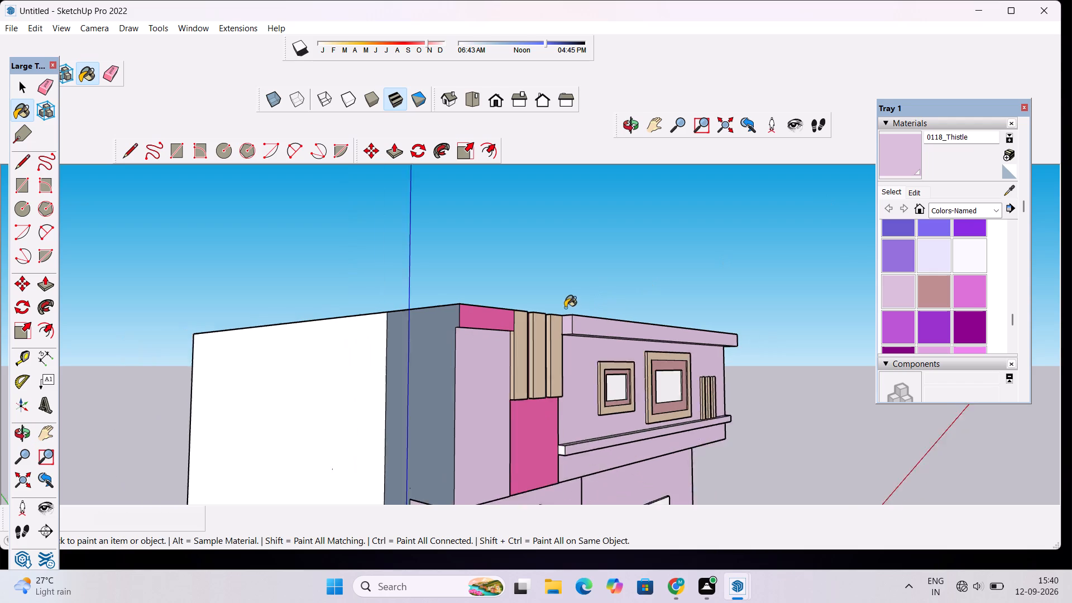
scroll(565, 308, "down", 2)
scroll(558, 439, "up", 15)
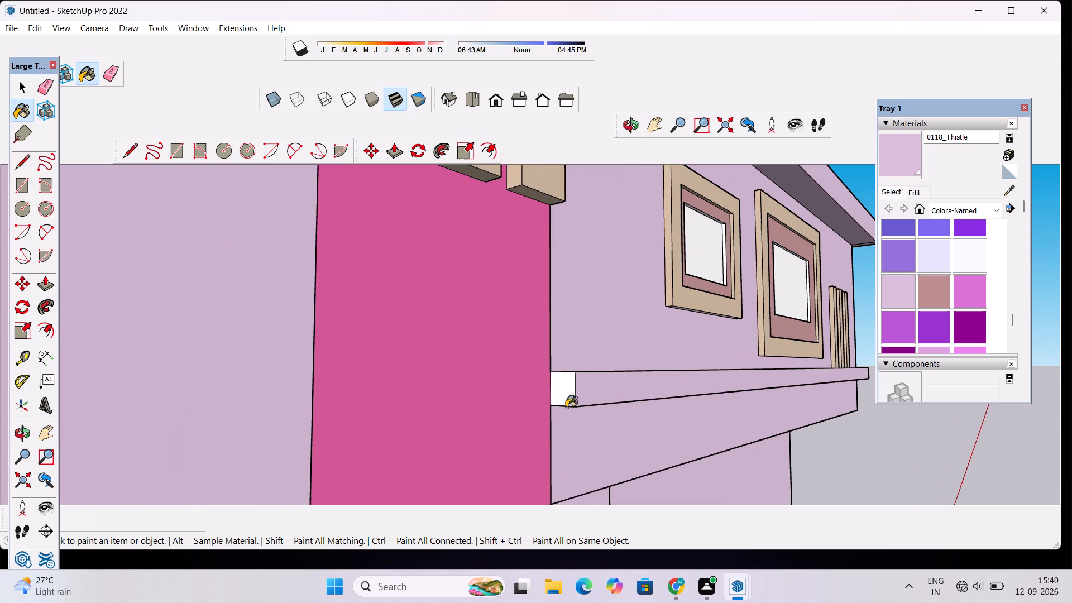
left_click(567, 395)
Paint the porch's inner side wall and the large outer side wall of the house with 0118_Thistle.
scroll(567, 395, "down", 13)
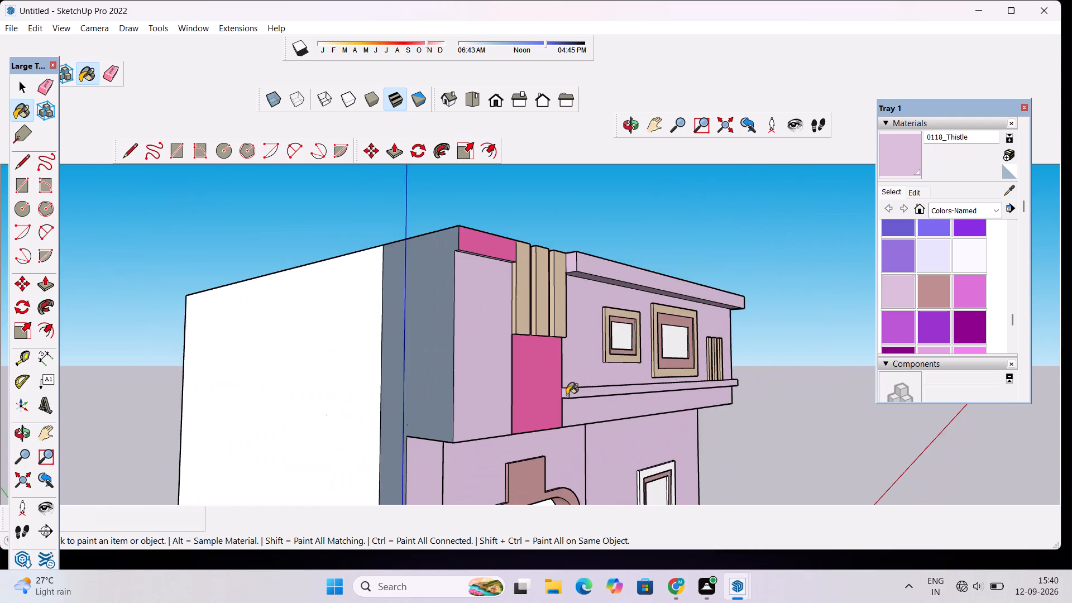
scroll(561, 423, "down", 12)
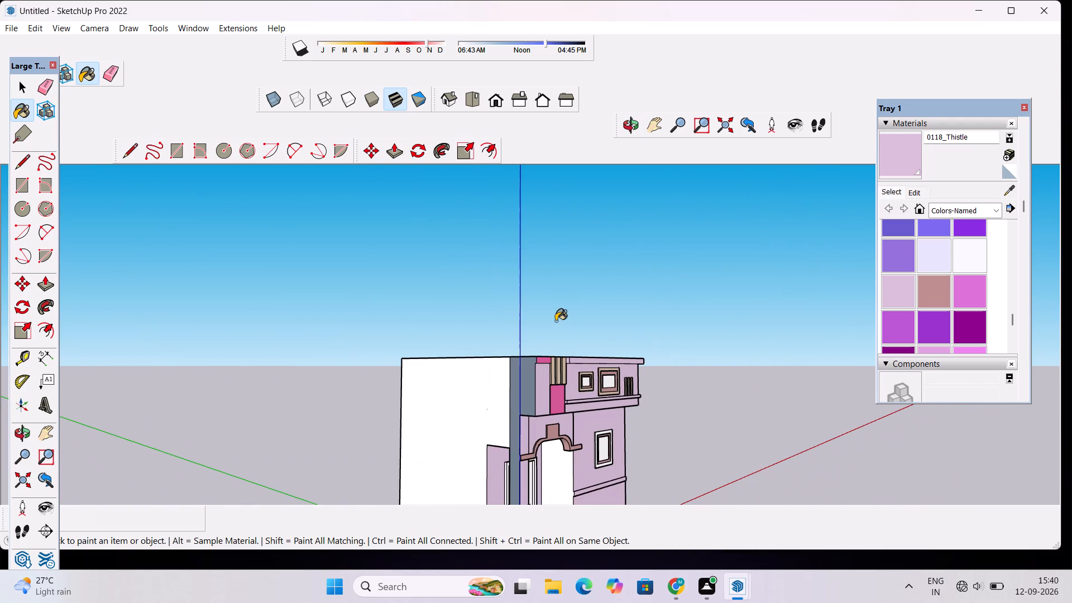
scroll(556, 321, "down", 10)
scroll(556, 444, "up", 5)
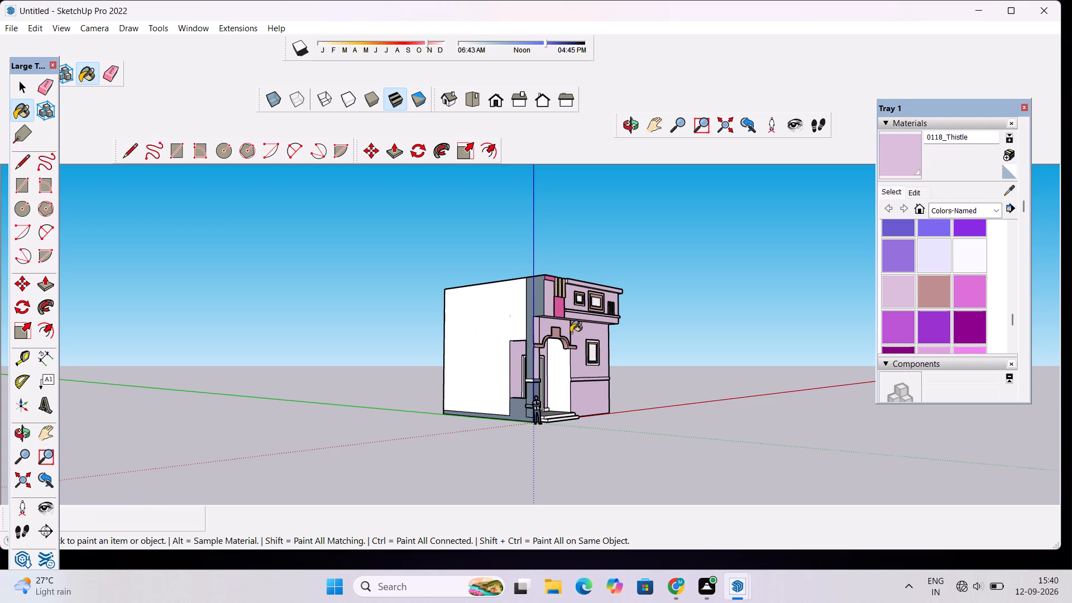
scroll(571, 333, "up", 4)
left_click_drag(573, 323, 567, 379)
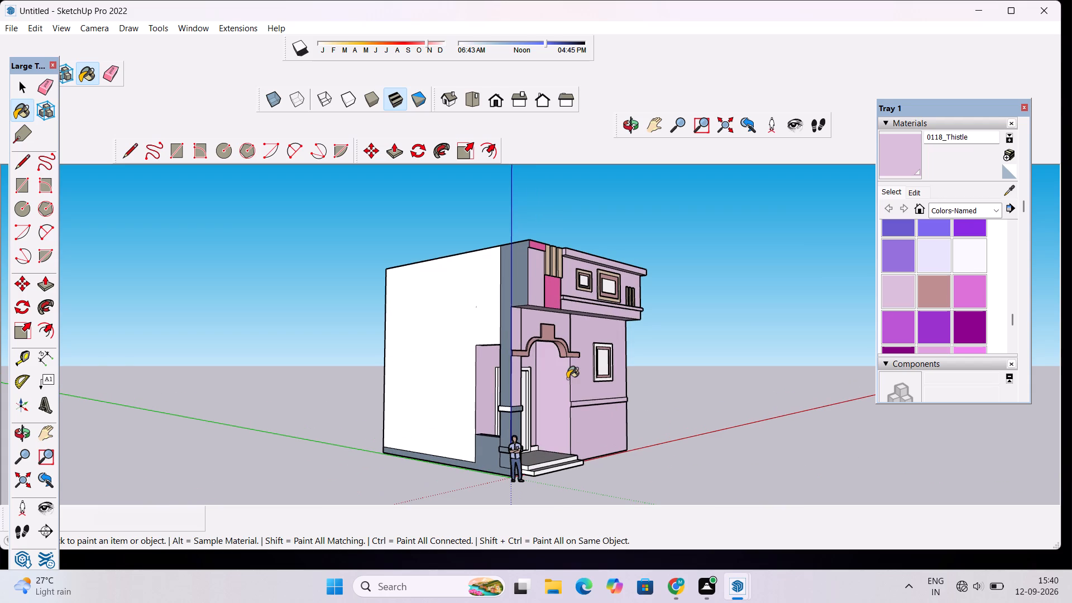
key("ctrl+z")
scroll(535, 384, "up", 5)
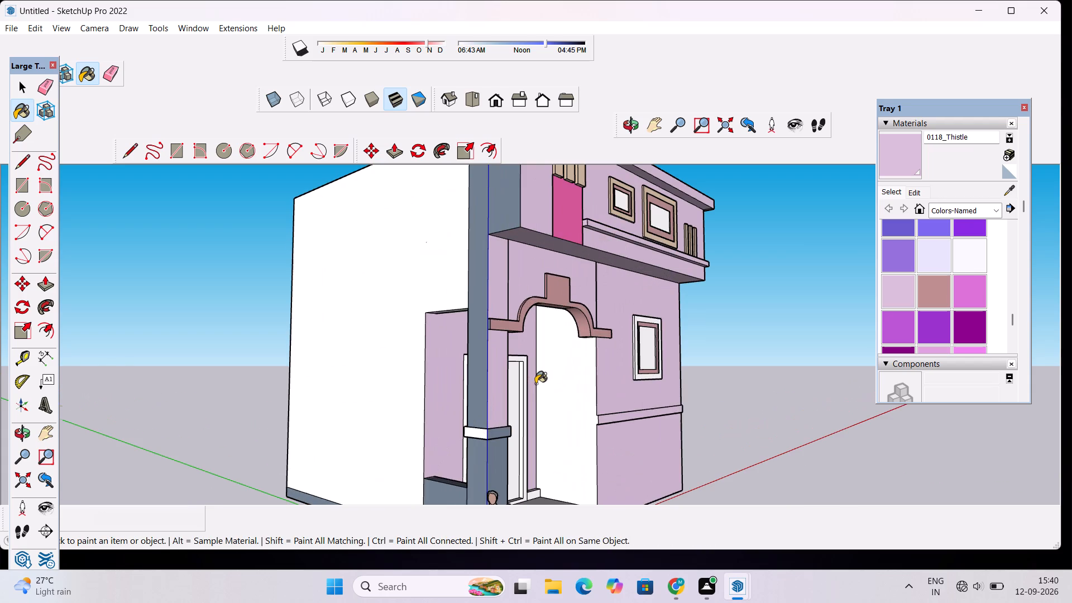
left_click(559, 388)
left_click(375, 326)
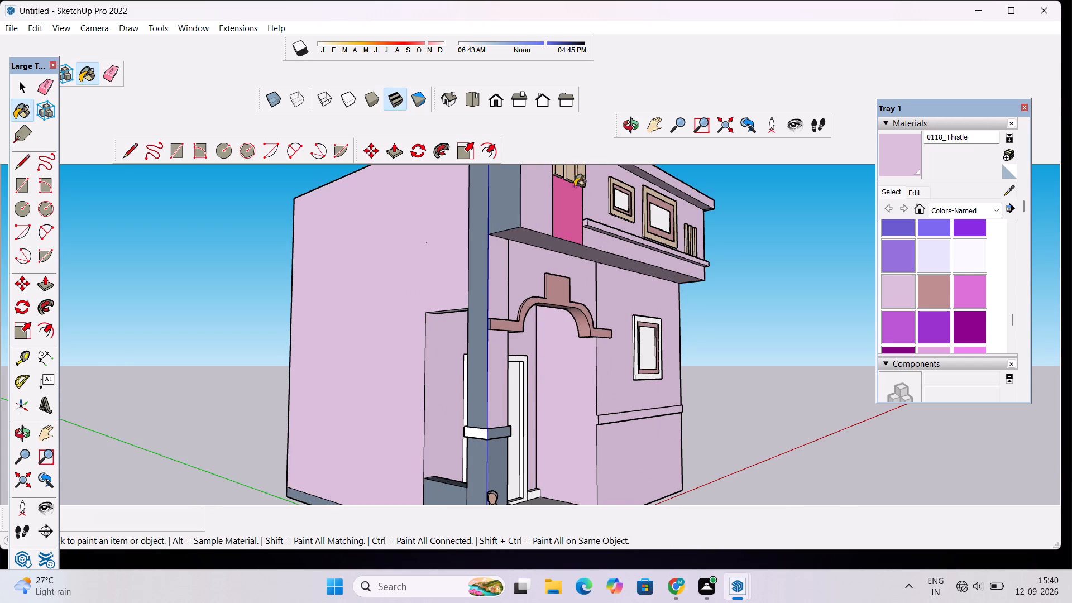
Reselect the 0118_Thistle material from the Colors-Named collection, with the house's front facade in view.
left_click(624, 127)
left_click_drag(619, 256, 535, 355)
scroll(538, 353, "down", 6)
left_click_drag(642, 327, 355, 414)
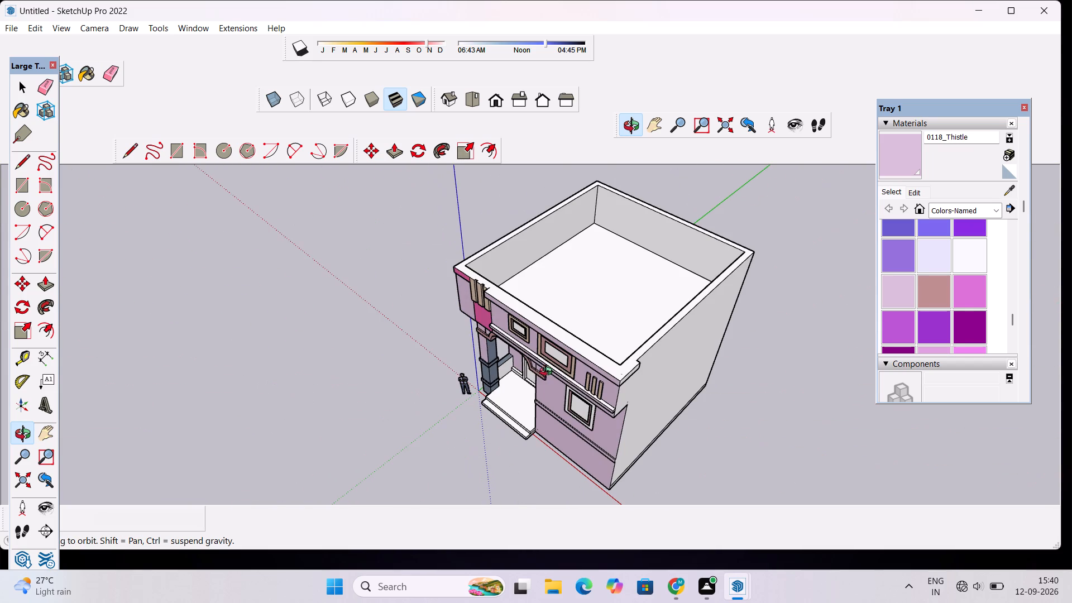
left_click_drag(539, 419, 633, 355)
scroll(539, 408, "up", 3)
left_click_drag(499, 437, 594, 447)
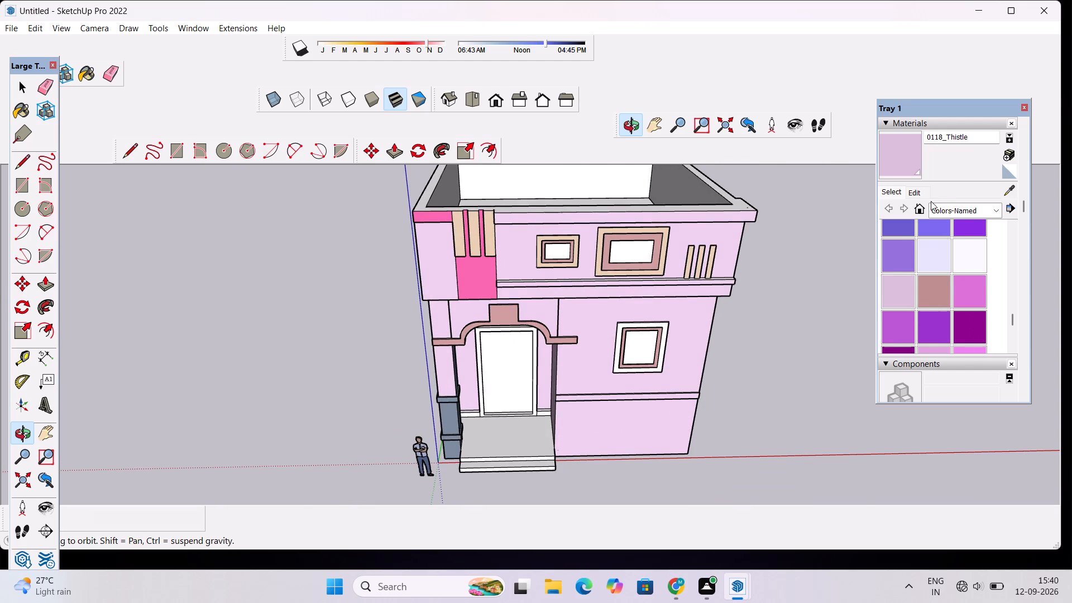
left_click(971, 208)
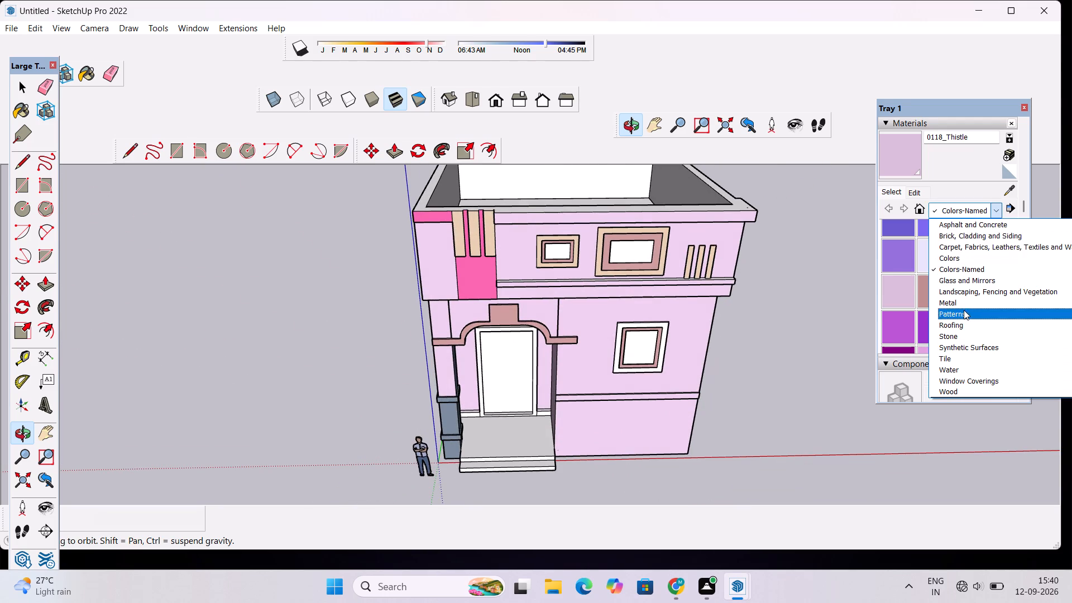
left_click(1000, 212)
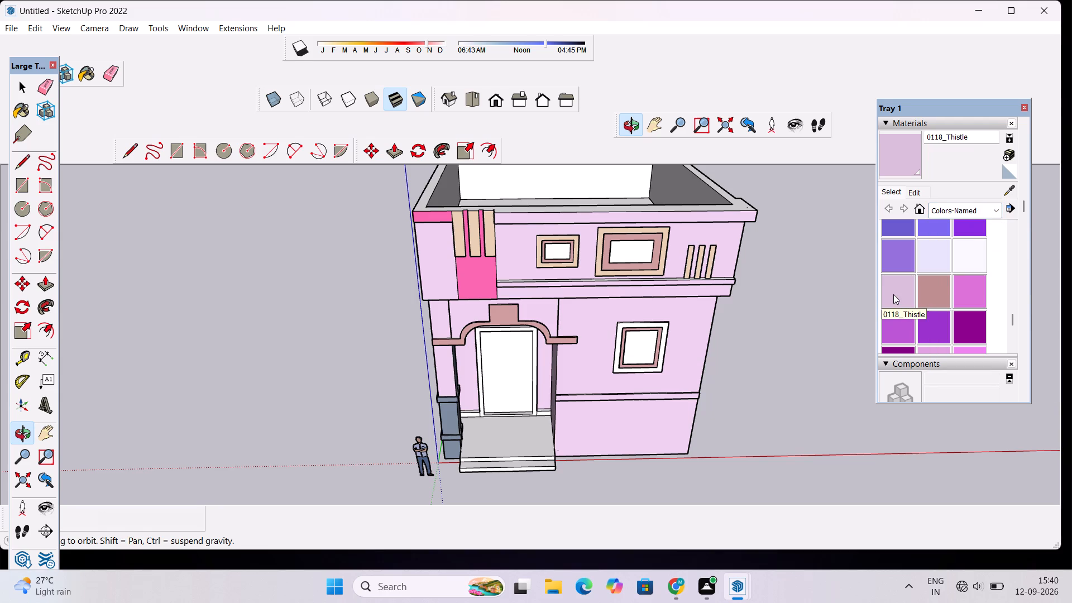
left_click(893, 294)
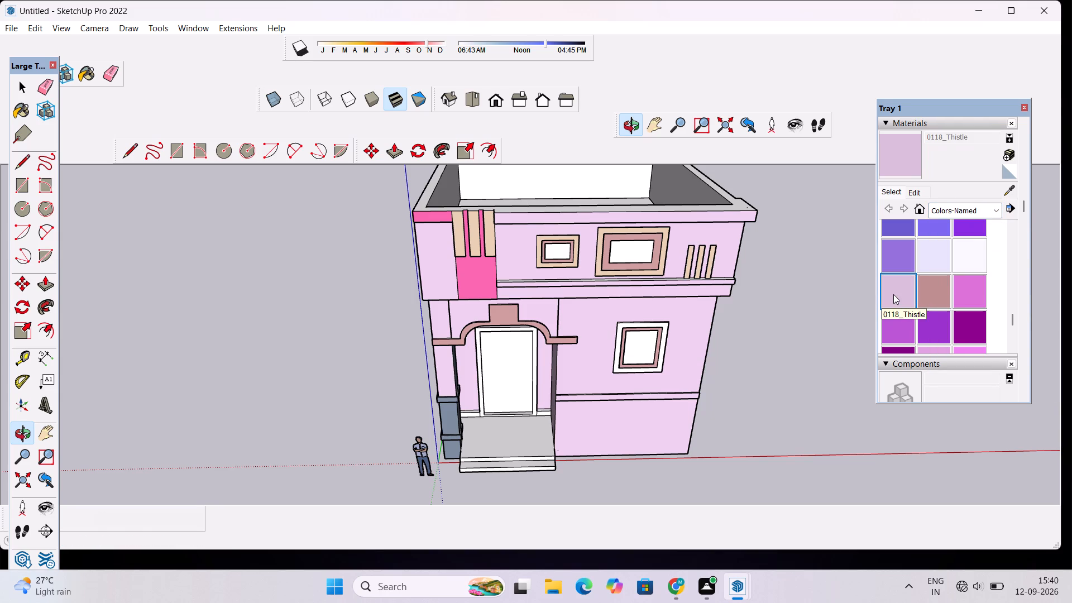
left_click(893, 294)
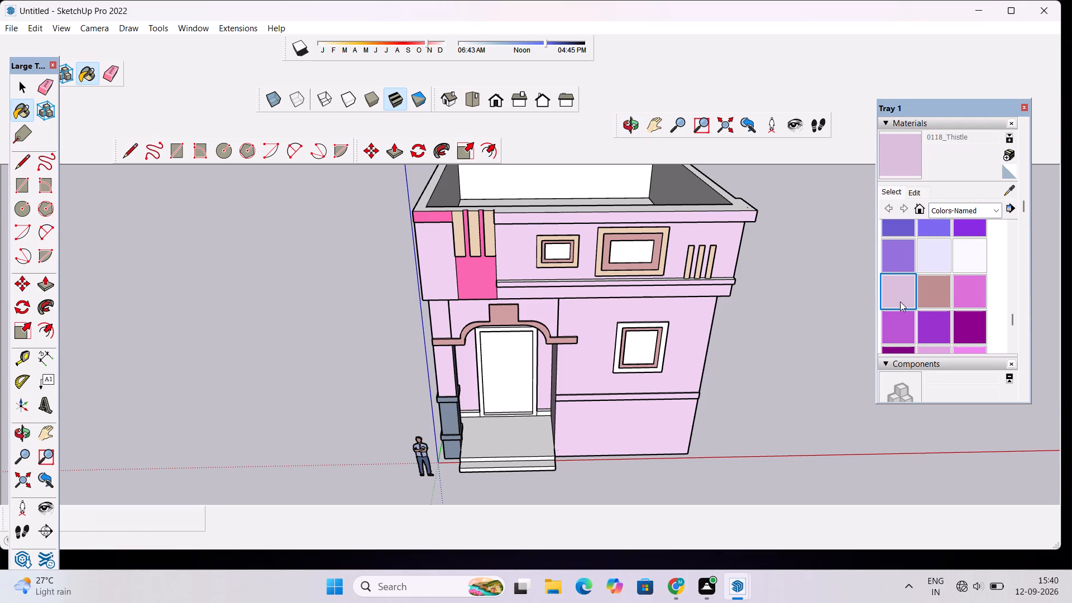
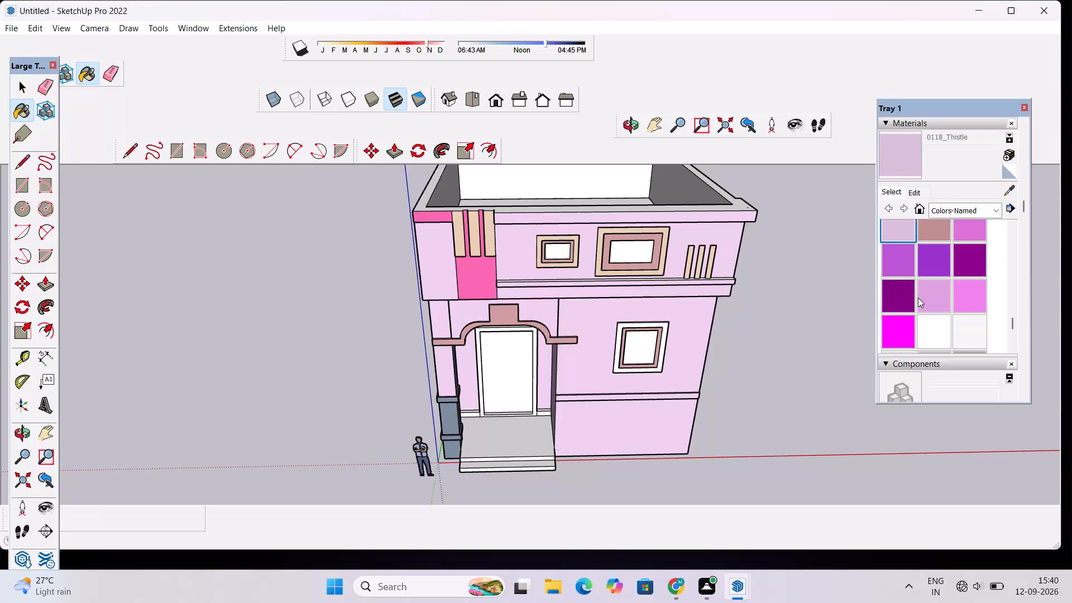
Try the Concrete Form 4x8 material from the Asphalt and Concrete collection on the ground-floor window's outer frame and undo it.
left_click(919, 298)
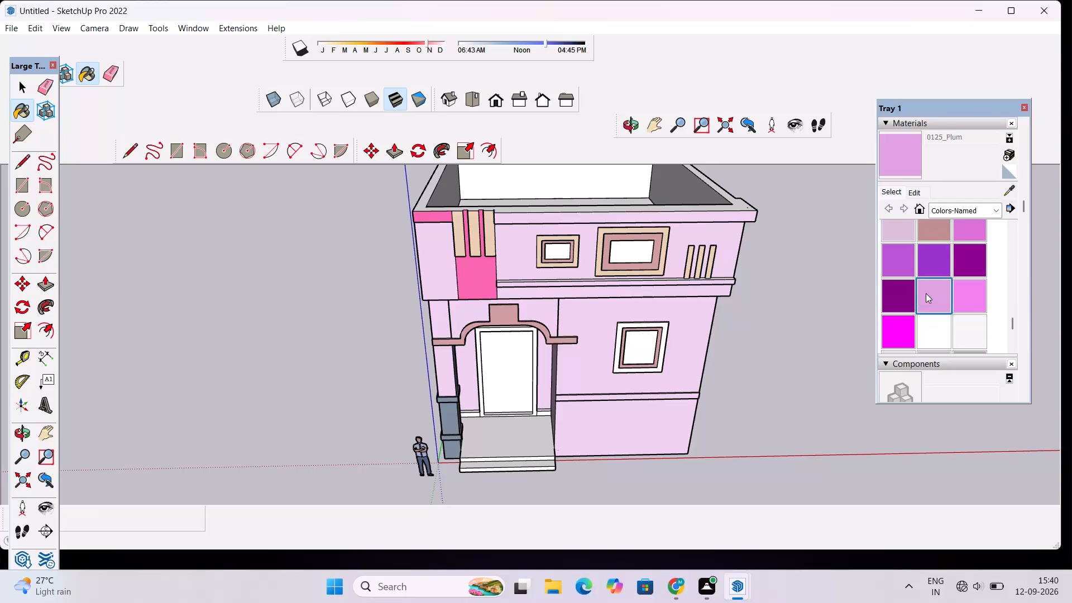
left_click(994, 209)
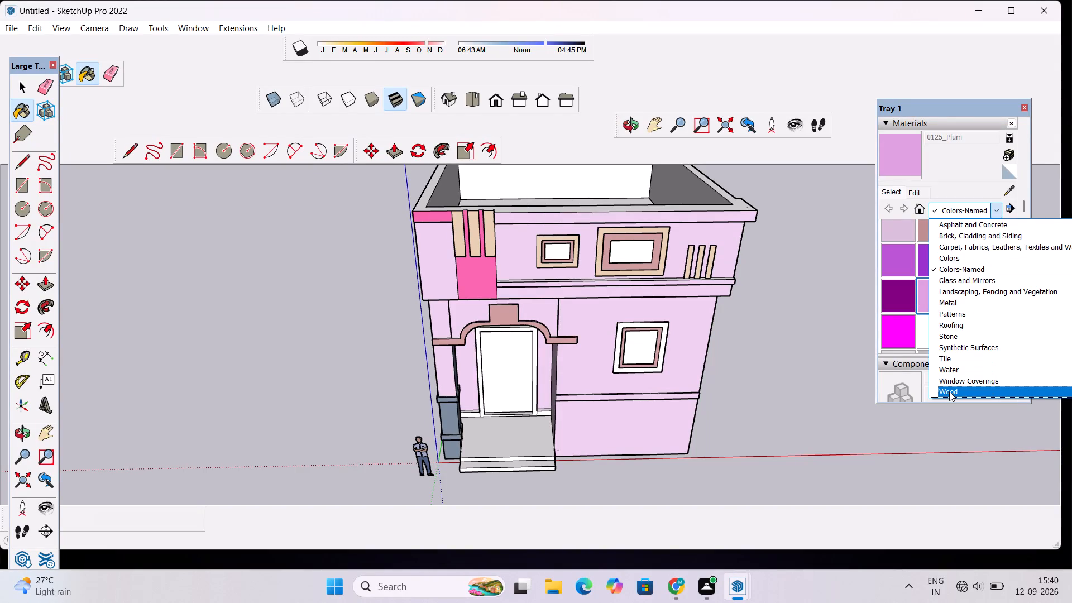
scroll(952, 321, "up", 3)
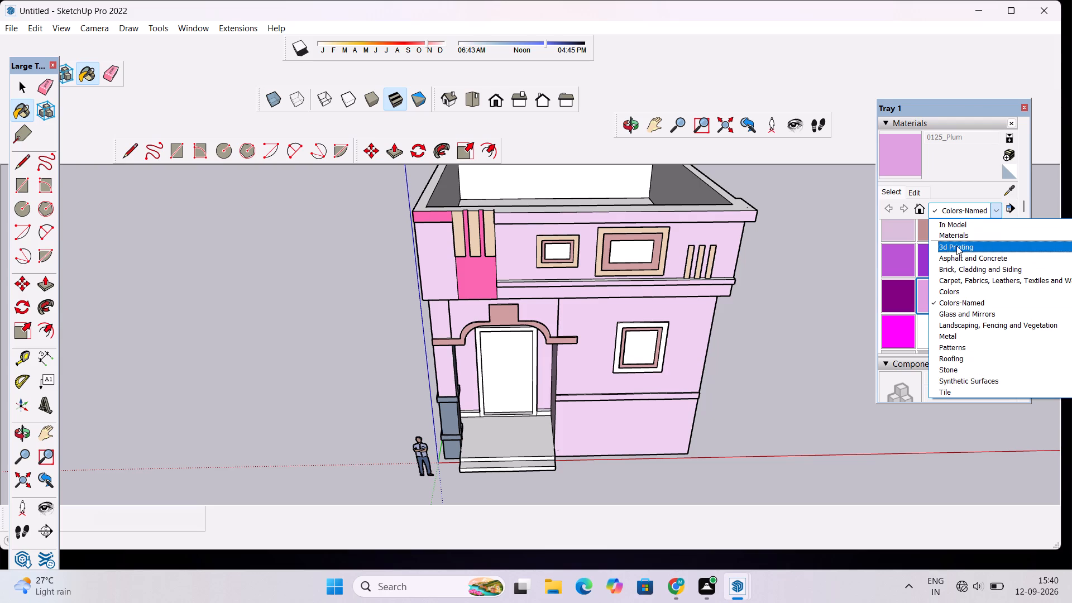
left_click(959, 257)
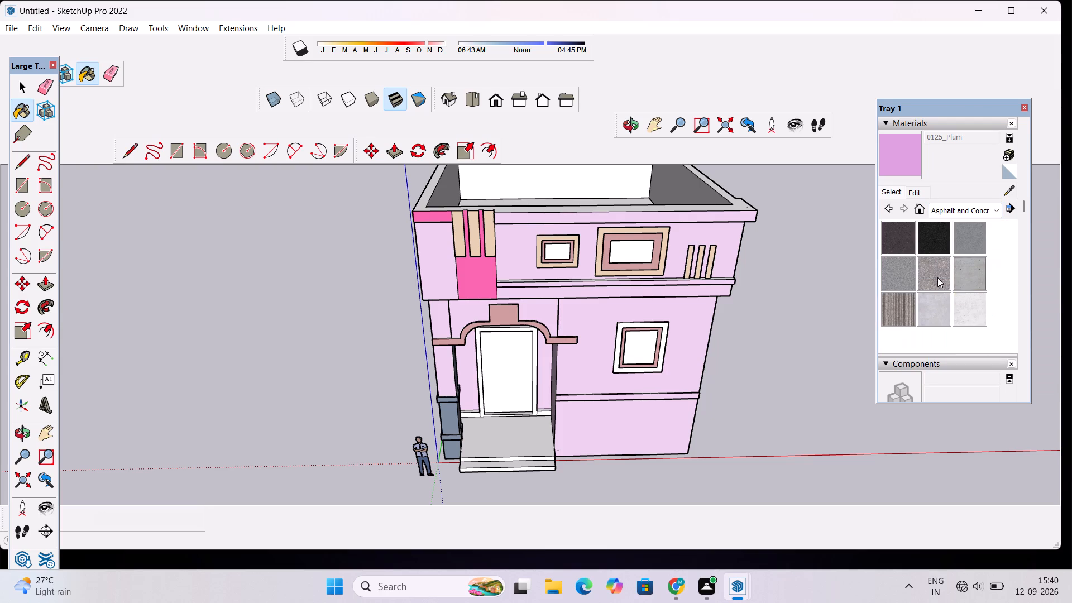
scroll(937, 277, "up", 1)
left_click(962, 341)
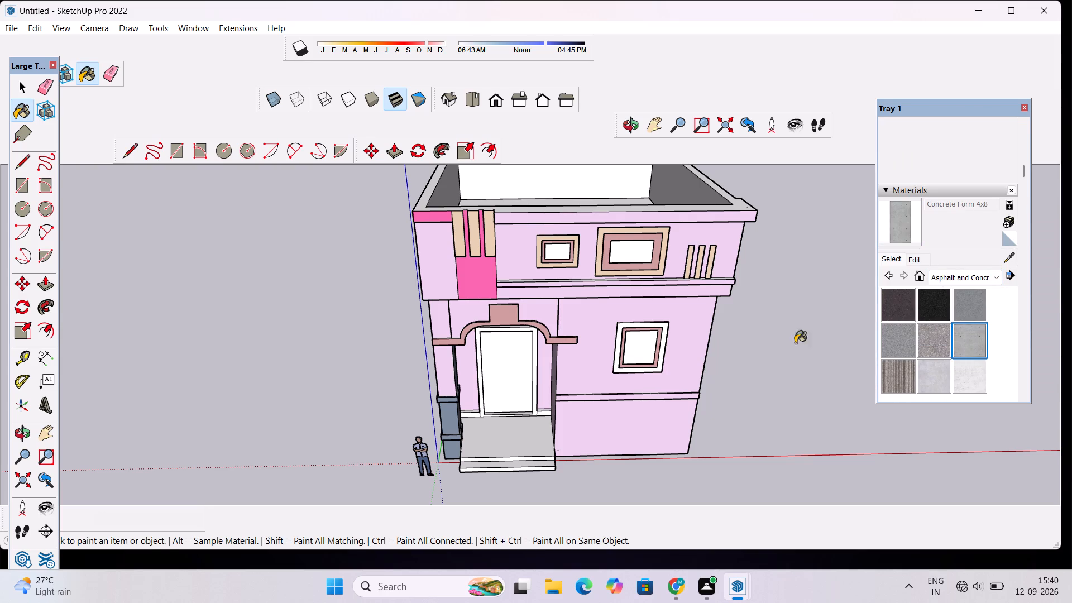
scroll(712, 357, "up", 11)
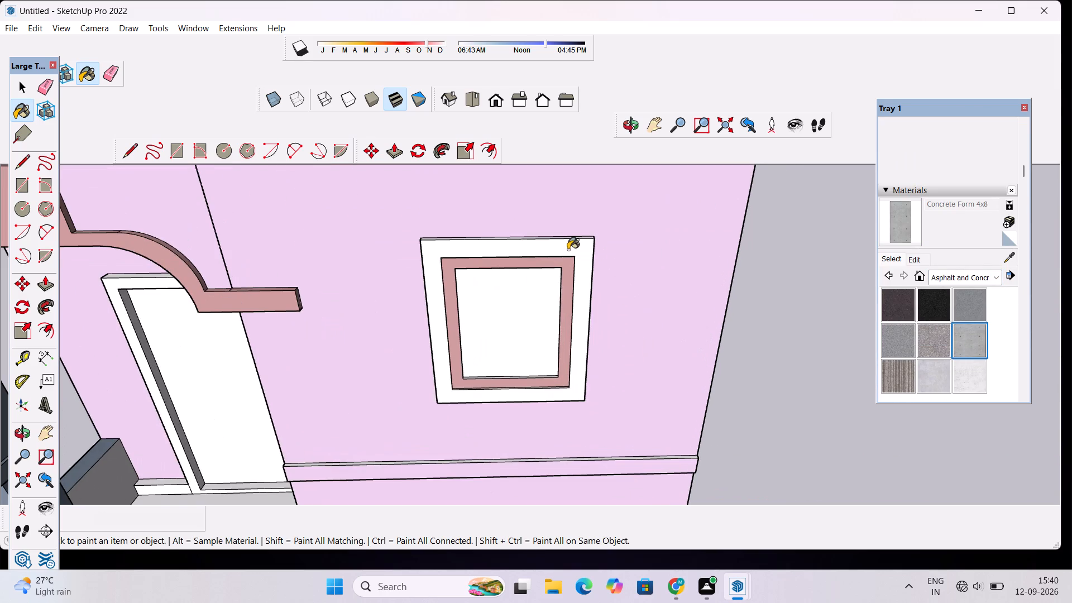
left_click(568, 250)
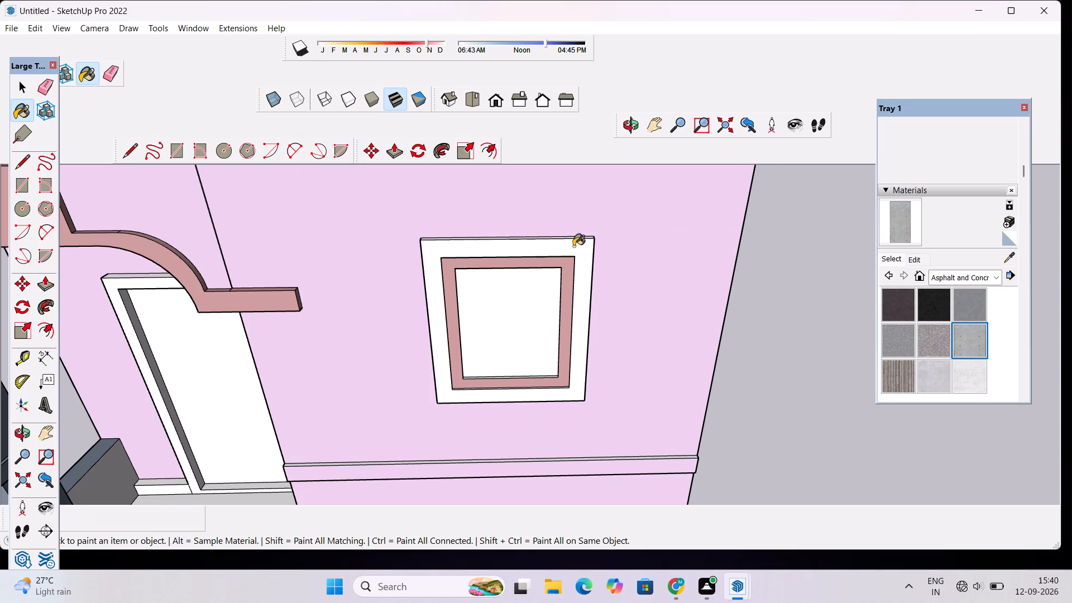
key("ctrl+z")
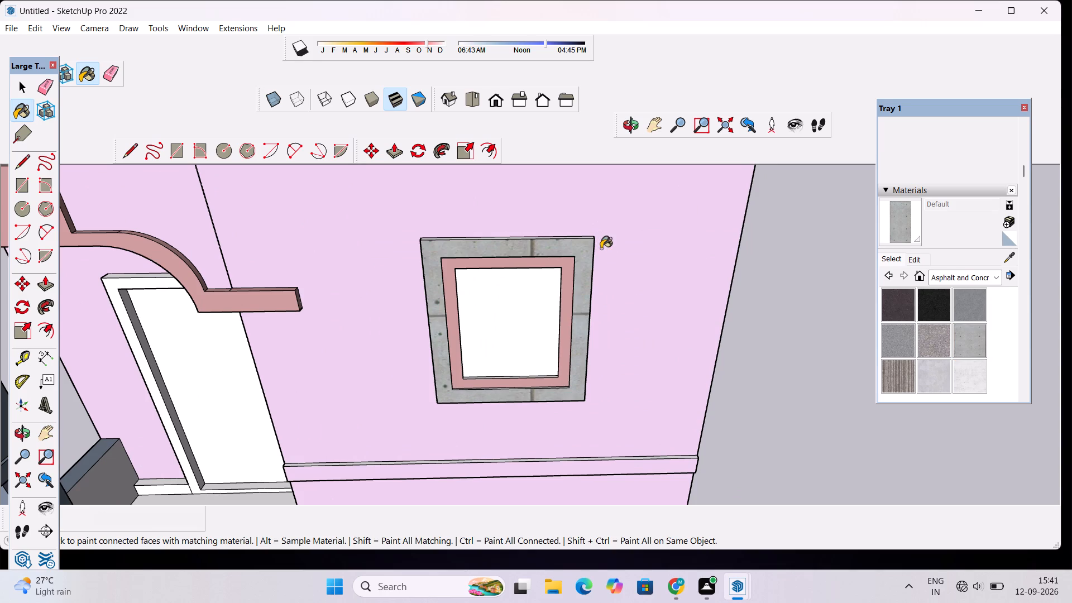
Paint the panes of both upper-storey windows with the Concrete Aggregate material from Asphalt and Concrete.
scroll(599, 246, "down", 13)
scroll(494, 355, "down", 5)
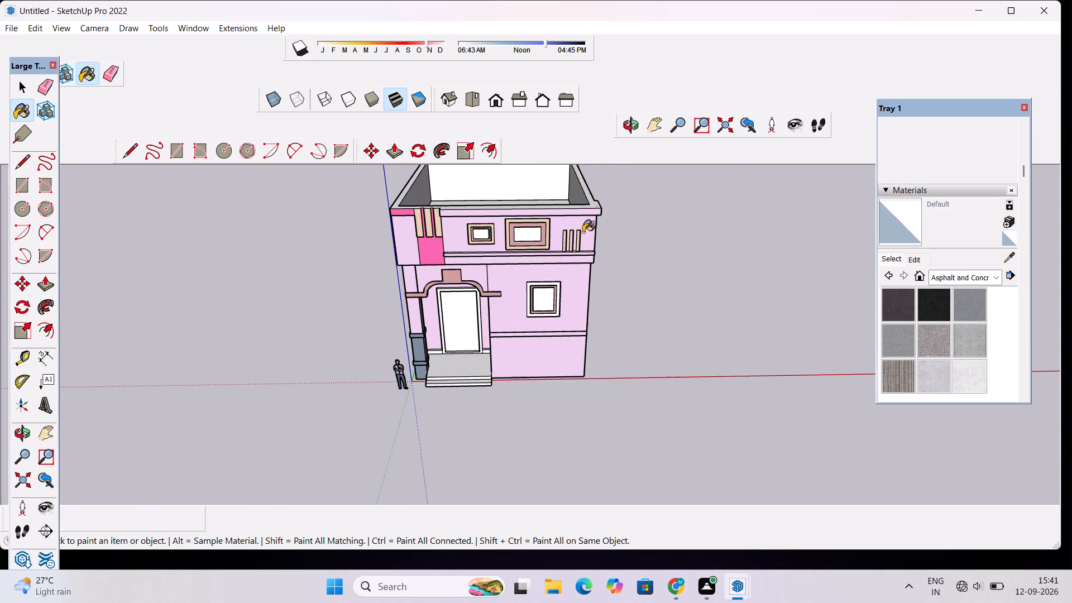
scroll(539, 248, "up", 4)
left_click(524, 248)
scroll(524, 248, "up", 10)
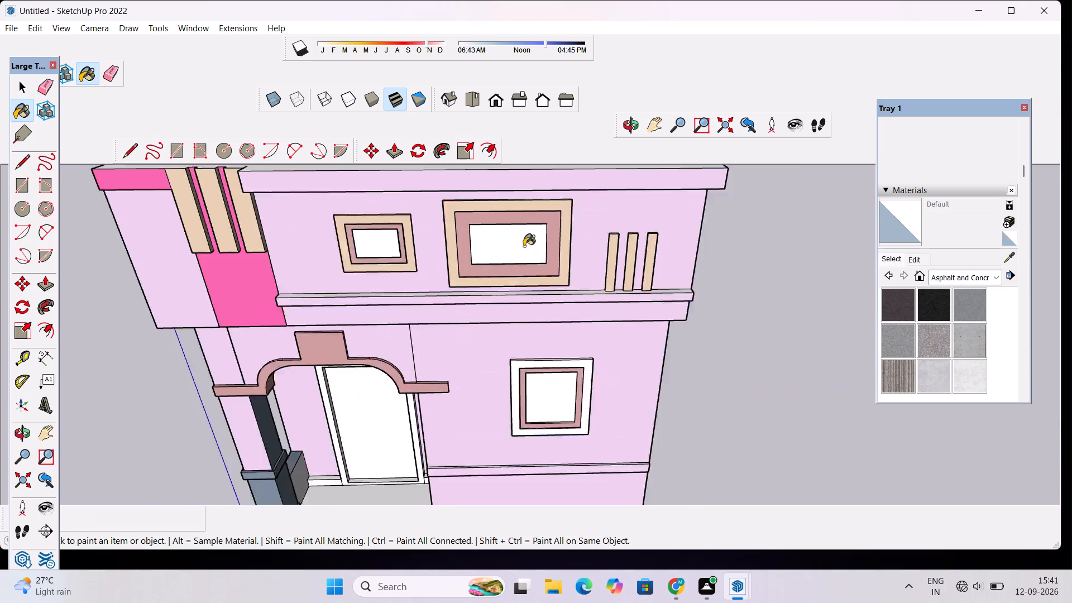
scroll(524, 246, "up", 2)
left_click(524, 246)
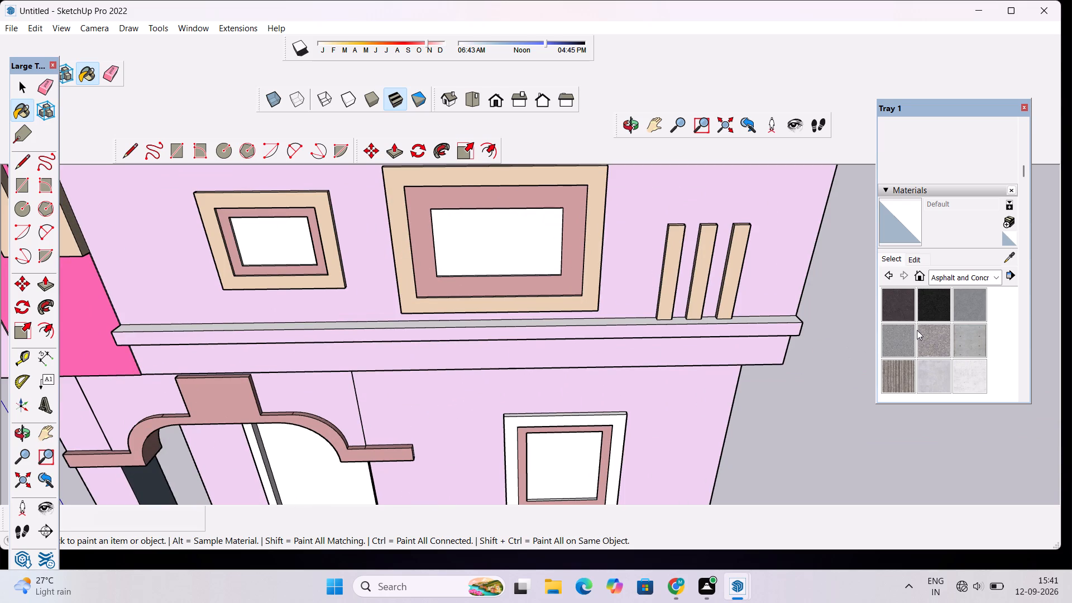
left_click(935, 342)
left_click(516, 248)
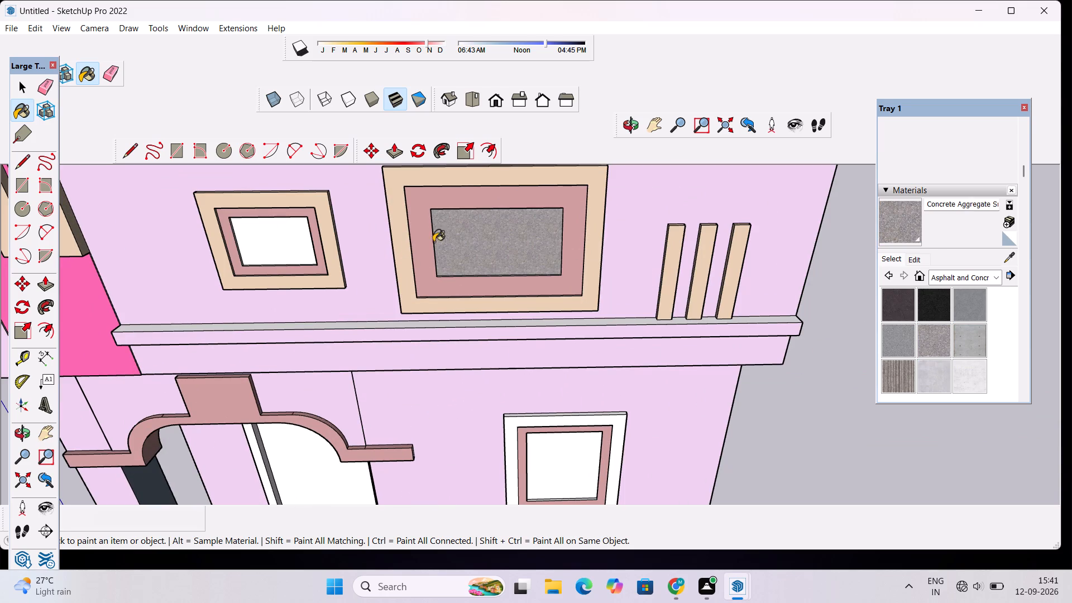
left_click(301, 238)
Paint the top and front faces of the ledge below the upper windows with Concrete Aggregate.
scroll(371, 322, "up", 7)
left_click(379, 328)
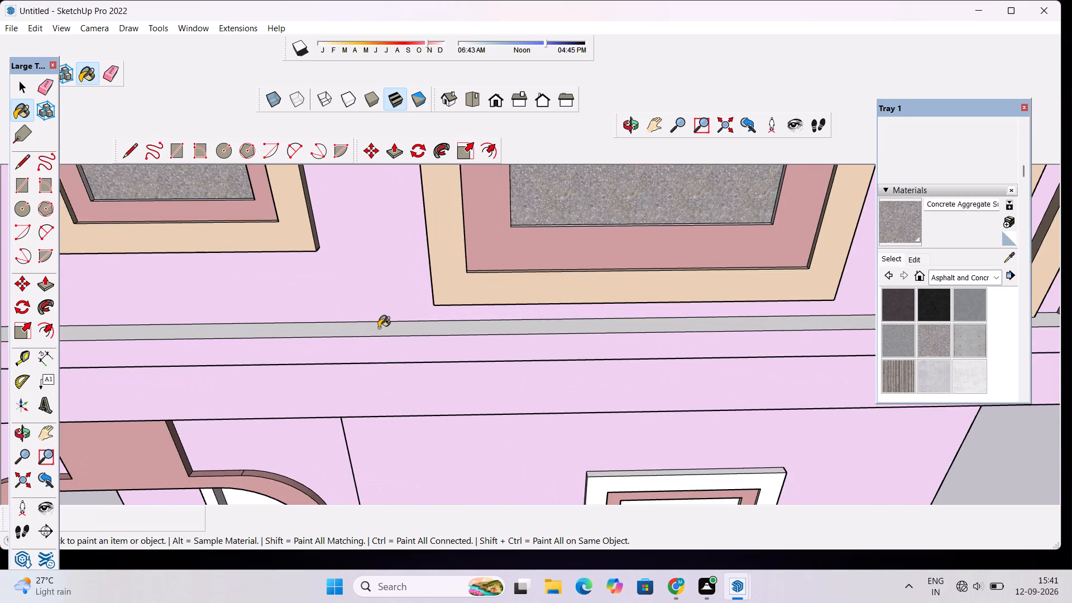
scroll(377, 309, "down", 3)
left_click(386, 336)
scroll(387, 334, "down", 12)
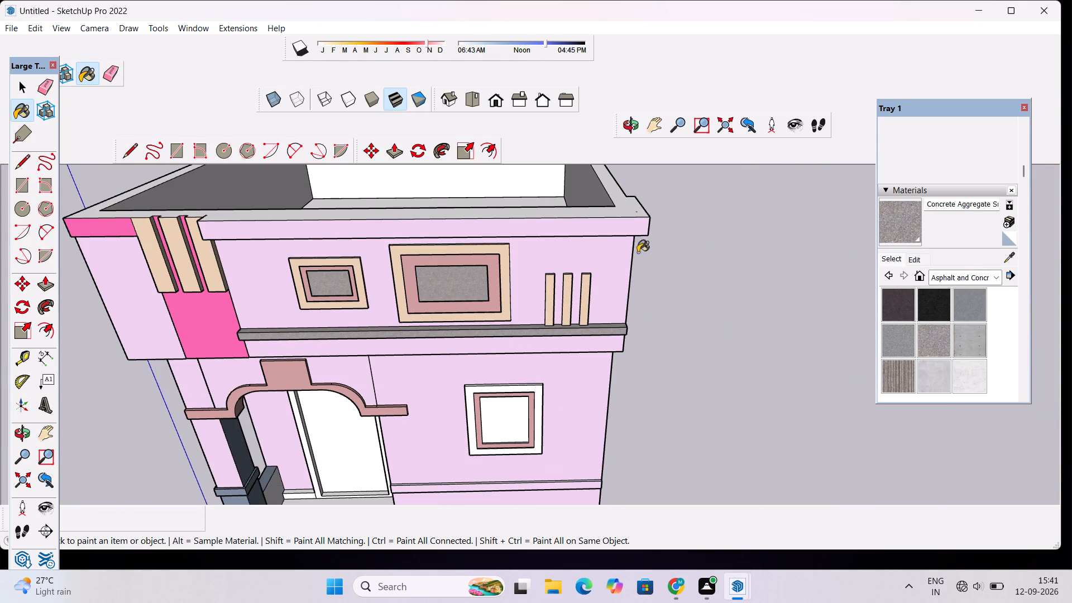
Paint the front, top and underside of the horizontal wall band below the ground-floor window with Concrete Aggregate.
scroll(554, 484, "up", 5)
scroll(545, 404, "up", 5)
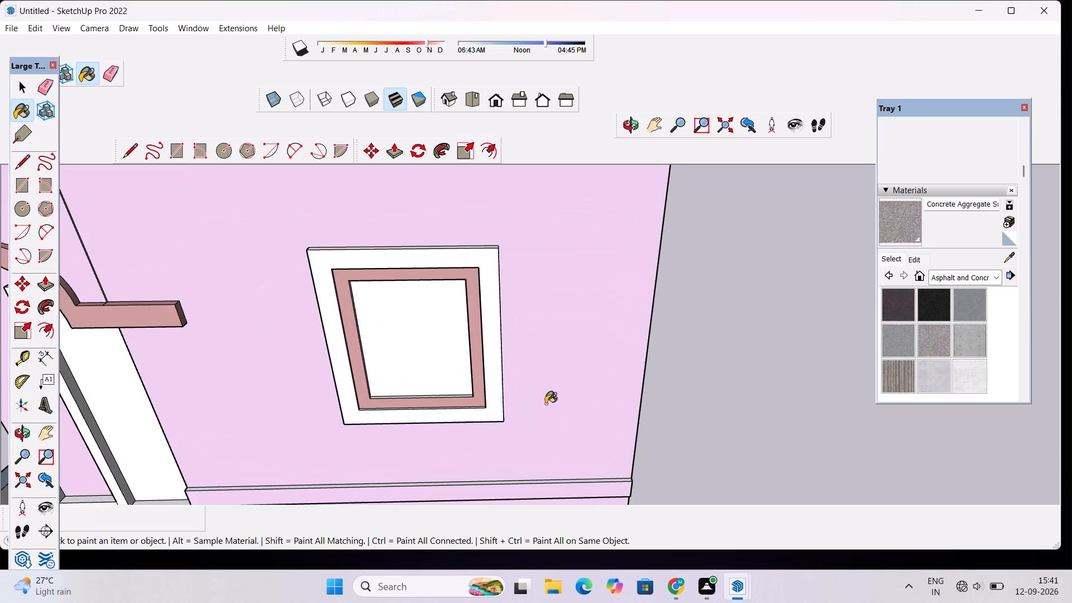
scroll(540, 283, "down", 7)
scroll(551, 458, "up", 12)
left_click(557, 372)
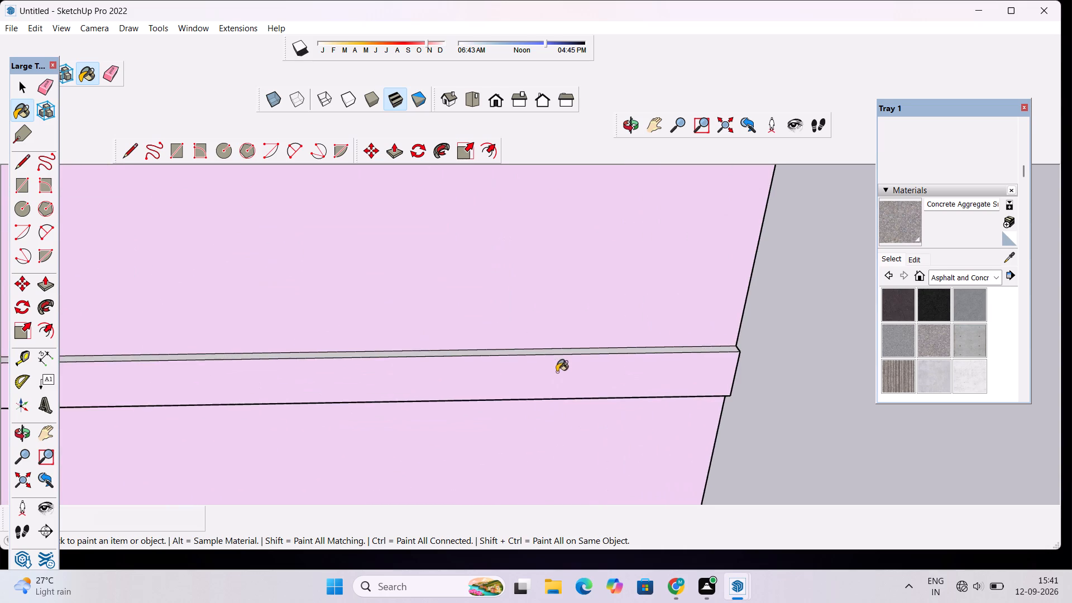
left_click(562, 352)
left_click(629, 133)
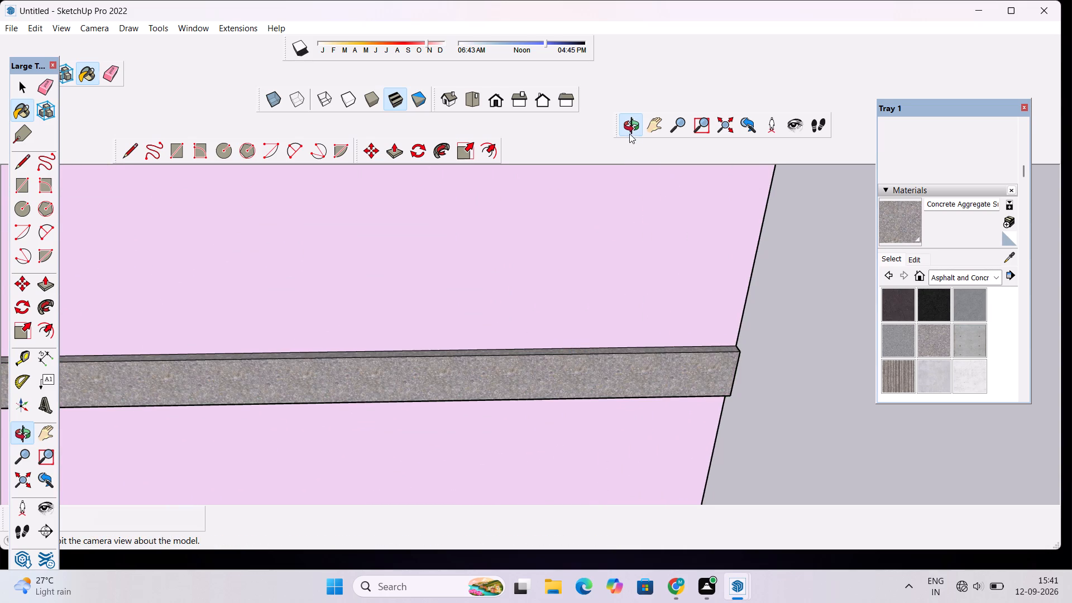
left_click_drag(664, 254, 466, 173)
scroll(489, 252, "down", 4)
left_click_drag(397, 318, 482, 222)
scroll(460, 247, "up", 5)
scroll(414, 200, "up", 10)
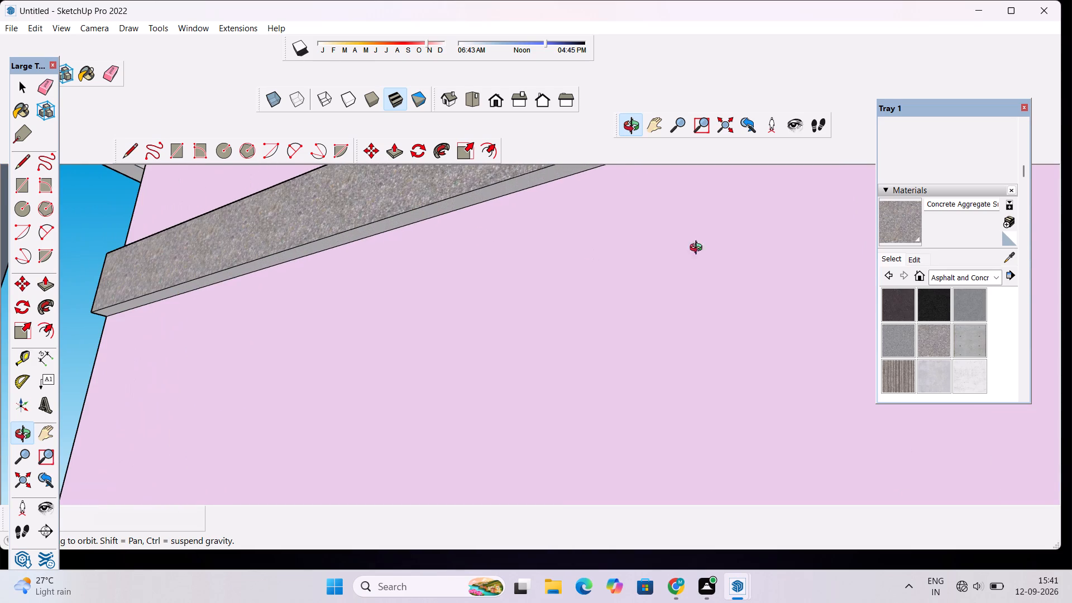
left_click(890, 226)
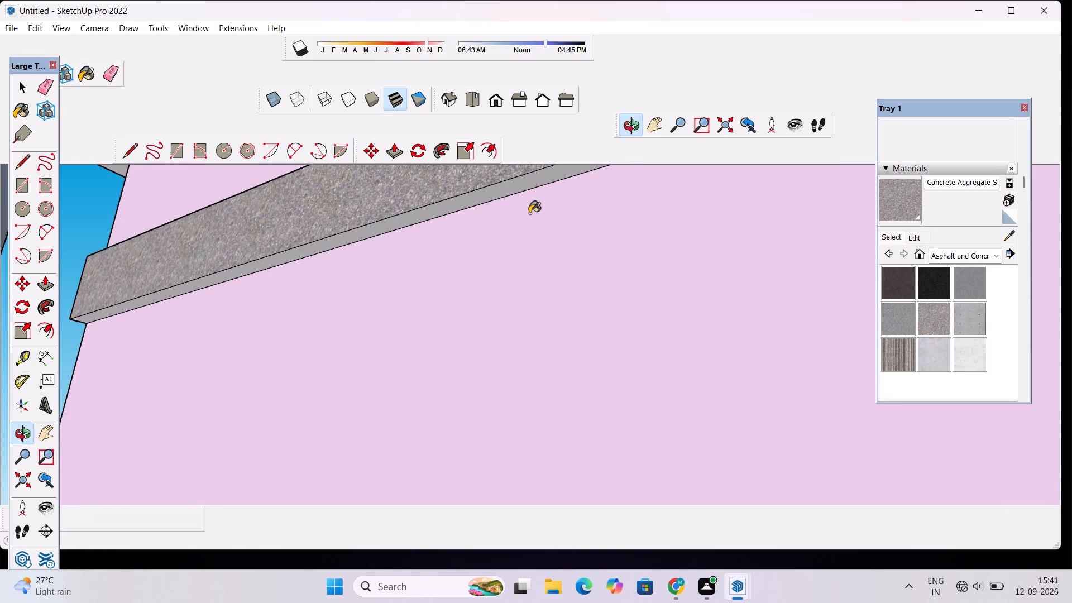
left_click(520, 185)
scroll(543, 217, "down", 6)
Paint the underside of the ledge below the upper windows with Concrete Aggregate.
left_click(626, 126)
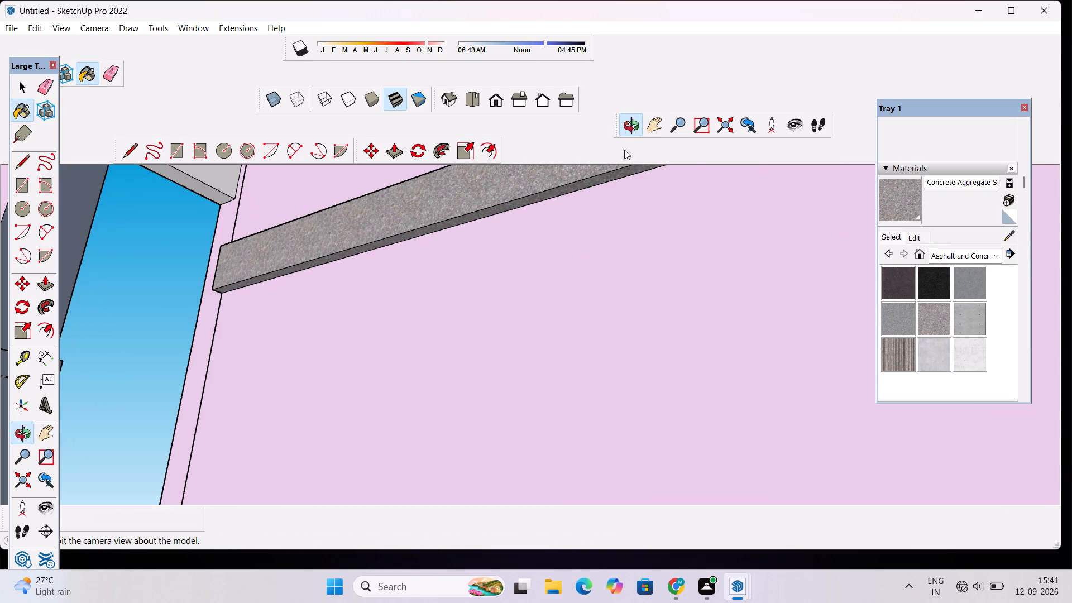
left_click_drag(548, 210, 784, 298)
scroll(817, 298, "down", 6)
scroll(659, 280, "down", 11)
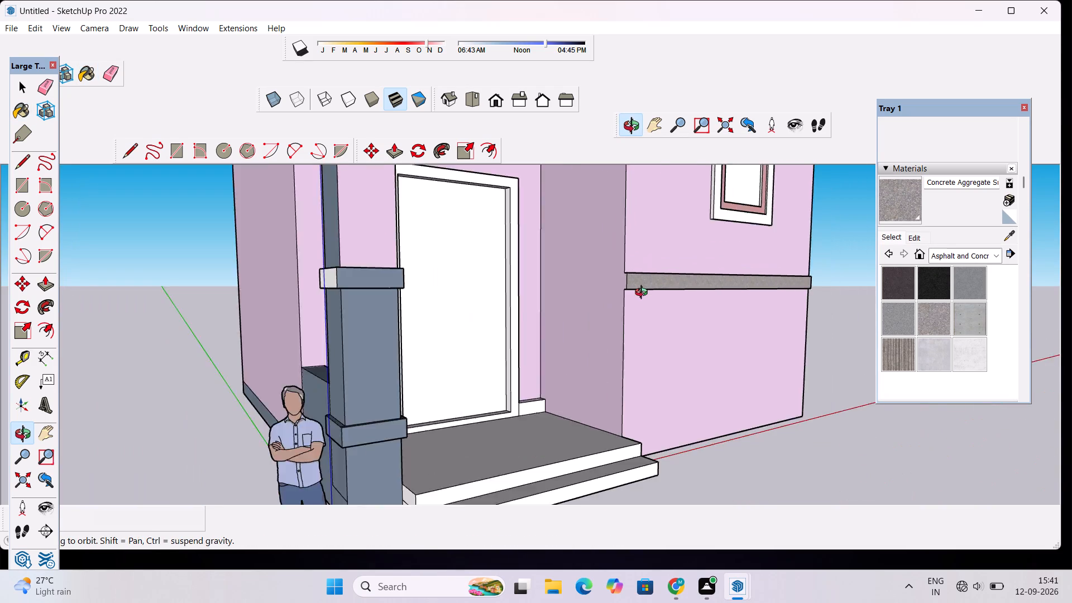
scroll(644, 294, "down", 2)
left_click_drag(667, 265, 548, 466, "shift")
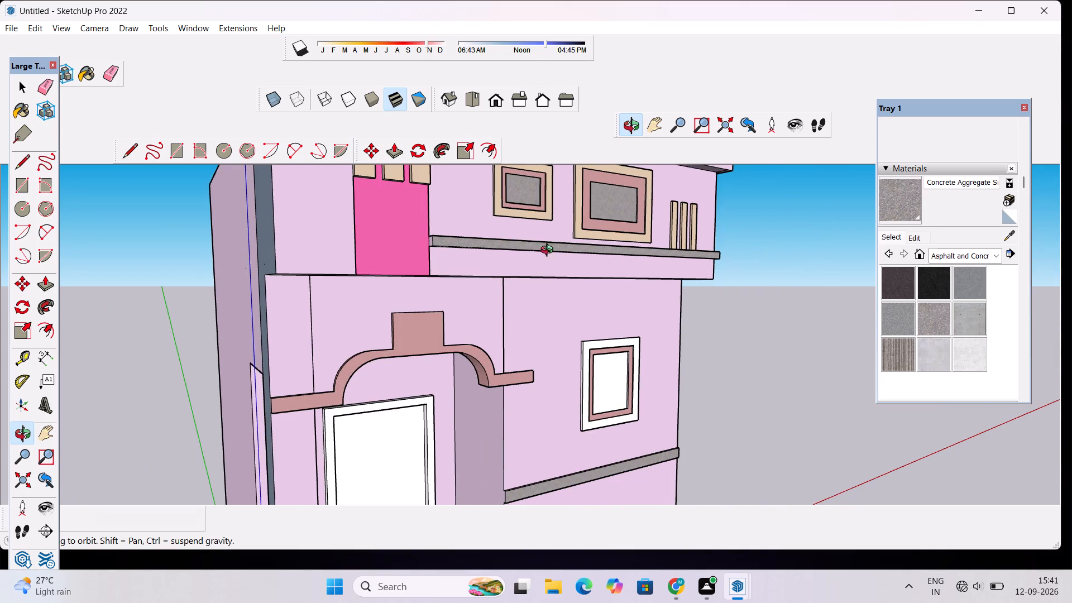
left_click_drag(550, 261, 346, 317)
scroll(377, 299, "down", 6)
left_click_drag(456, 296, 442, 376)
scroll(516, 335, "up", 7)
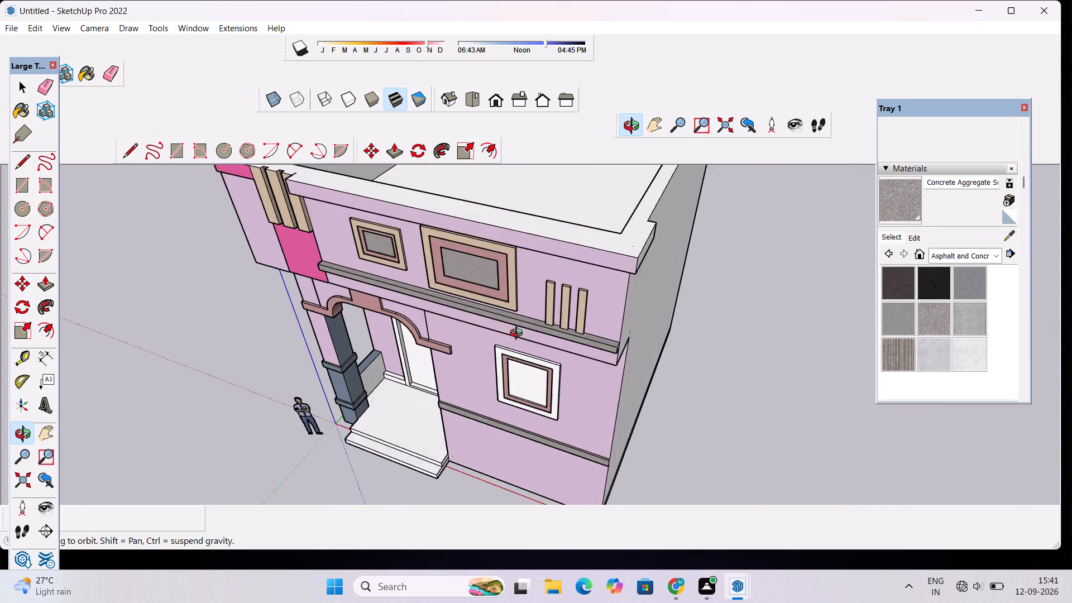
scroll(519, 334, "up", 3)
left_click_drag(519, 336, 470, 389)
scroll(485, 362, "down", 5)
left_click_drag(485, 362, 550, 239)
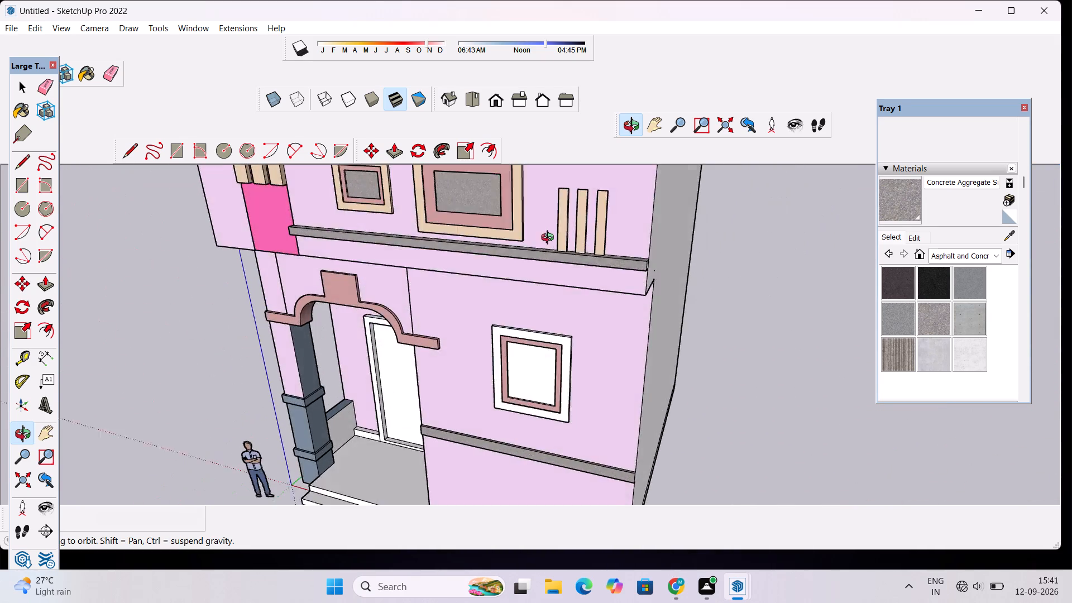
left_click_drag(550, 239, 501, 133)
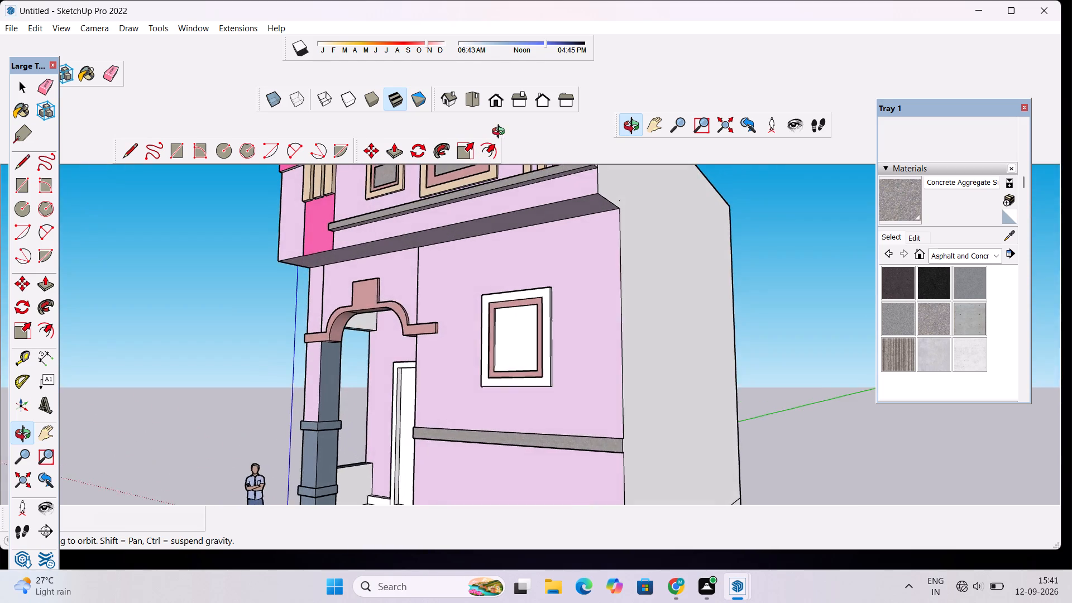
left_click_drag(501, 133, 501, 132)
scroll(522, 188, "up", 16)
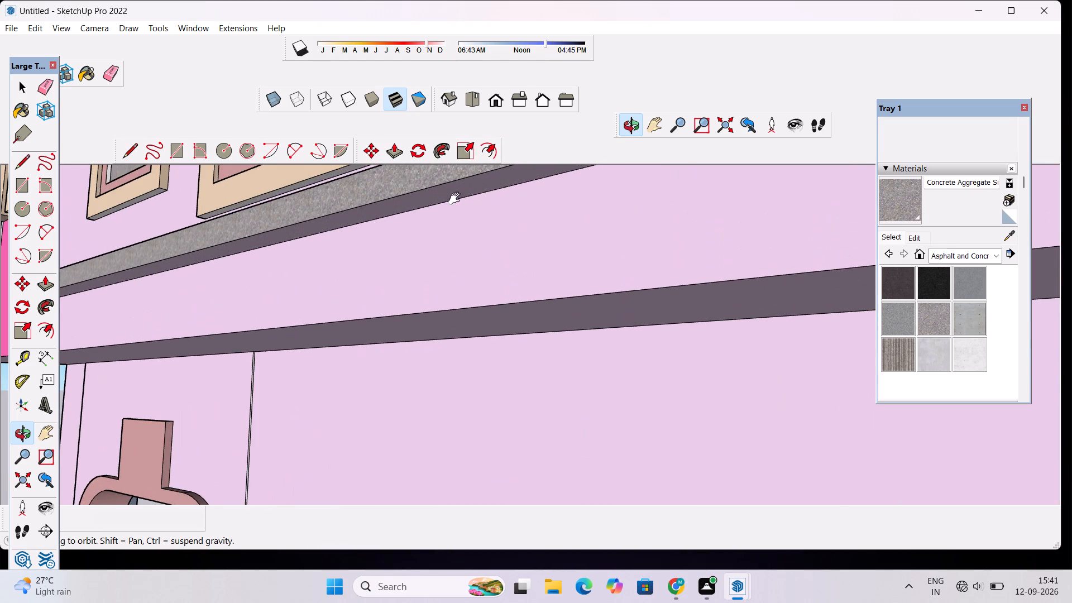
left_click_drag(457, 199, 413, 387, "shift")
scroll(413, 387, "up", 3)
left_click_drag(413, 387, 441, 247)
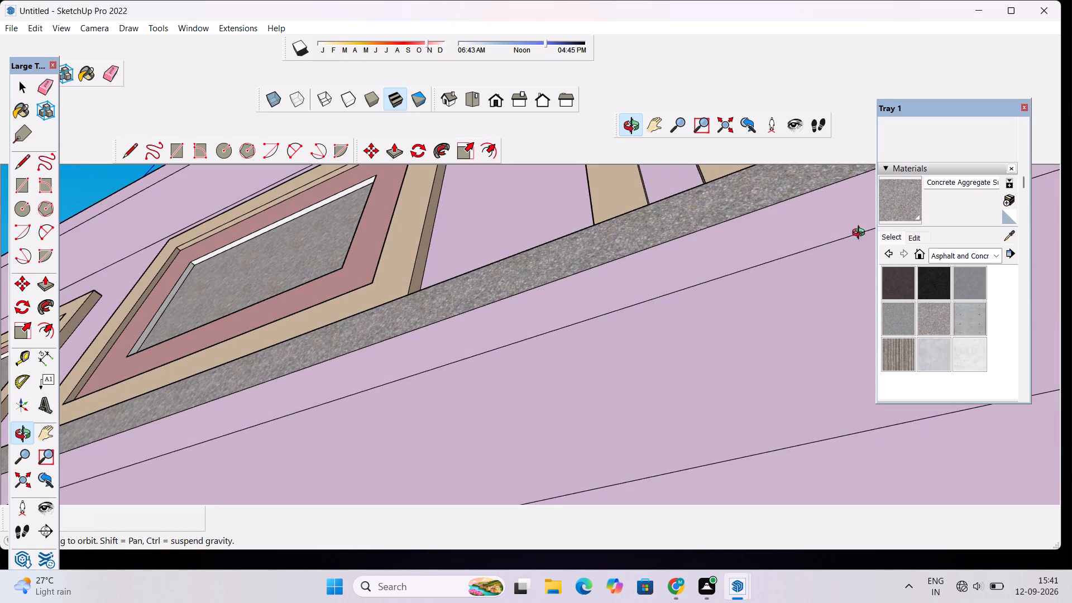
left_click(910, 198)
left_click(769, 232)
scroll(767, 240, "down", 4)
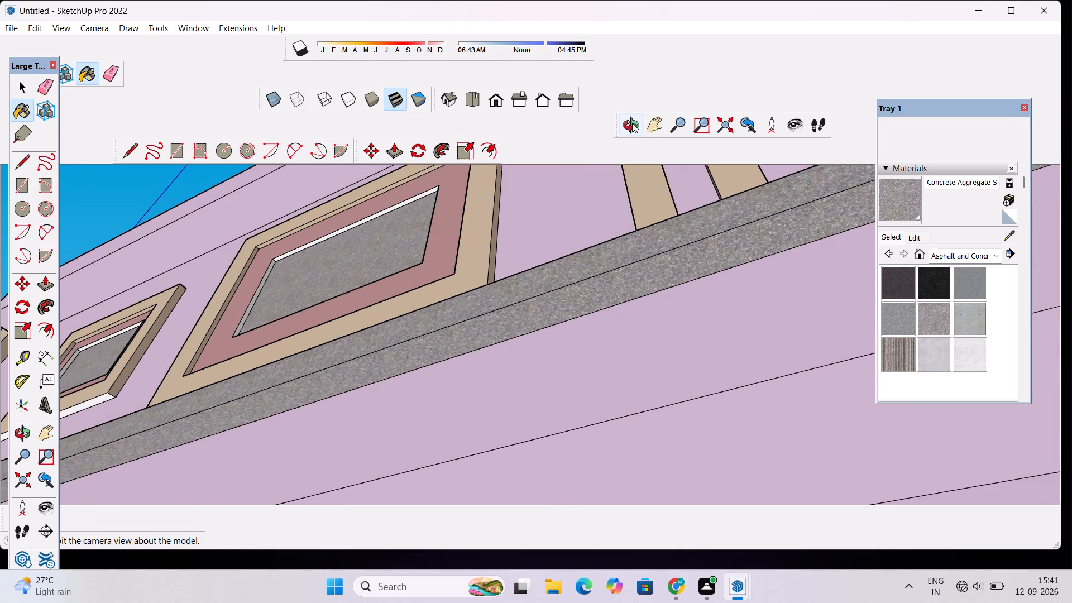
Examine the painted facade and the porch-side outer wall of the house from several angles.
left_click(632, 123)
left_click_drag(604, 209, 599, 348)
scroll(597, 305, "down", 15)
left_click_drag(420, 324, 462, 363)
scroll(468, 333, "down", 5)
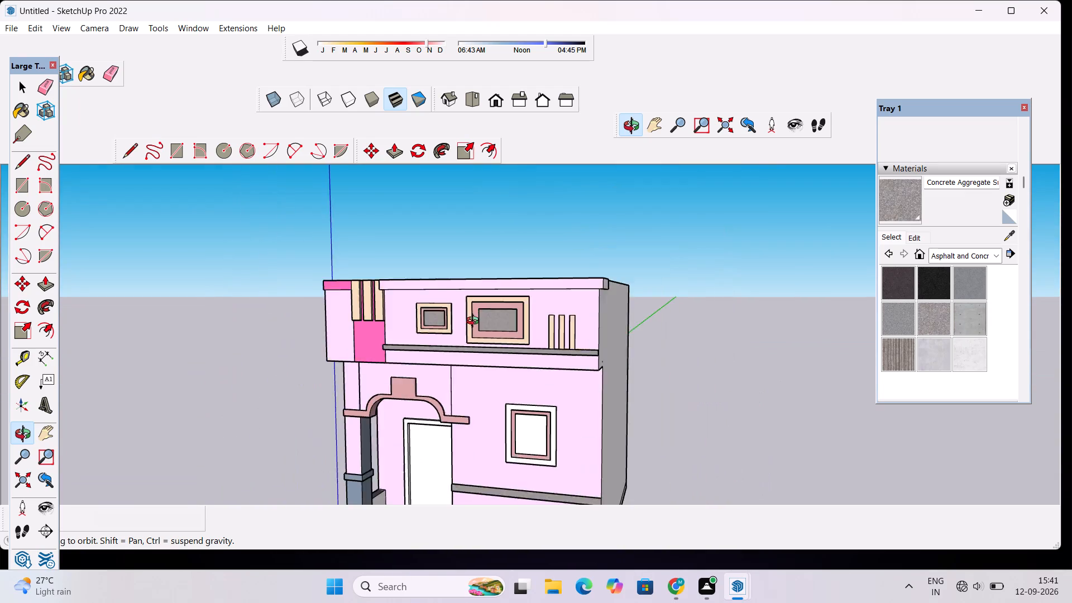
scroll(475, 322, "down", 6)
left_click_drag(473, 355, 533, 435)
scroll(509, 408, "up", 5)
left_click_drag(506, 408, 631, 302)
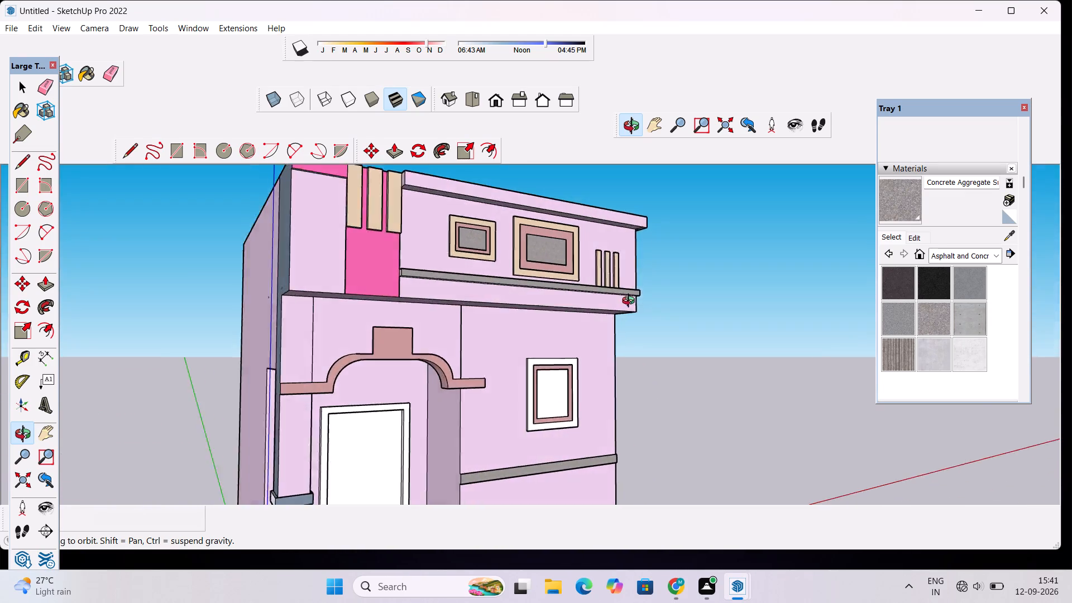
left_click_drag(631, 302, 700, 299)
scroll(700, 300, "down", 5)
left_click_drag(578, 320, 591, 345)
left_click_drag(548, 337, 592, 323)
scroll(527, 324, "down", 5)
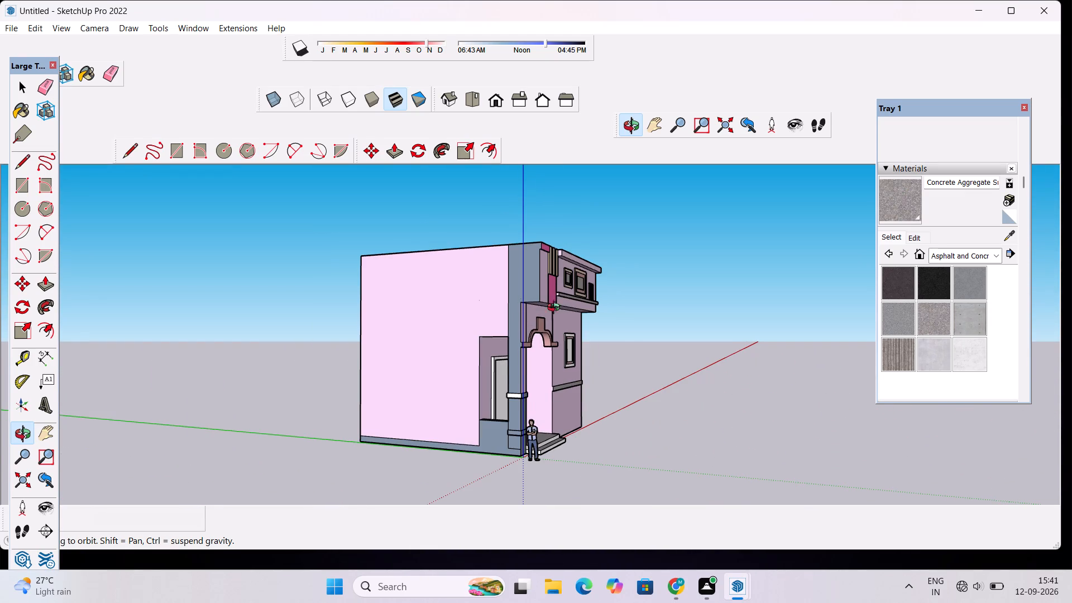
left_click_drag(567, 350, 453, 375)
scroll(516, 393, "up", 4)
left_click_drag(573, 386, 393, 369)
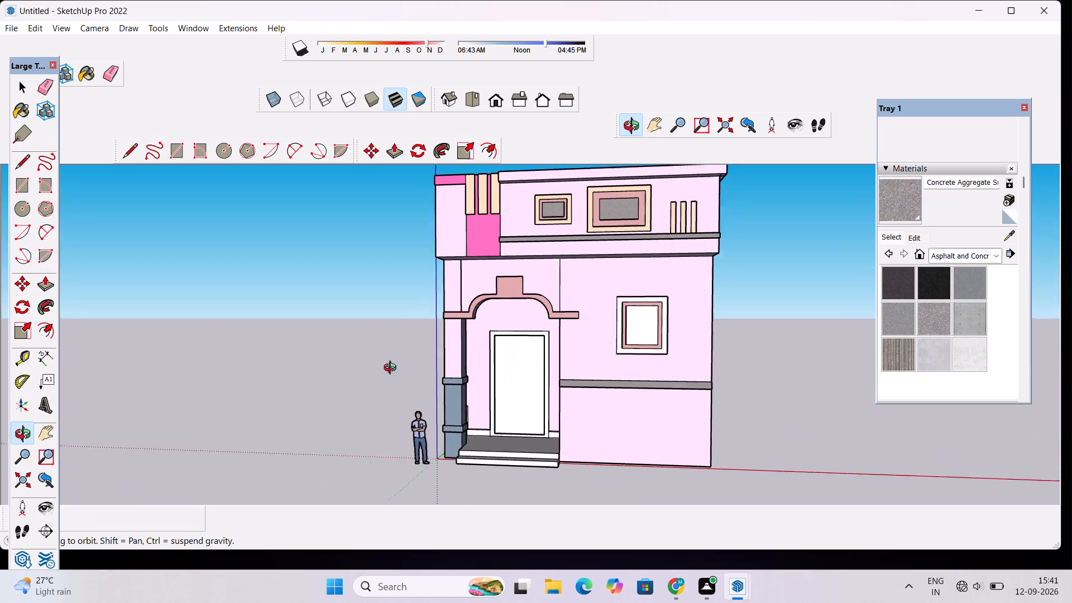
left_click_drag(393, 369, 340, 401)
scroll(460, 327, "up", 1)
left_click_drag(441, 313, 514, 294)
Paint the front of the porch column, below and above the arch trim, with the Diamond Stripes pattern.
left_click(993, 255)
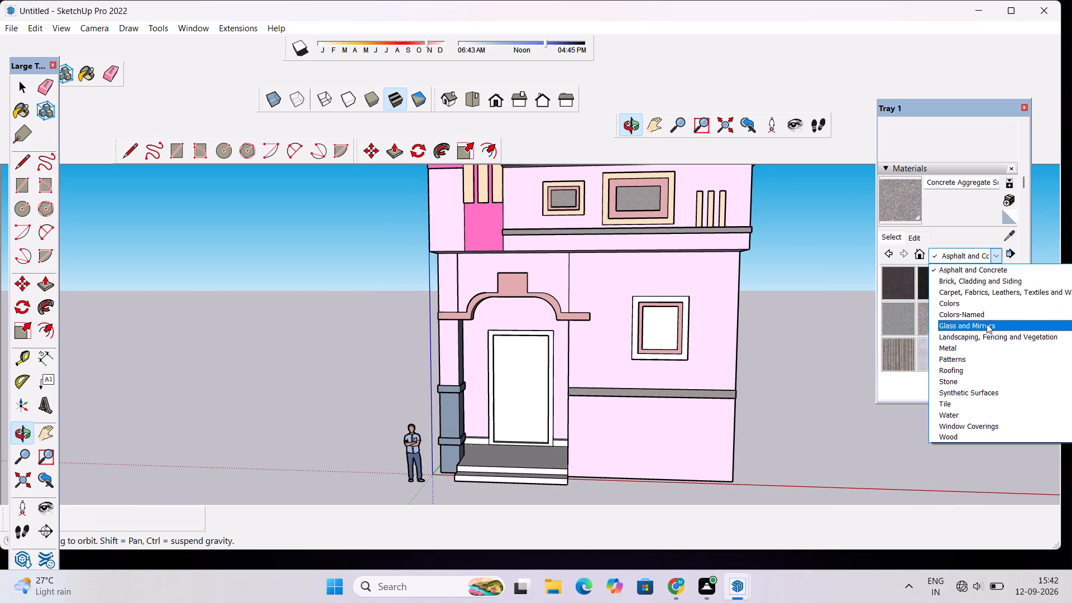
left_click(955, 358)
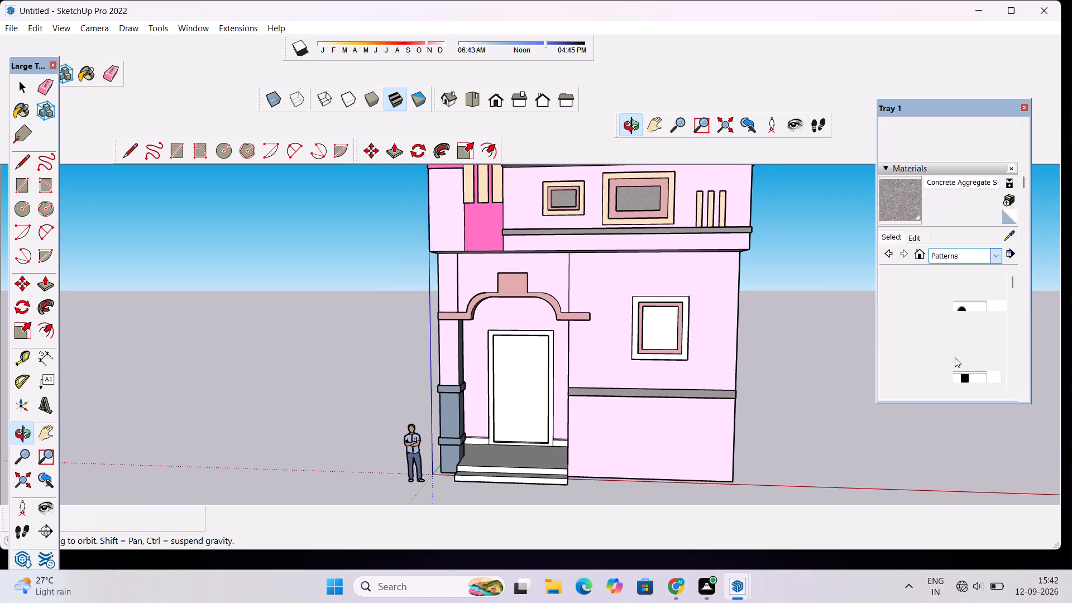
scroll(951, 334, "down", 4)
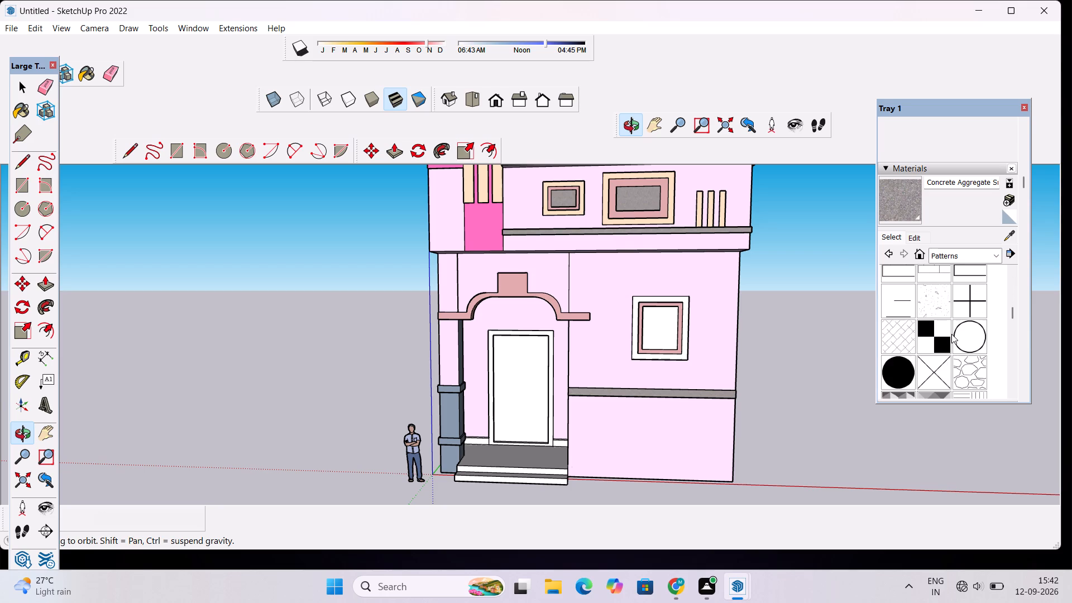
scroll(951, 334, "down", 1)
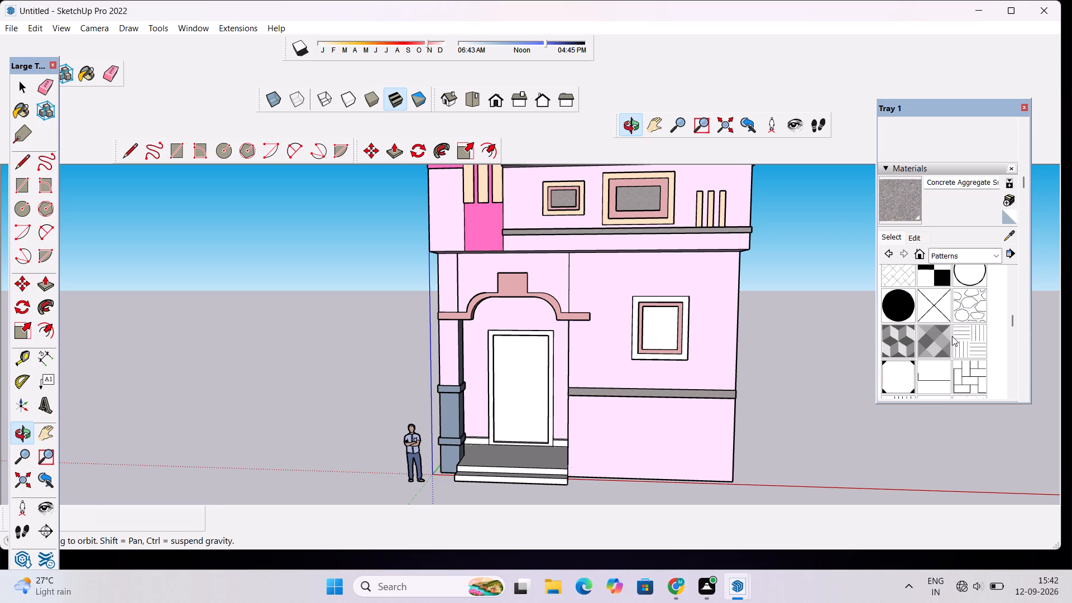
left_click(940, 339)
scroll(954, 347, "down", 2)
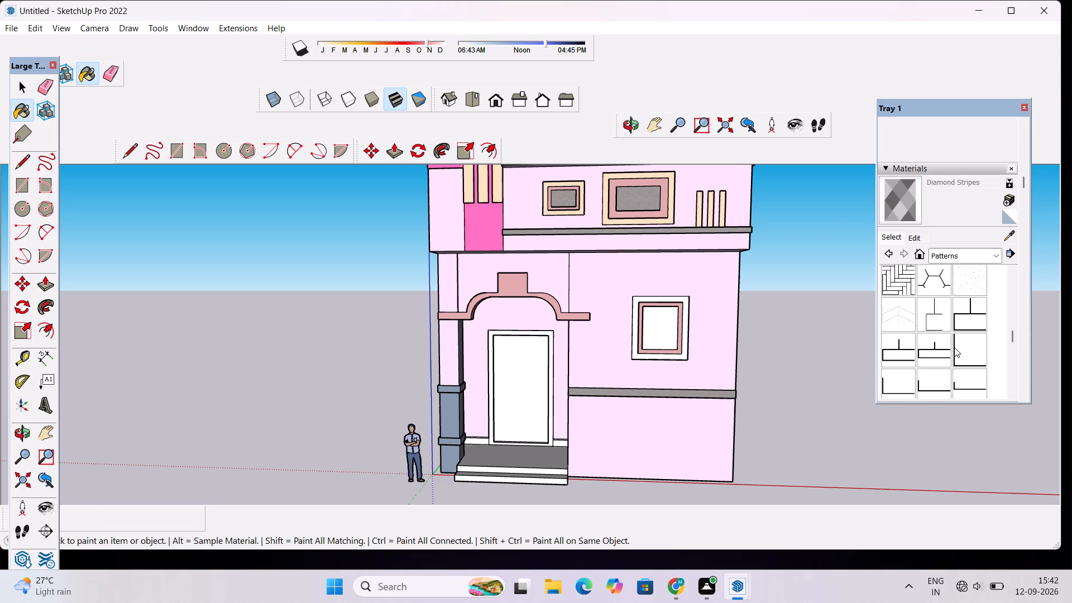
scroll(954, 347, "down", 3)
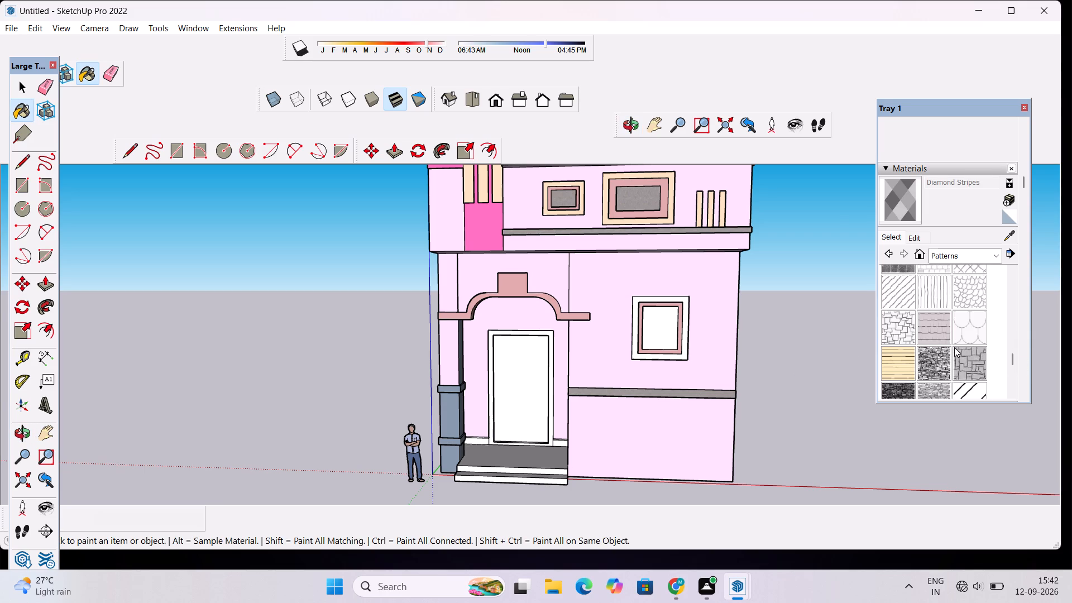
scroll(954, 347, "down", 2)
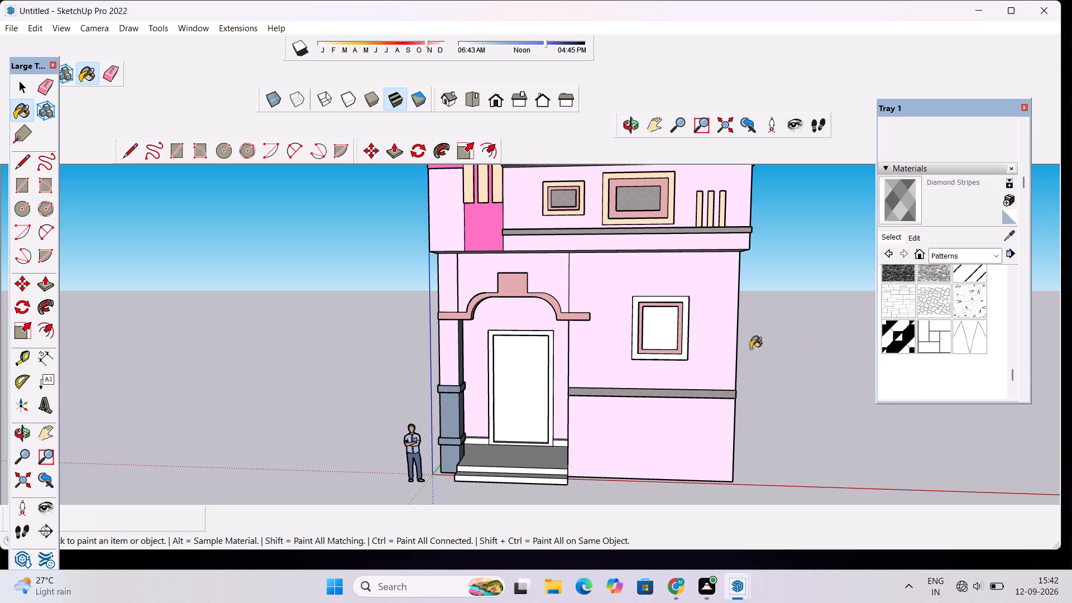
left_click(442, 408)
left_click(448, 372)
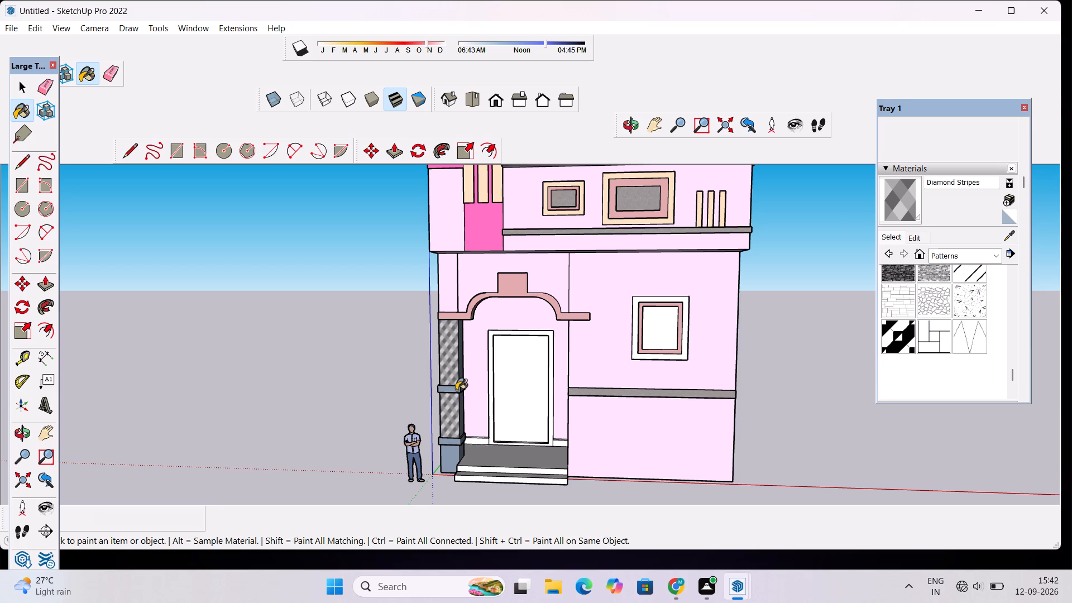
scroll(437, 325, "up", 6)
left_click(465, 282)
Paint the outer side of the porch column, below and above its middle collar, with Diamond Stripes.
scroll(467, 282, "down", 6)
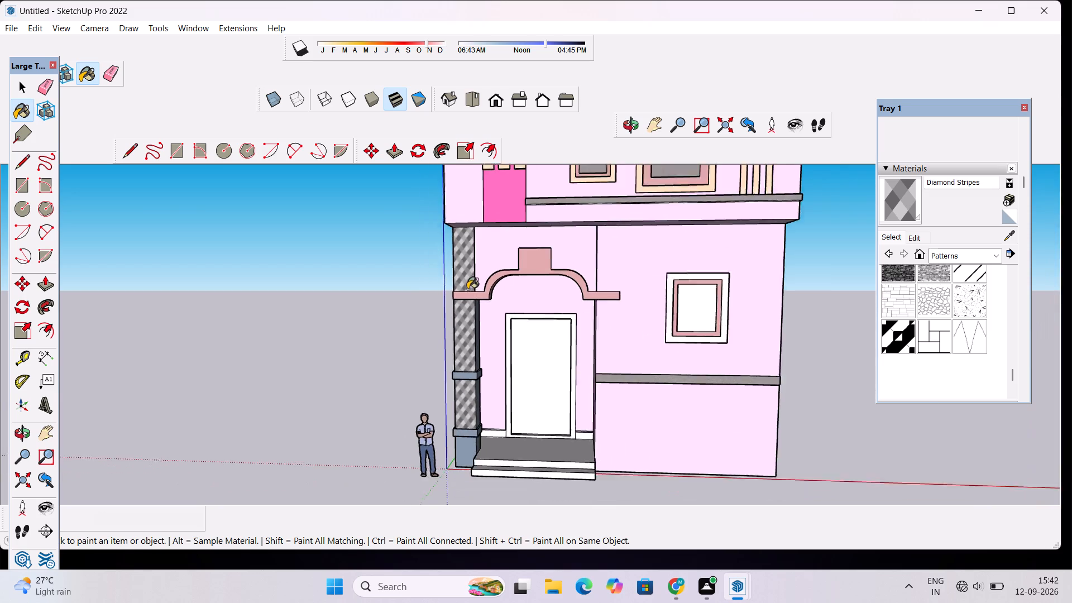
scroll(467, 289, "down", 2)
scroll(482, 385, "up", 4)
left_click(630, 126)
left_click_drag(502, 234, 515, 244)
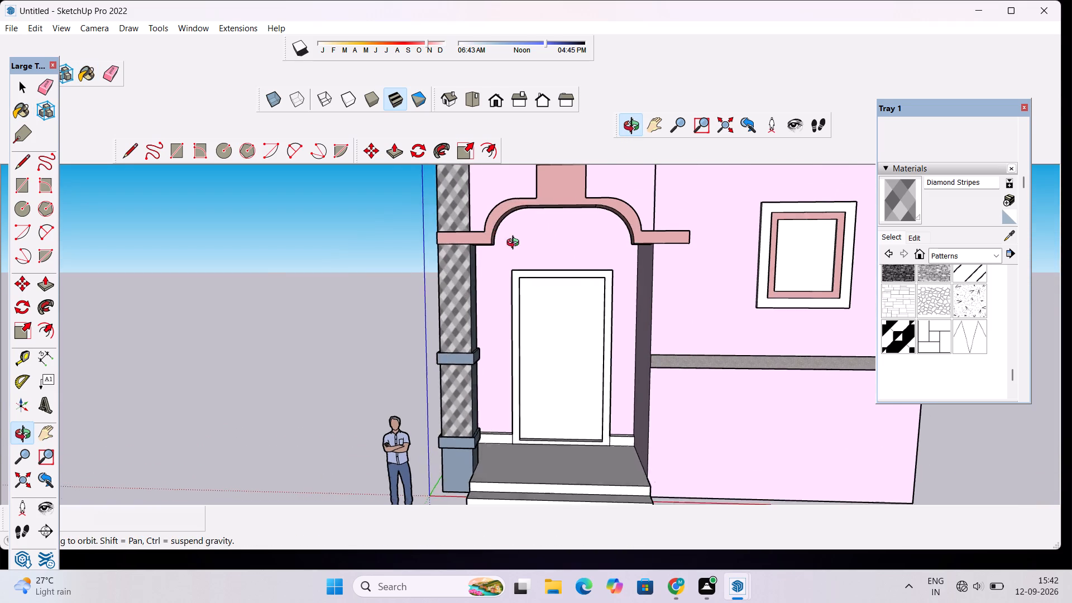
left_click_drag(515, 244, 729, 257)
scroll(813, 263, "down", 4)
scroll(625, 301, "down", 5)
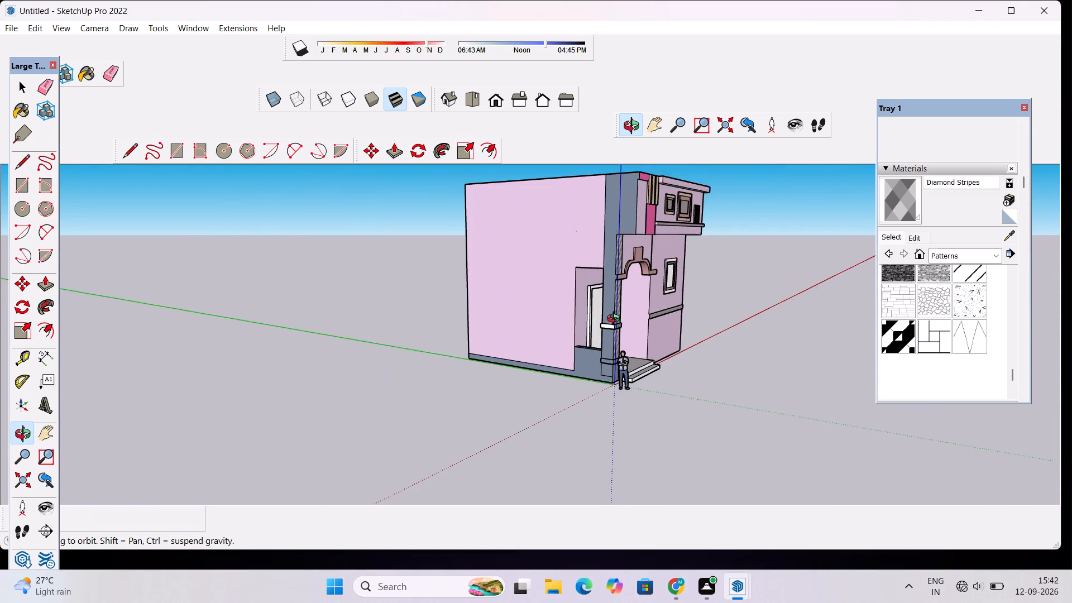
scroll(616, 320, "down", 1)
scroll(612, 336, "up", 4)
scroll(687, 318, "up", 3)
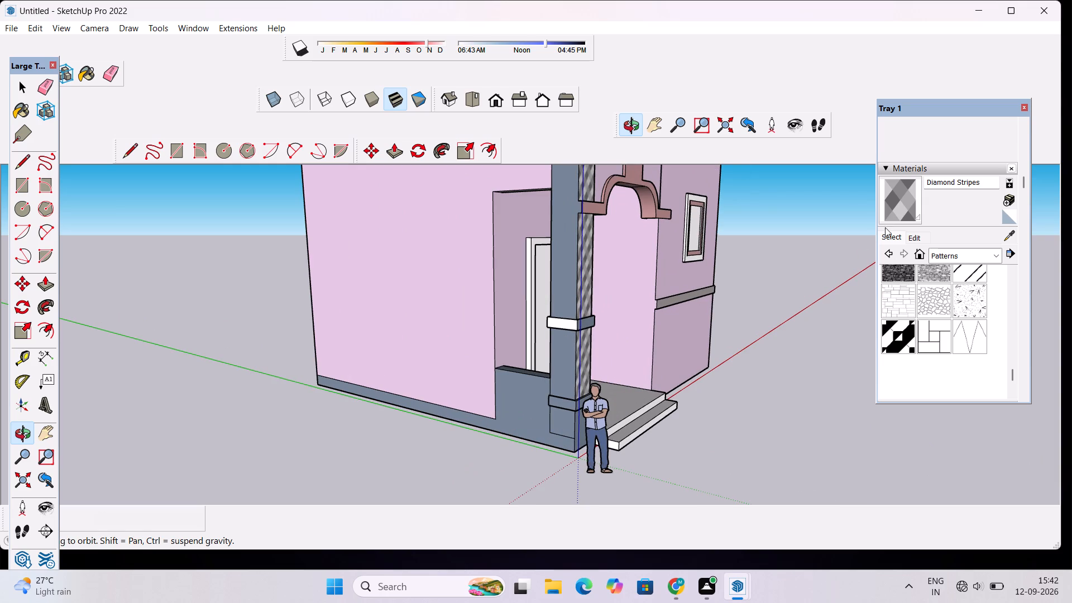
left_click(899, 193)
left_click(561, 376)
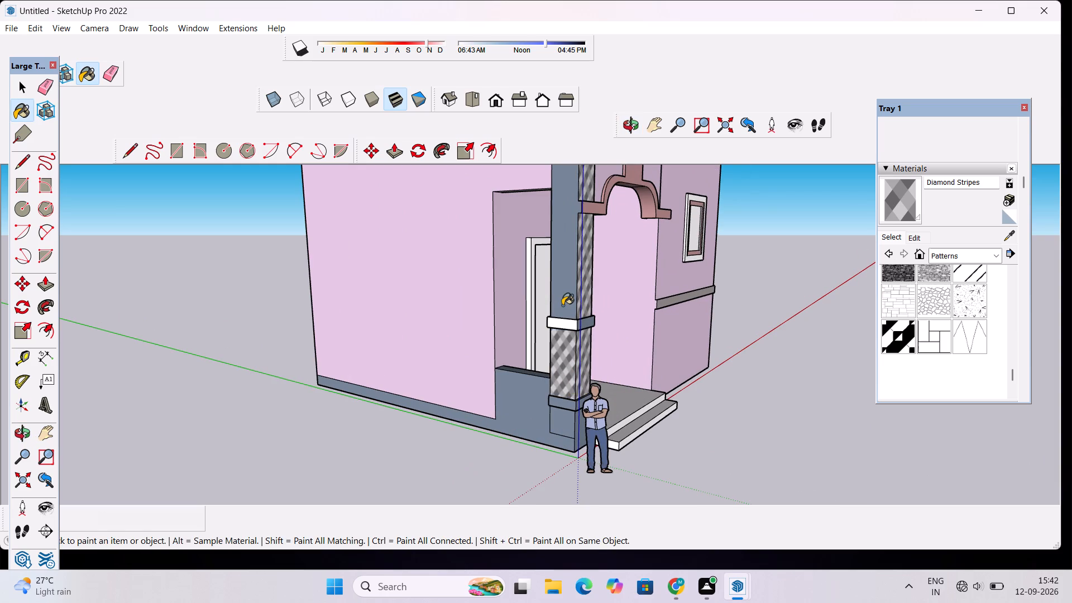
left_click(562, 305)
Paint the rear faces of the porch column, above and below the middle collar, with Diamond Stripes.
scroll(562, 305, "down", 13)
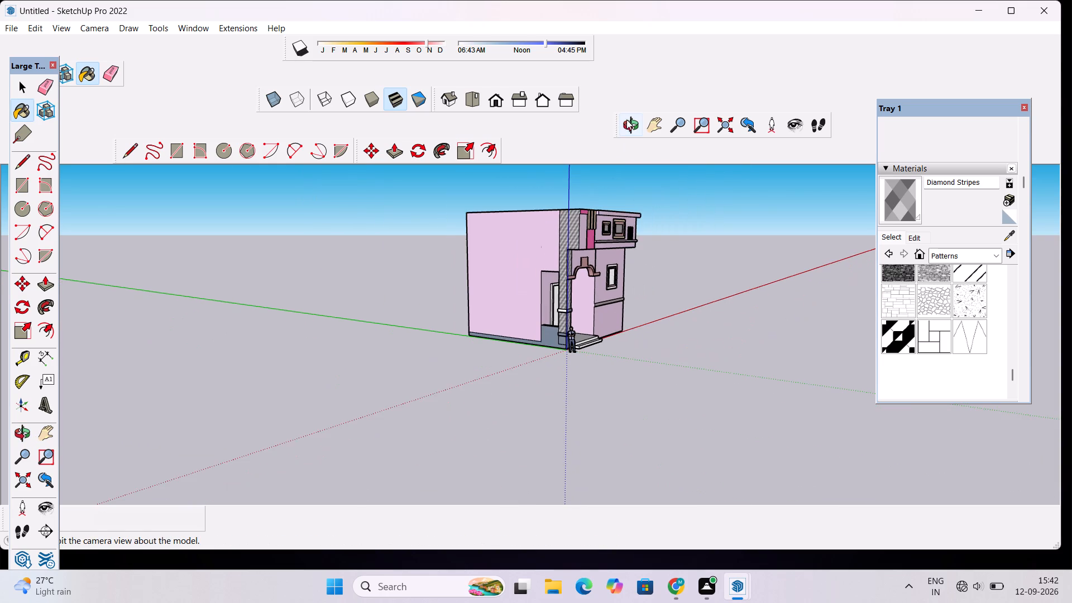
left_click(627, 119)
left_click_drag(666, 242, 496, 279)
scroll(552, 294, "up", 5)
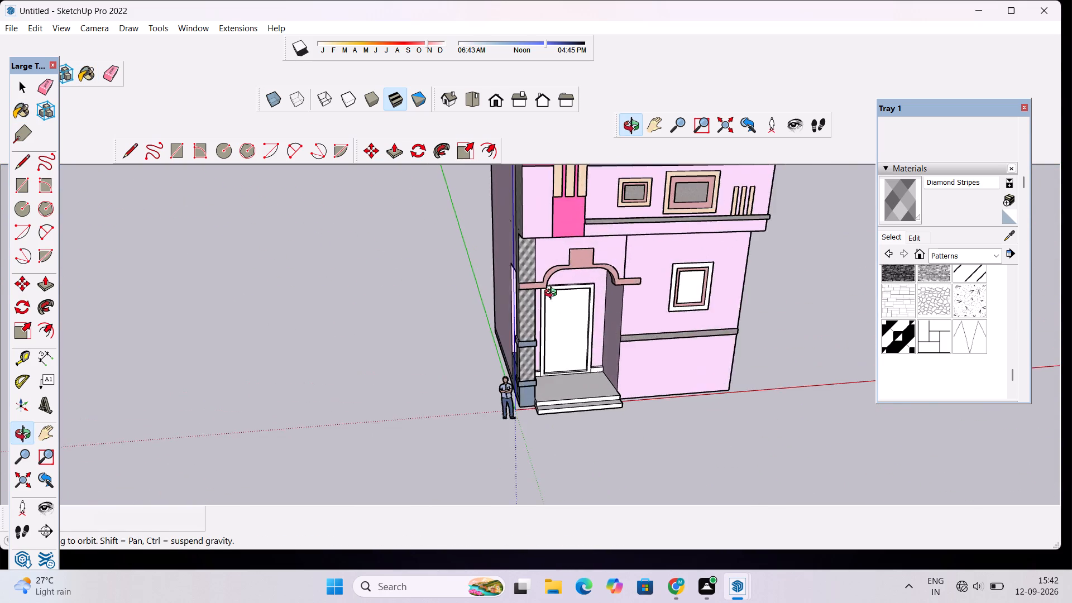
scroll(553, 294, "up", 4)
left_click_drag(566, 293, 854, 291)
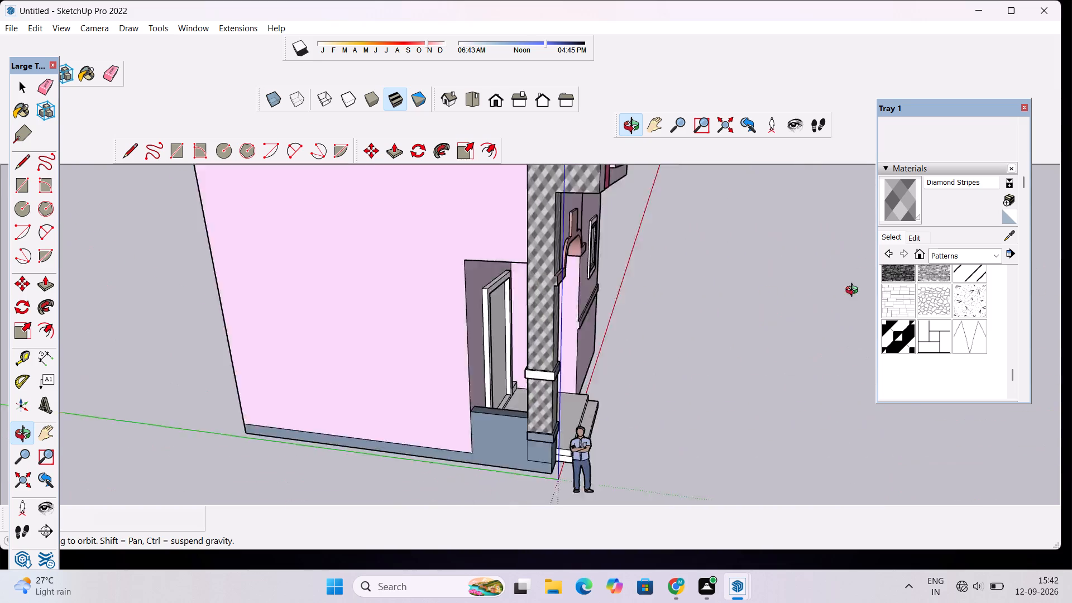
left_click_drag(854, 291, 964, 281)
left_click_drag(541, 327, 560, 285)
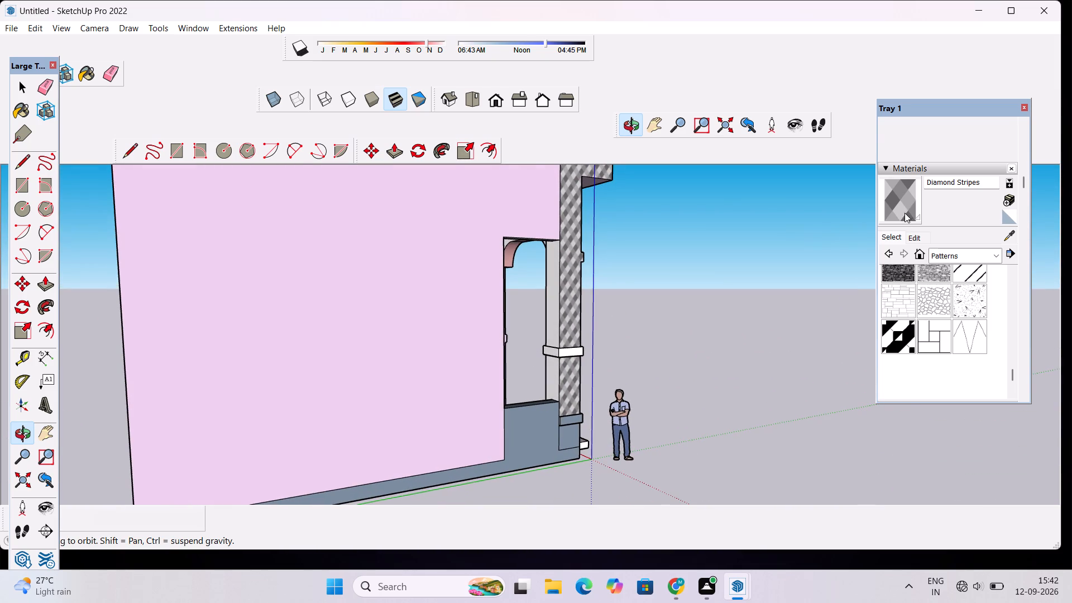
left_click(907, 210)
left_click(554, 314)
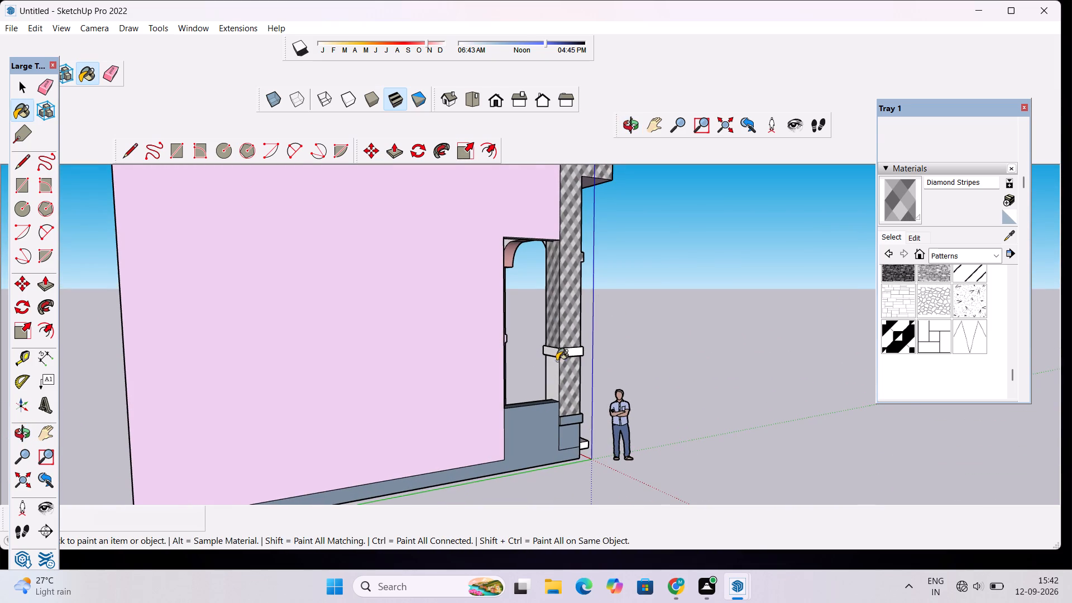
left_click(556, 371)
Draw an edge about 2' 1/2" long across the column's outer side, level with the underside of the upper-storey overhang.
left_click(623, 132)
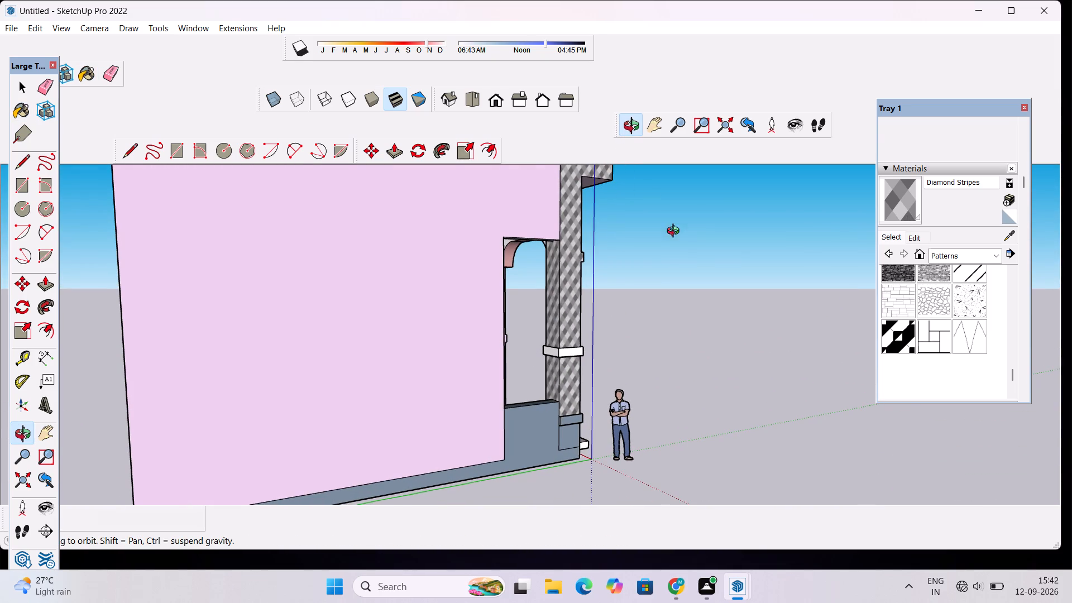
left_click_drag(683, 259, 475, 363)
scroll(468, 241, "up", 2)
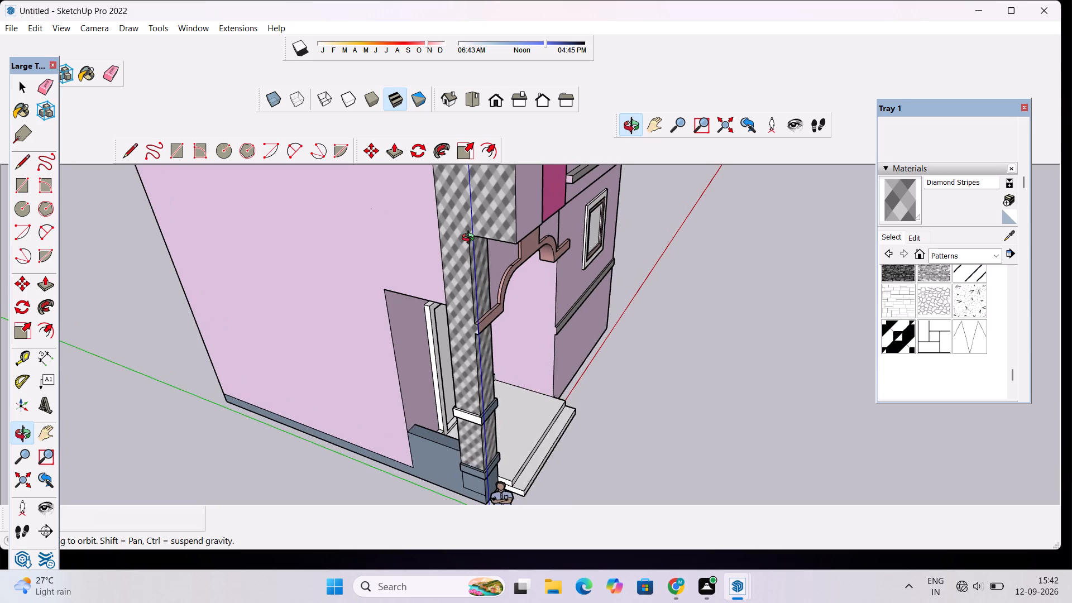
scroll(471, 247, "down", 4)
left_click_drag(489, 246, 503, 275, "shift")
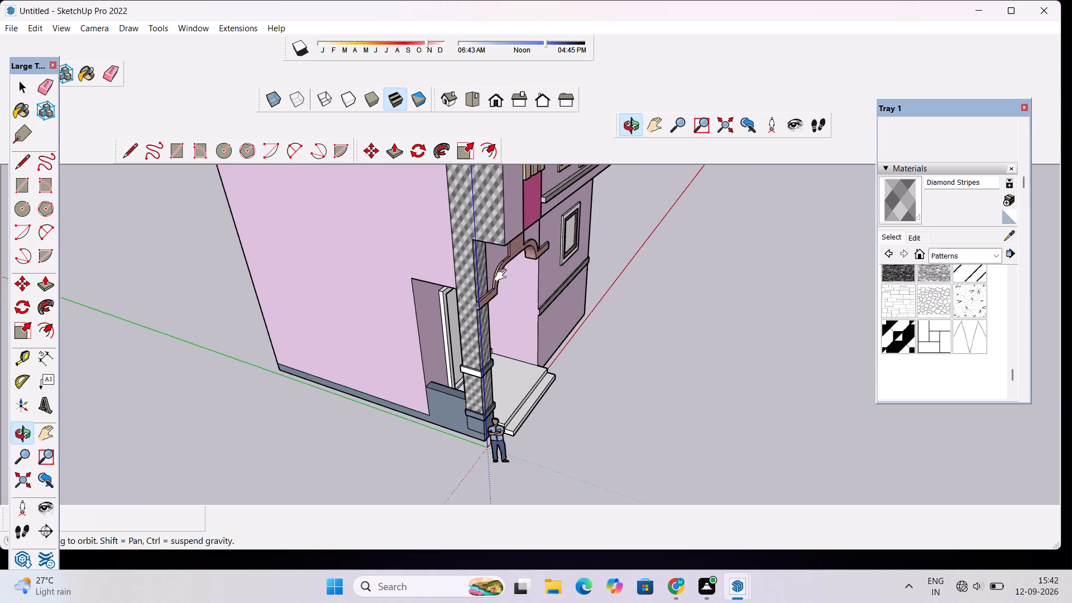
left_click_drag(503, 275, 518, 321, "shift")
scroll(487, 327, "up", 4, "shift")
key("l")
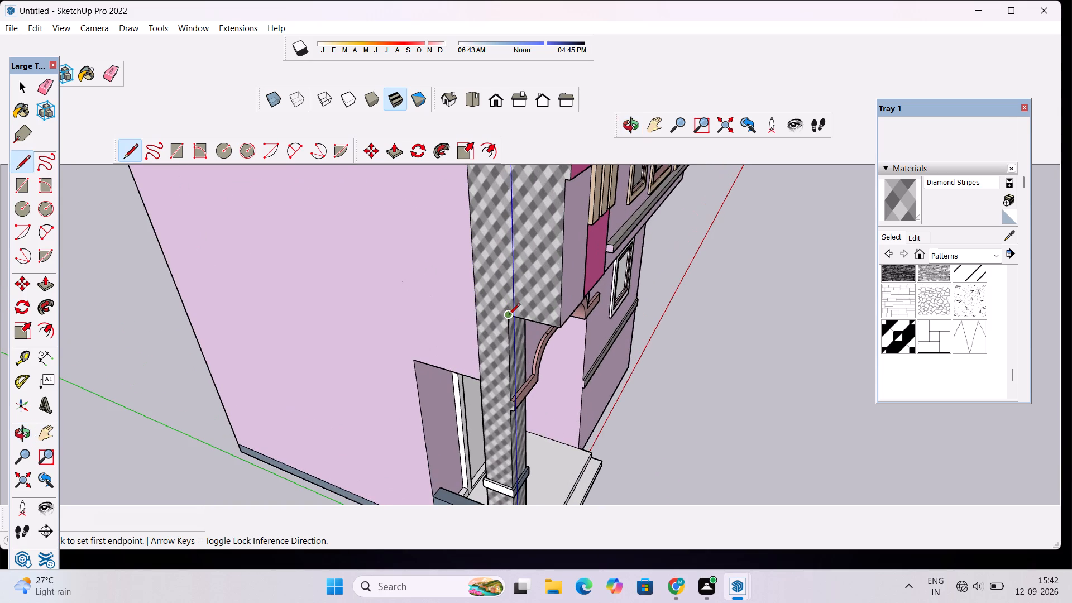
left_click(509, 315)
left_click(477, 308)
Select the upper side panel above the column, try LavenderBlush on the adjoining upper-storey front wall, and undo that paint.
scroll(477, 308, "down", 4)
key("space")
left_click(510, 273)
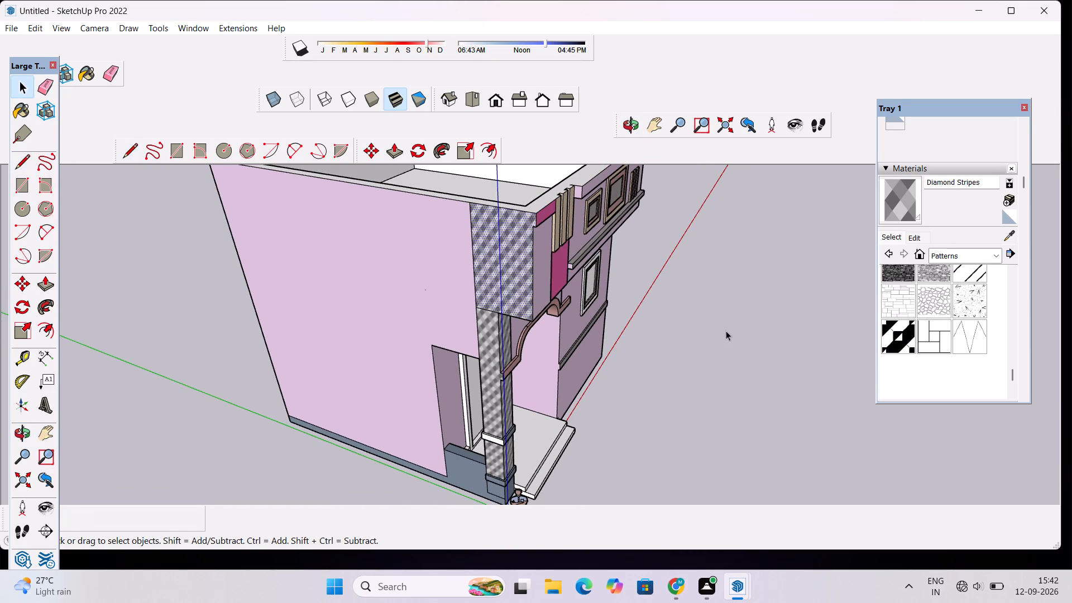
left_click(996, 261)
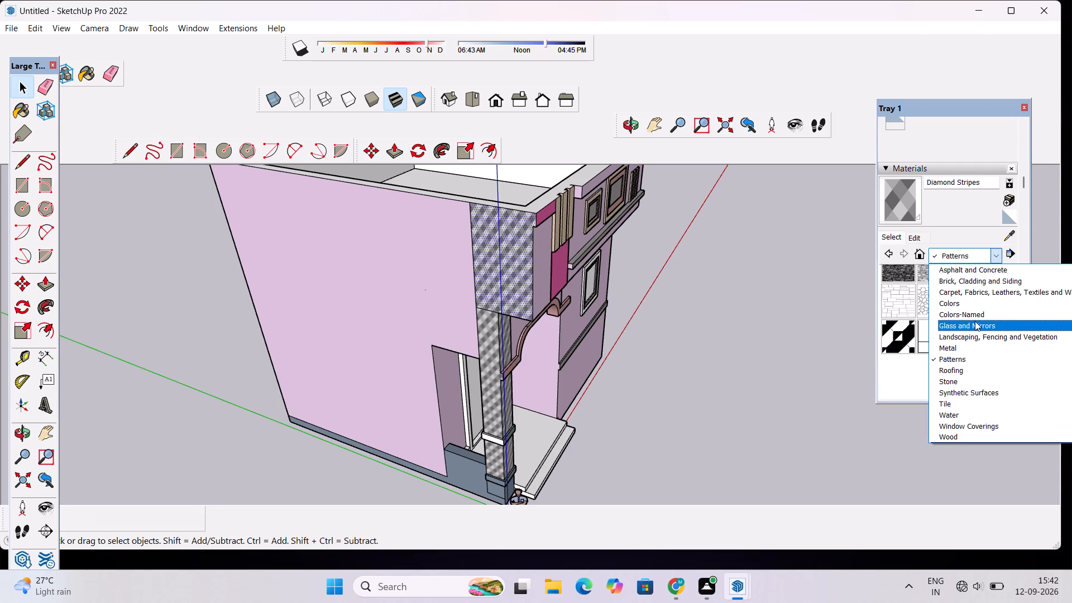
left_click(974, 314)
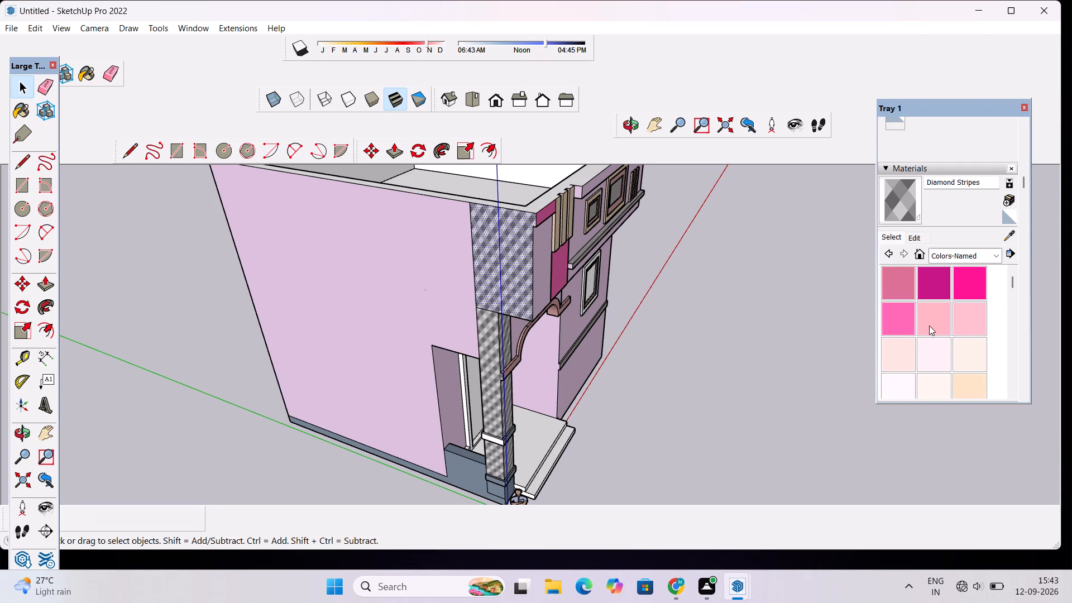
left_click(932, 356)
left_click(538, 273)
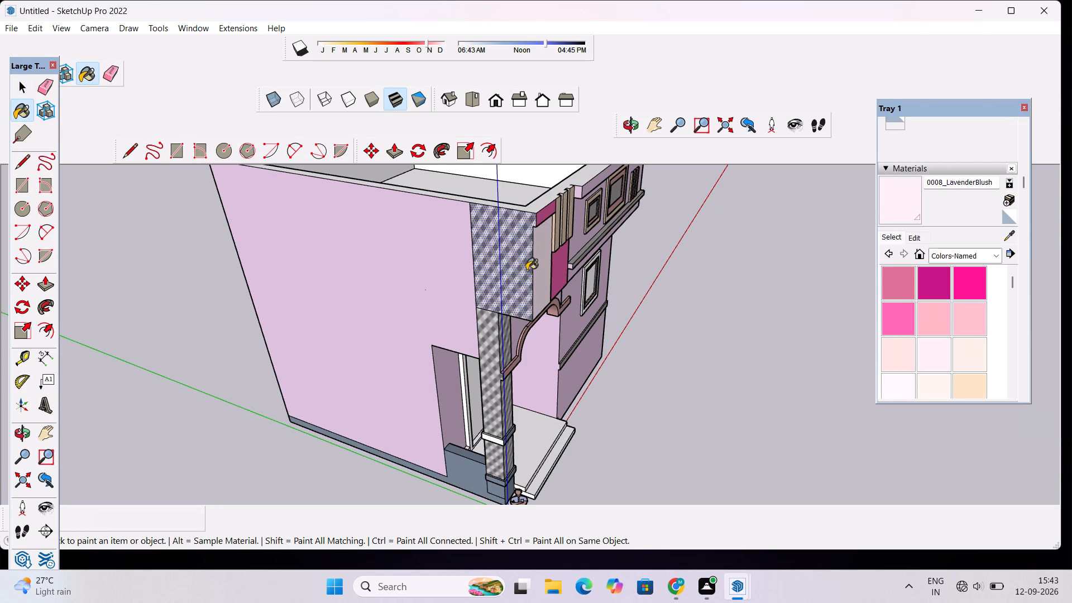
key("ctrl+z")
Paint the upper side panel above the column and the large outer side wall with the Default material.
left_click(503, 255)
left_click(380, 262)
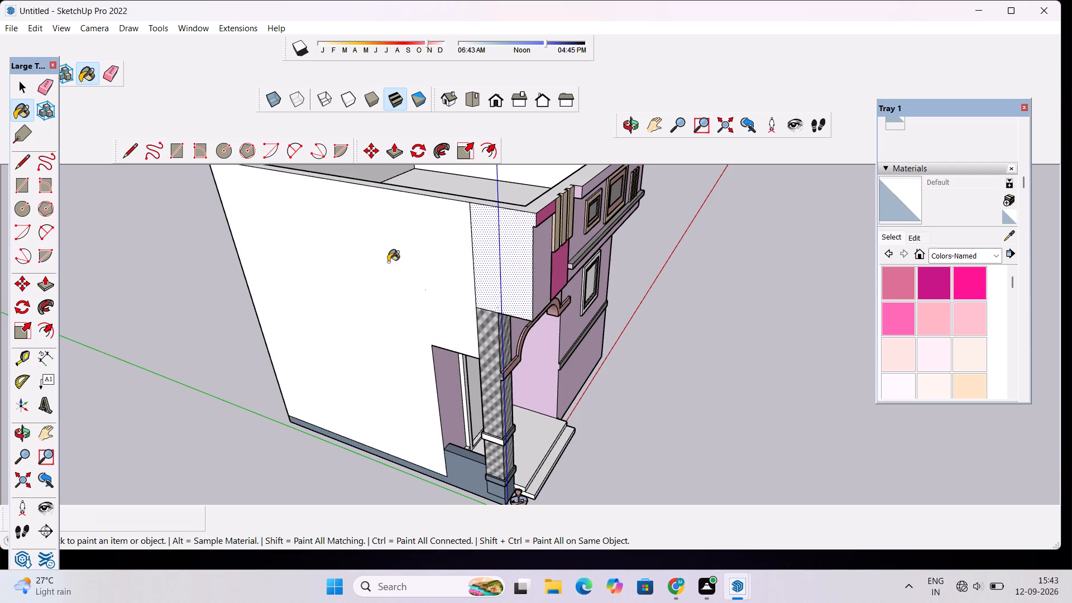
Examine the front facade, porch column and both outer sides of the house from several angles.
scroll(391, 261, "down", 5)
left_click(631, 125)
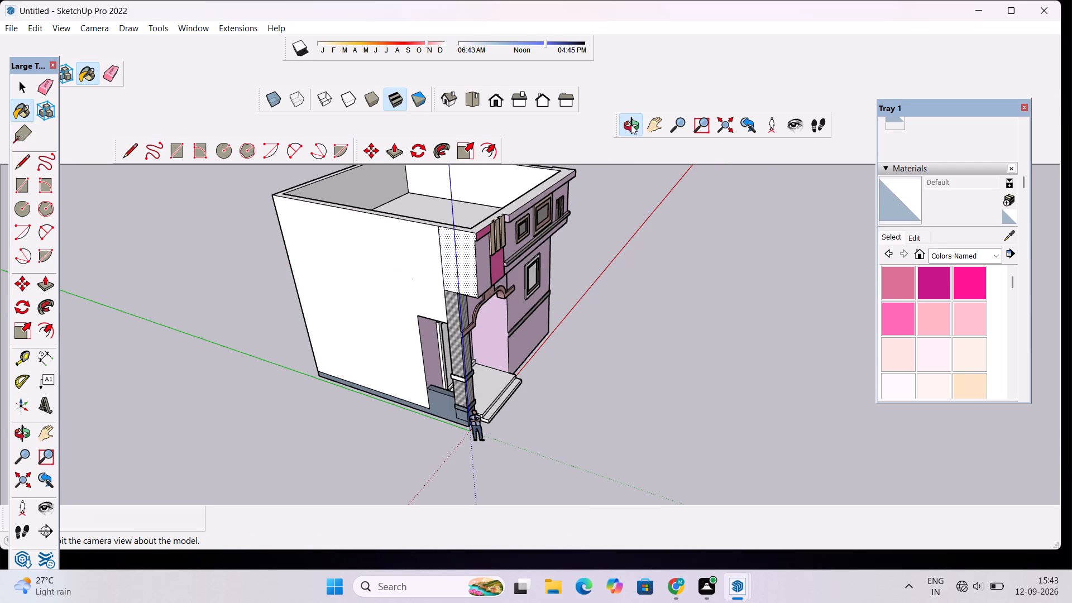
left_click_drag(666, 307, 544, 229)
scroll(519, 241, "up", 4)
left_click_drag(477, 286, 317, 285)
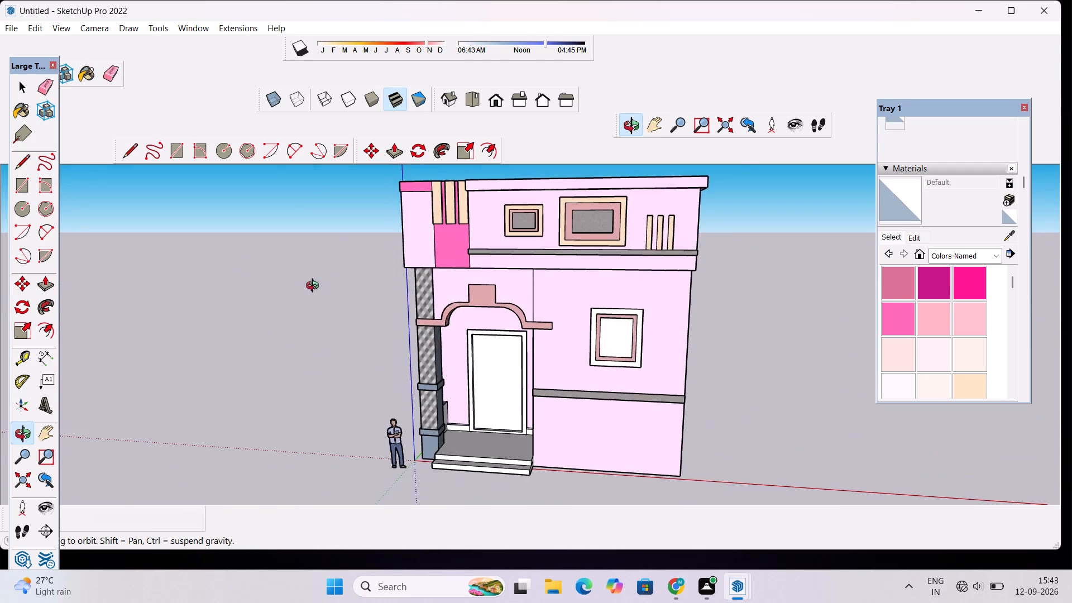
scroll(473, 329, "up", 9)
scroll(476, 341, "down", 11)
left_click_drag(401, 388, 494, 387)
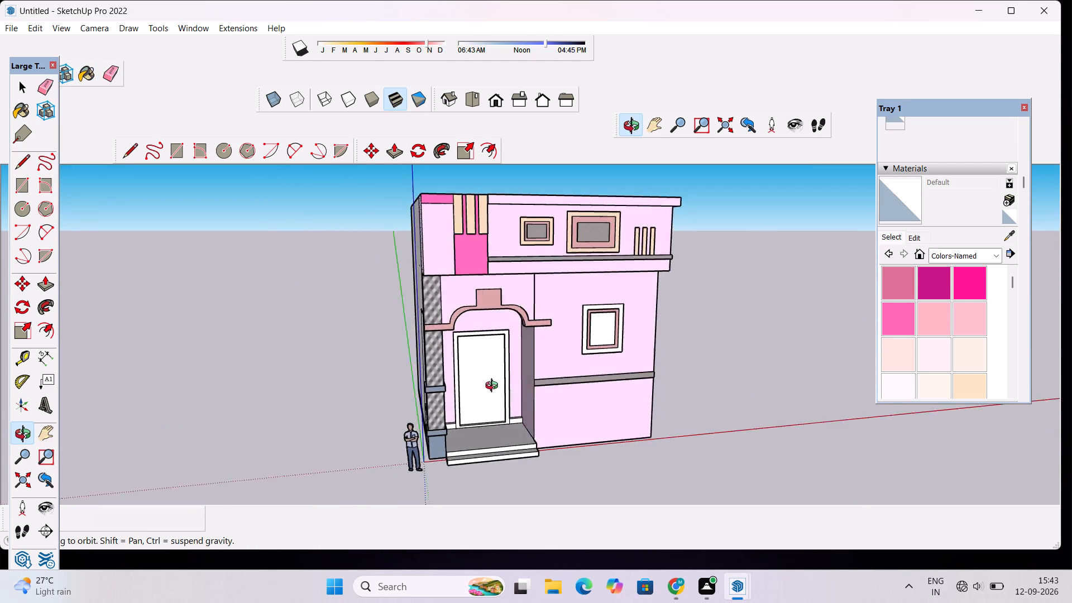
left_click_drag(494, 387, 309, 437)
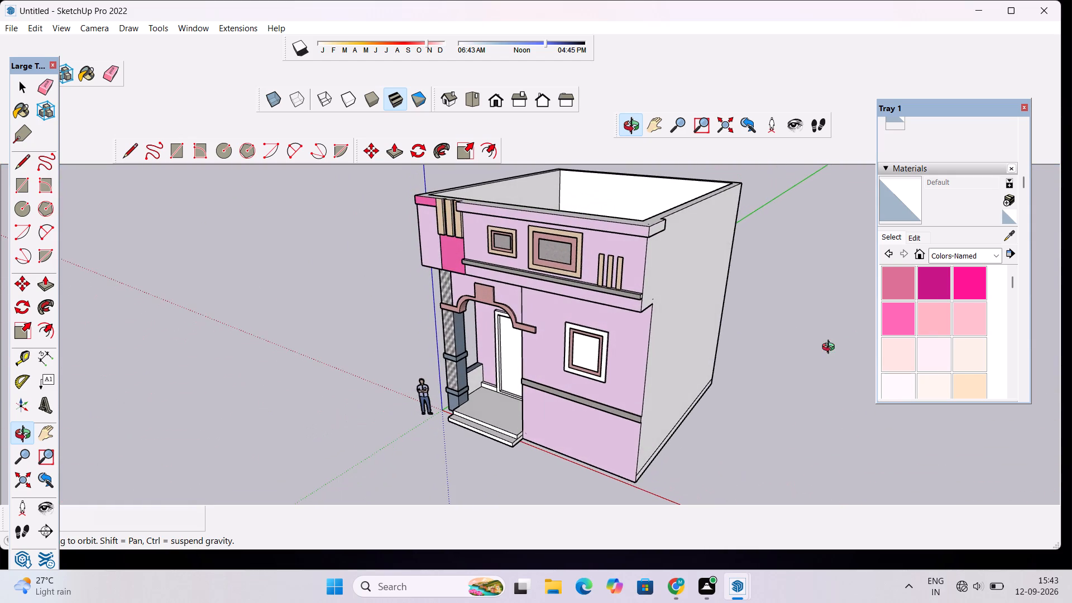
Paint the porch column's base and its remaining plain shaft faces with the Diamond Stripes pattern material, leaving the two collars unpainted.
left_click(999, 256)
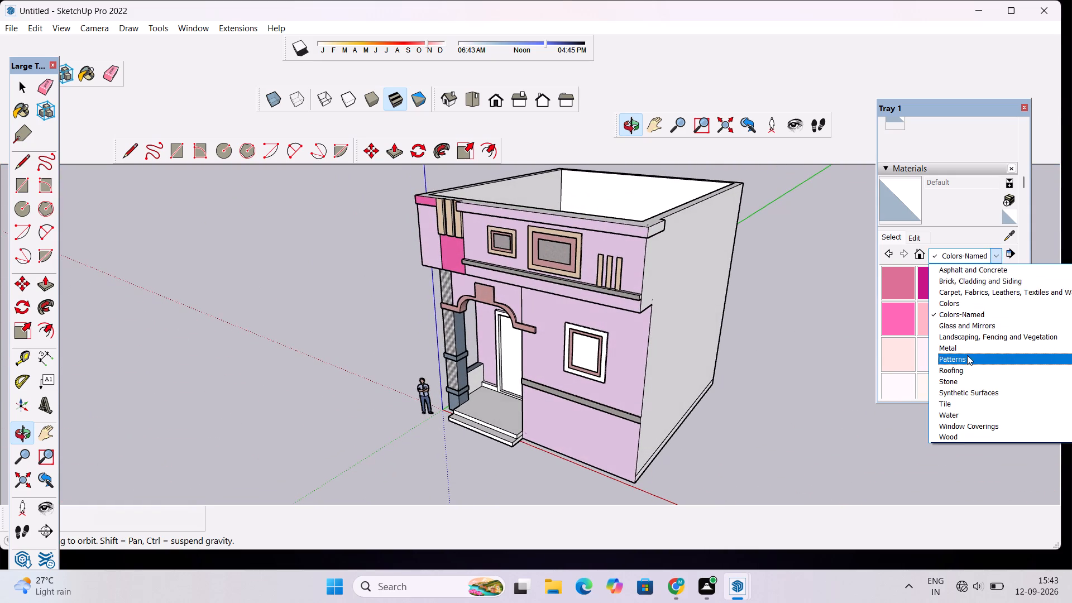
left_click(965, 360)
scroll(918, 360, "down", 2)
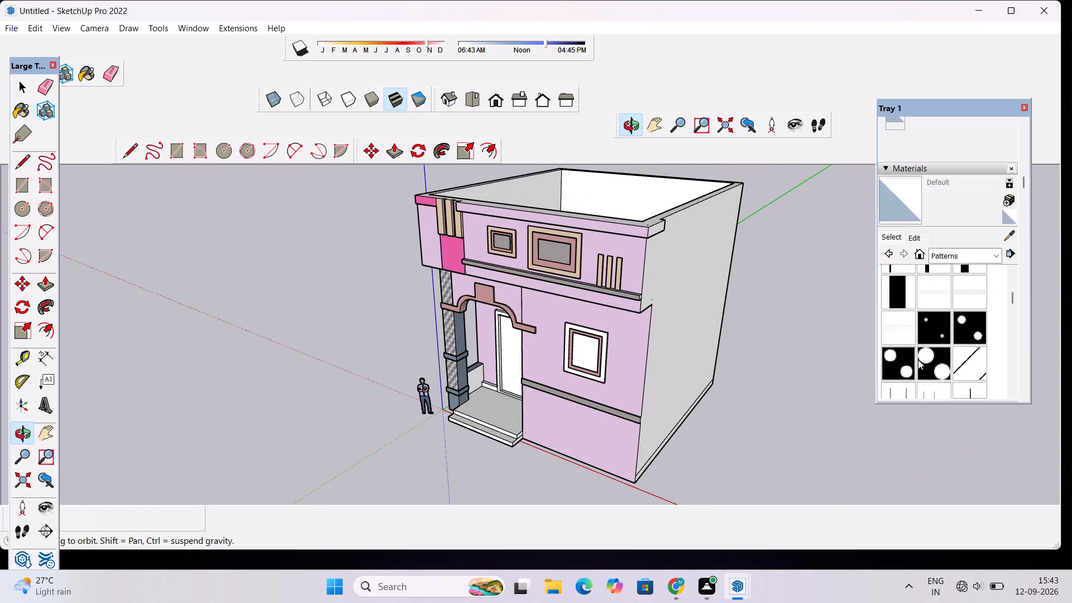
scroll(918, 360, "down", 5)
scroll(922, 352, "up", 1)
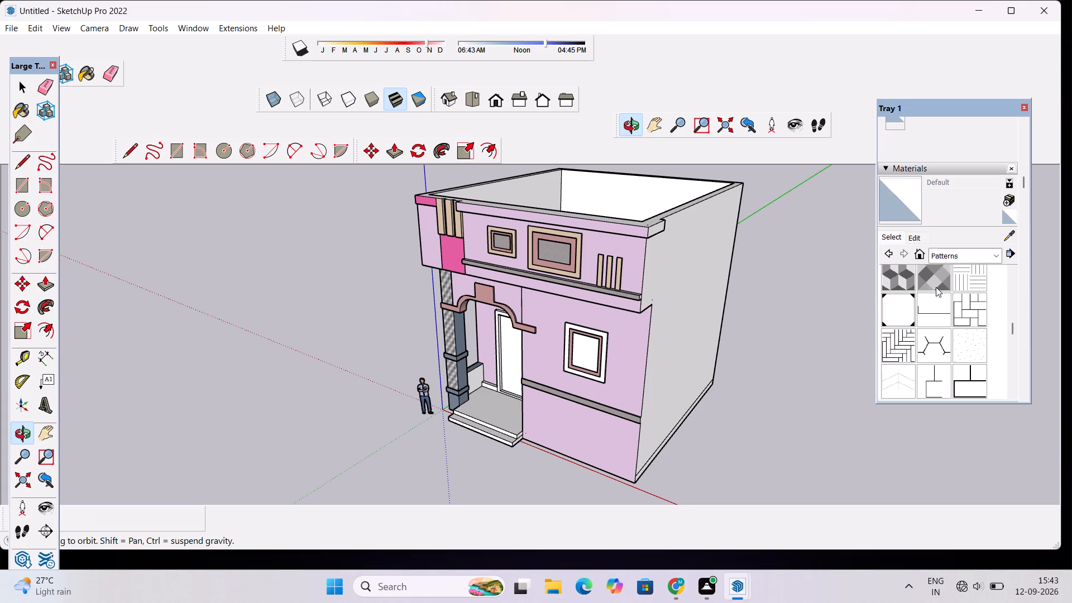
left_click(936, 281)
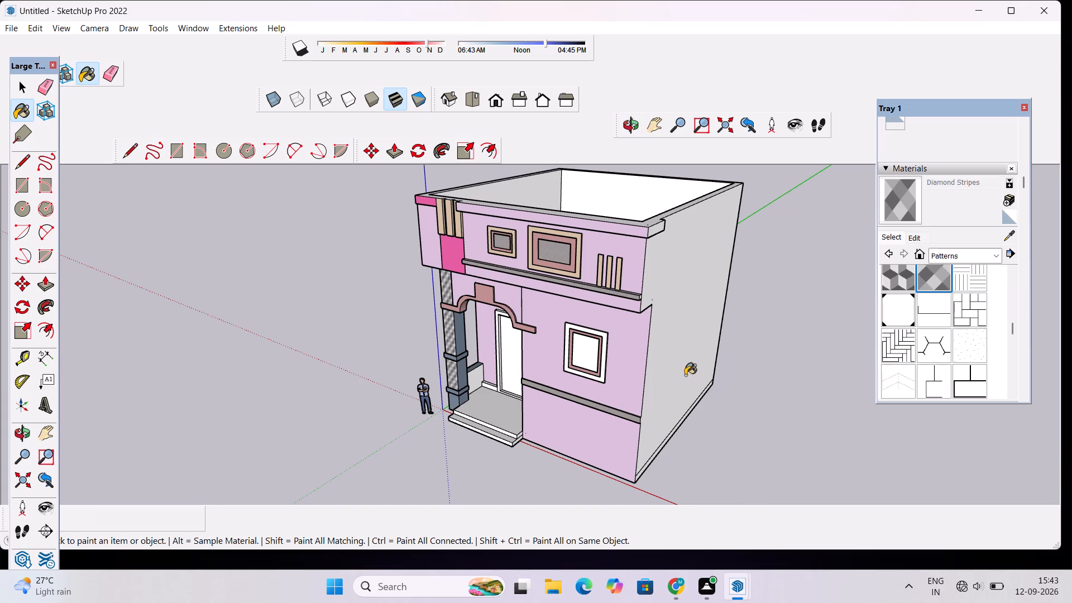
scroll(480, 376, "up", 9)
left_click(431, 430)
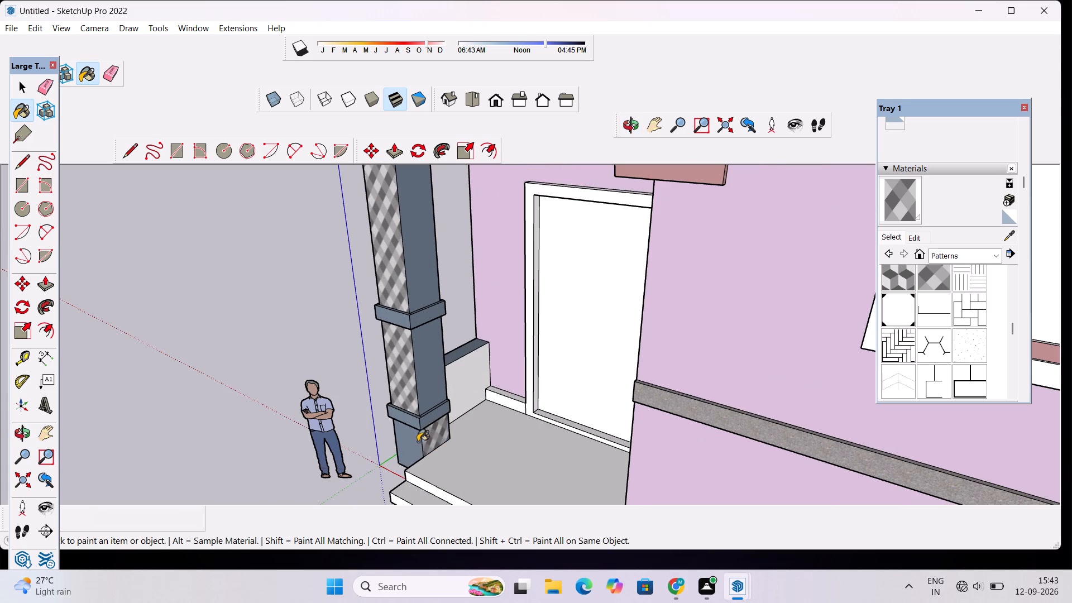
left_click(411, 443)
left_click(436, 374)
left_click(423, 281)
Paint the porch floor, the lower step's tread and both step risers with the Carrera Marble stone material.
scroll(438, 286, "down", 7)
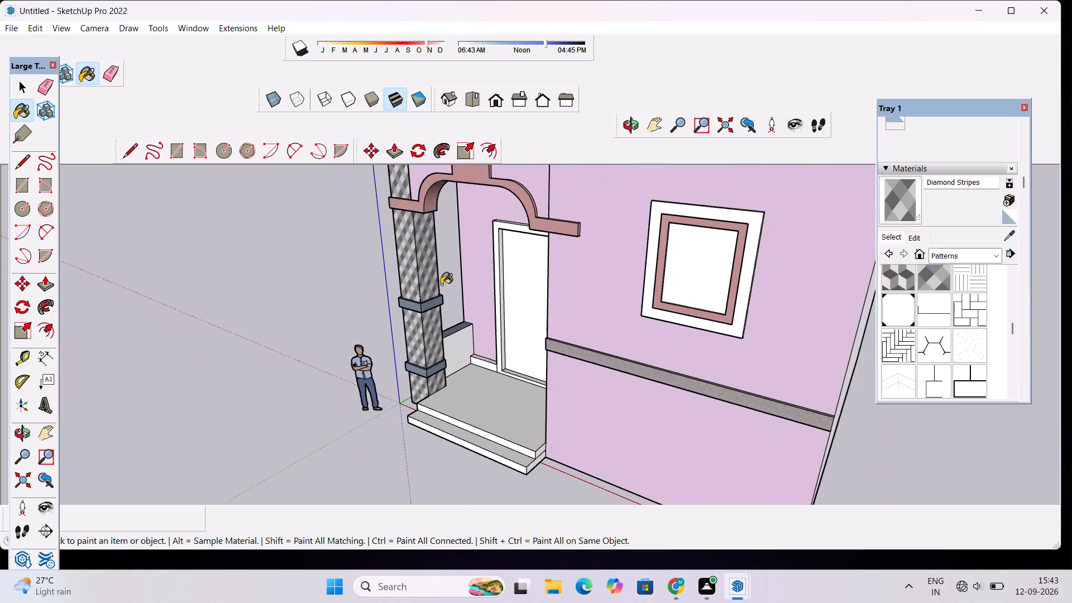
scroll(441, 285, "down", 4)
scroll(399, 320, "down", 5)
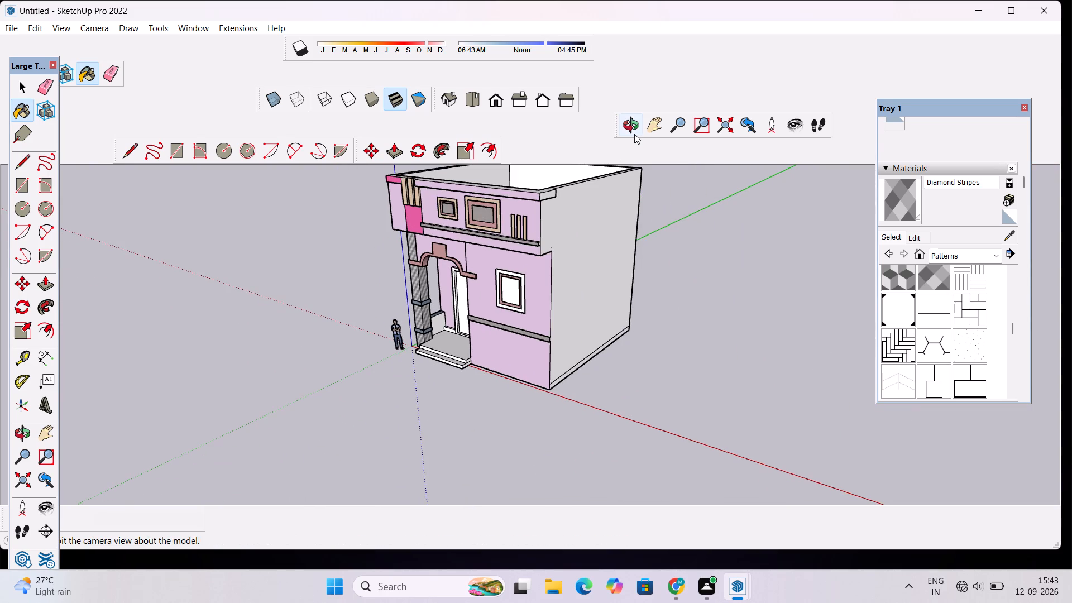
left_click(634, 134)
left_click_drag(455, 366, 637, 357)
scroll(447, 395, "up", 5)
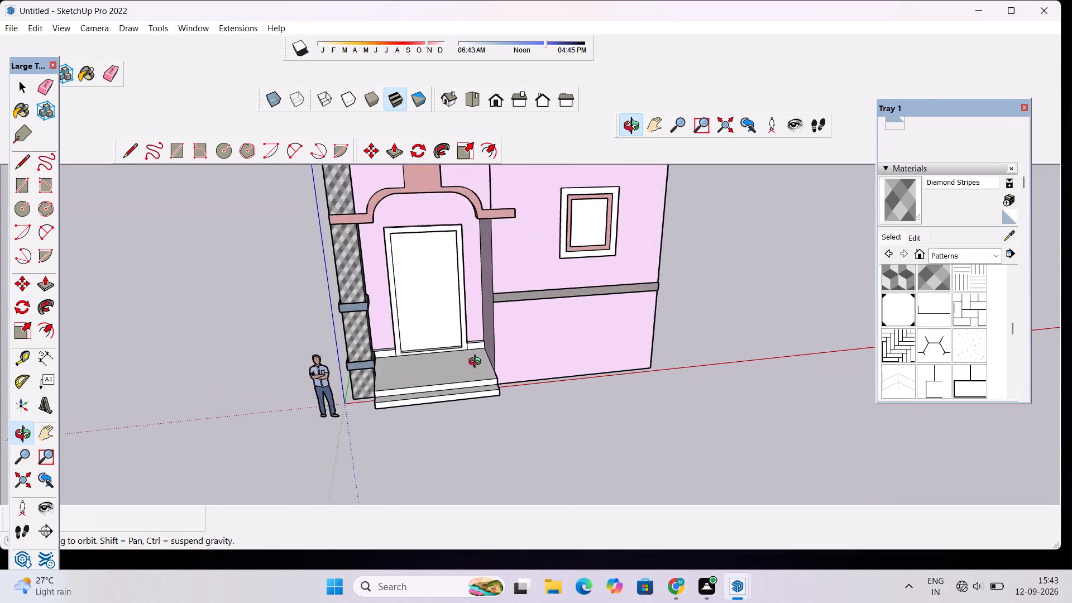
scroll(477, 363, "up", 2)
left_click(999, 260)
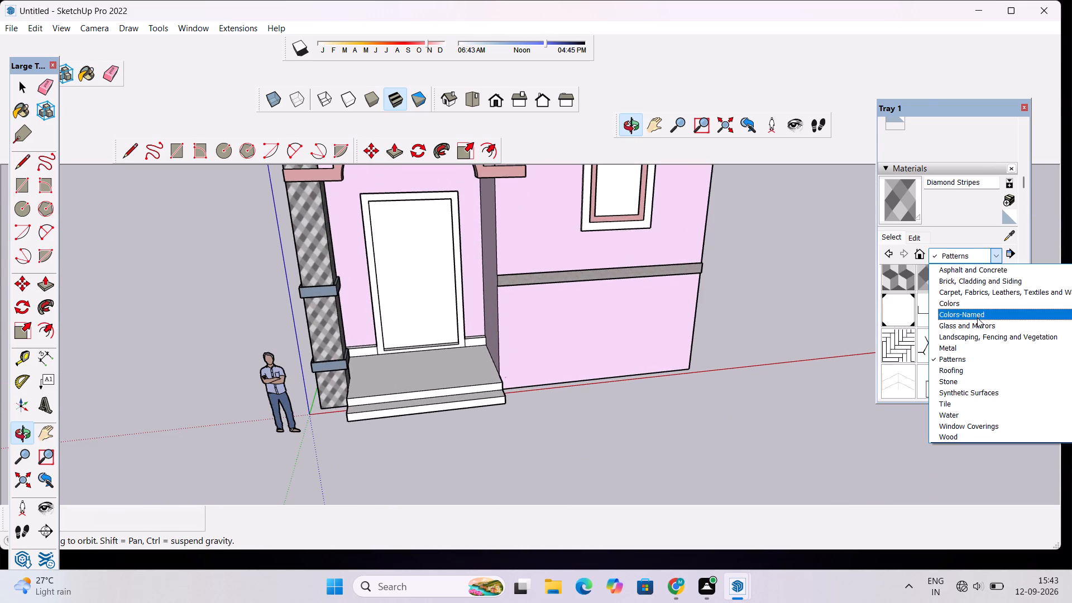
left_click(954, 382)
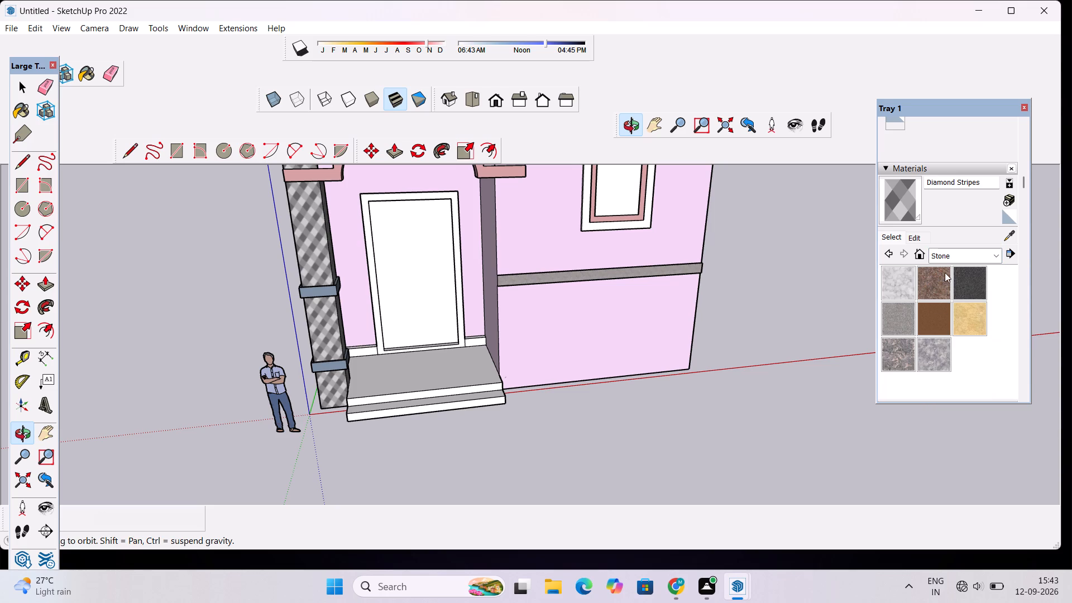
left_click(895, 283)
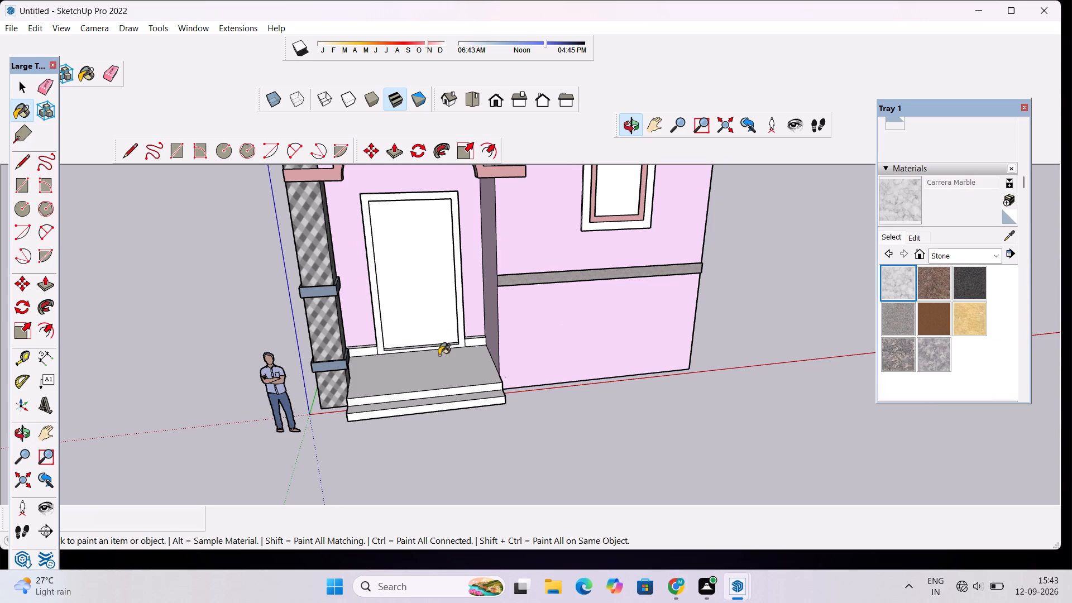
left_click(442, 382)
left_click(448, 397)
scroll(452, 411, "up", 5)
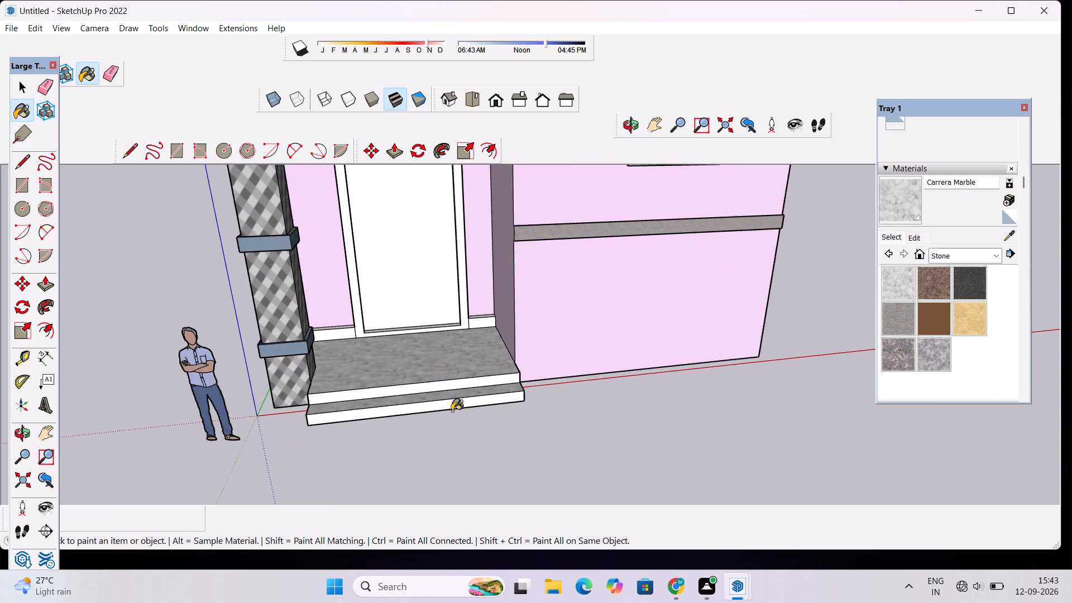
scroll(454, 407, "up", 5)
left_click(463, 395)
left_click(475, 358)
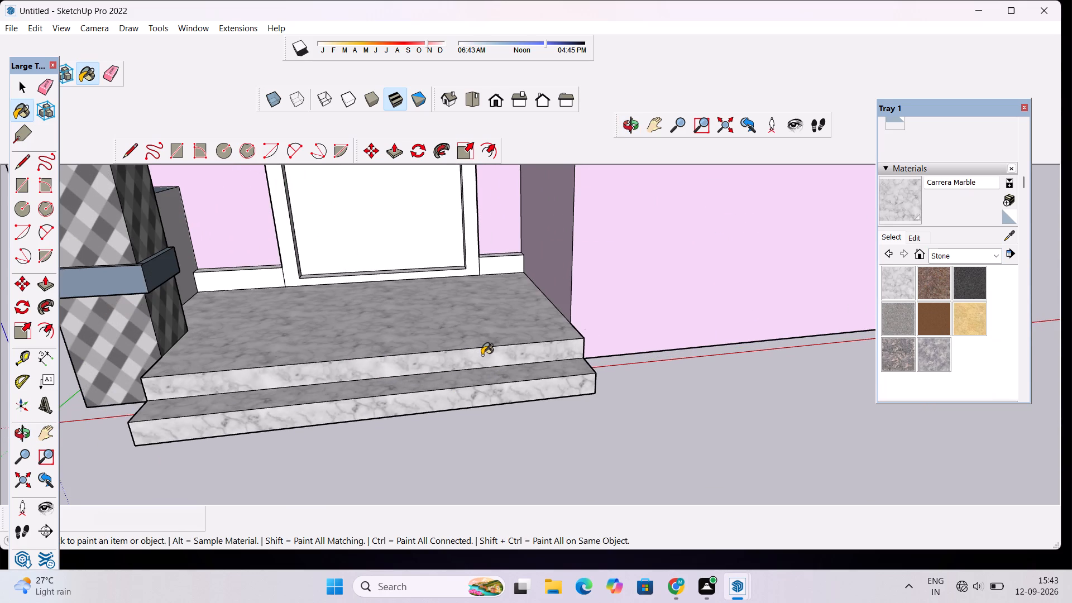
Paint the front and top of the short skirting on the door side away from the column with Carrera Marble.
scroll(482, 355, "down", 6)
scroll(496, 306, "up", 10)
left_click(499, 282)
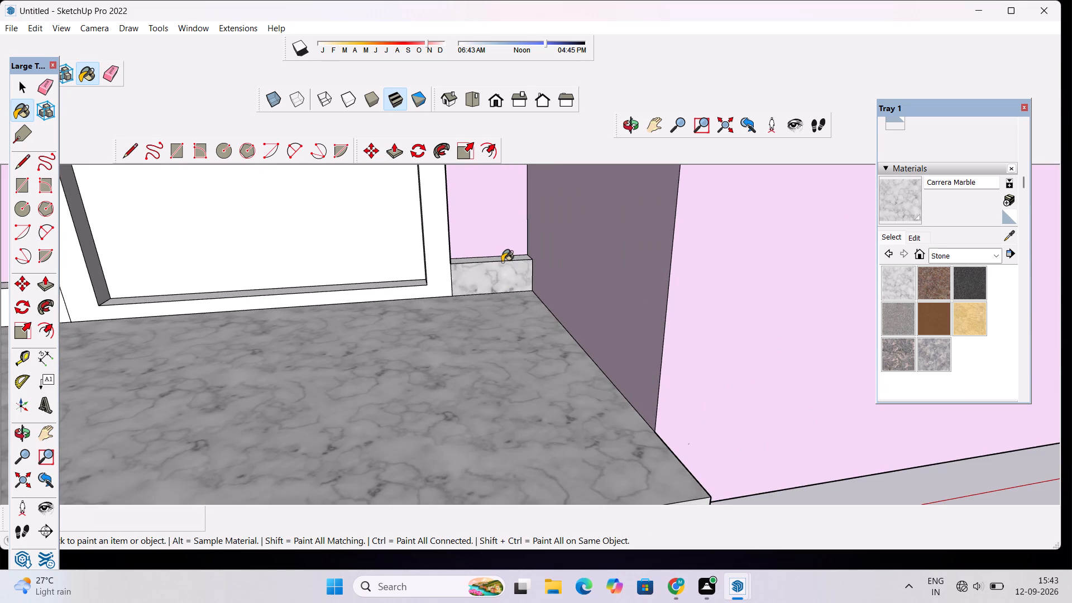
left_click(502, 262)
left_click(508, 256)
scroll(586, 257, "down", 1)
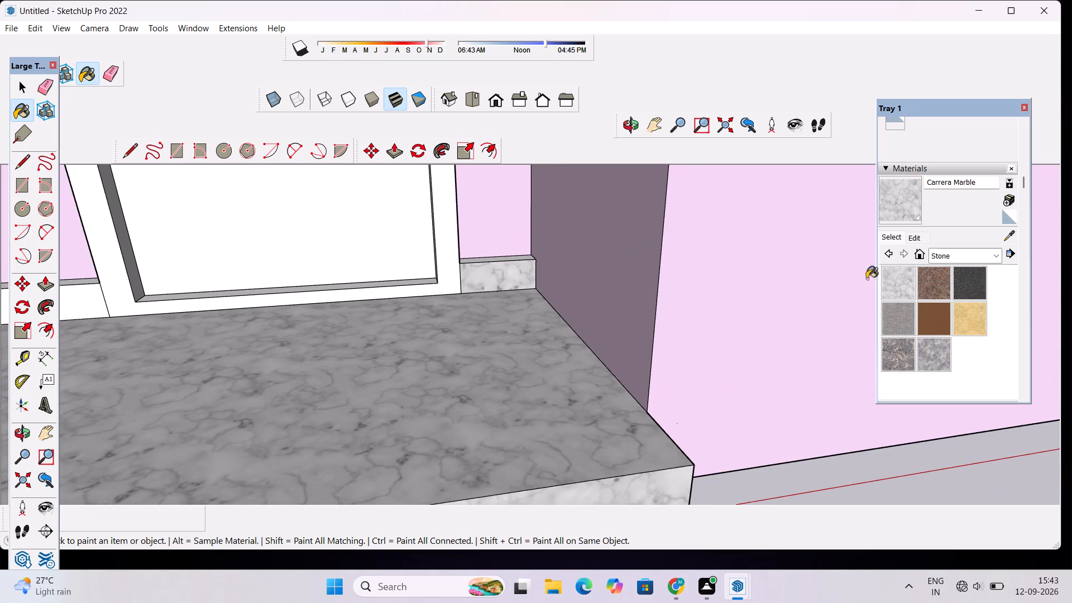
Darken the Carrera Marble material to a mid grey by lowering its colour brightness.
left_click(916, 240)
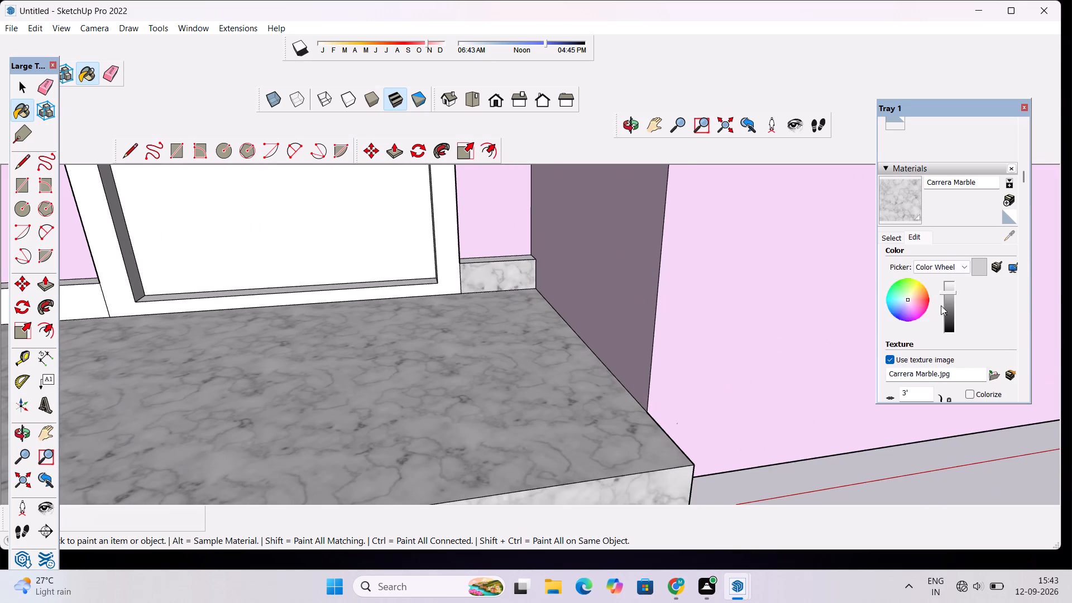
left_click(946, 302)
Paint the top and front of the skirting on the column side of the door with the Carrera Marble material.
scroll(725, 276, "down", 2)
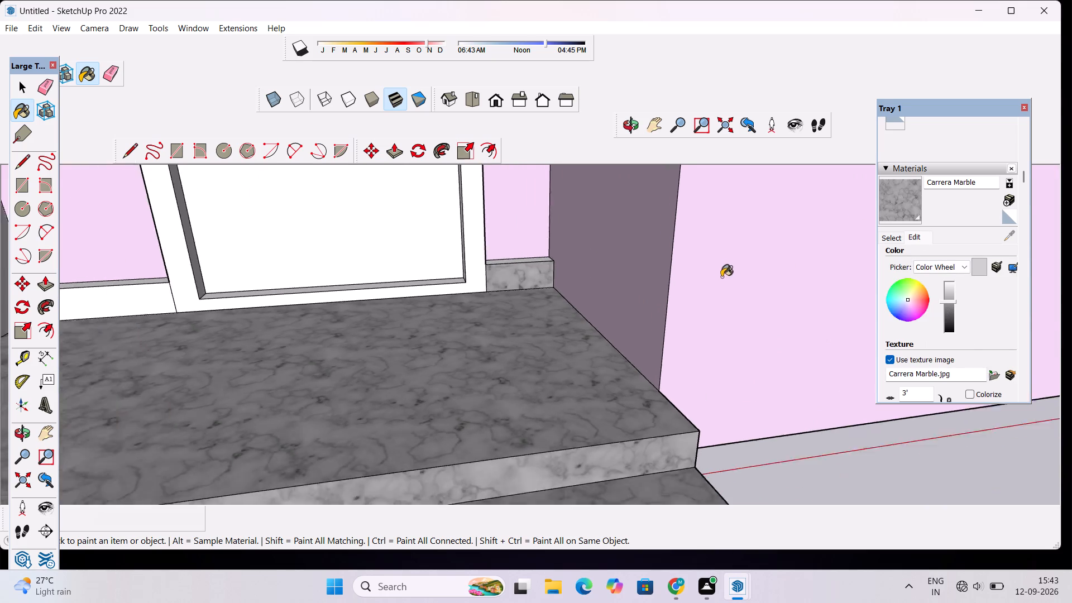
scroll(721, 277, "down", 11)
scroll(558, 300, "up", 6)
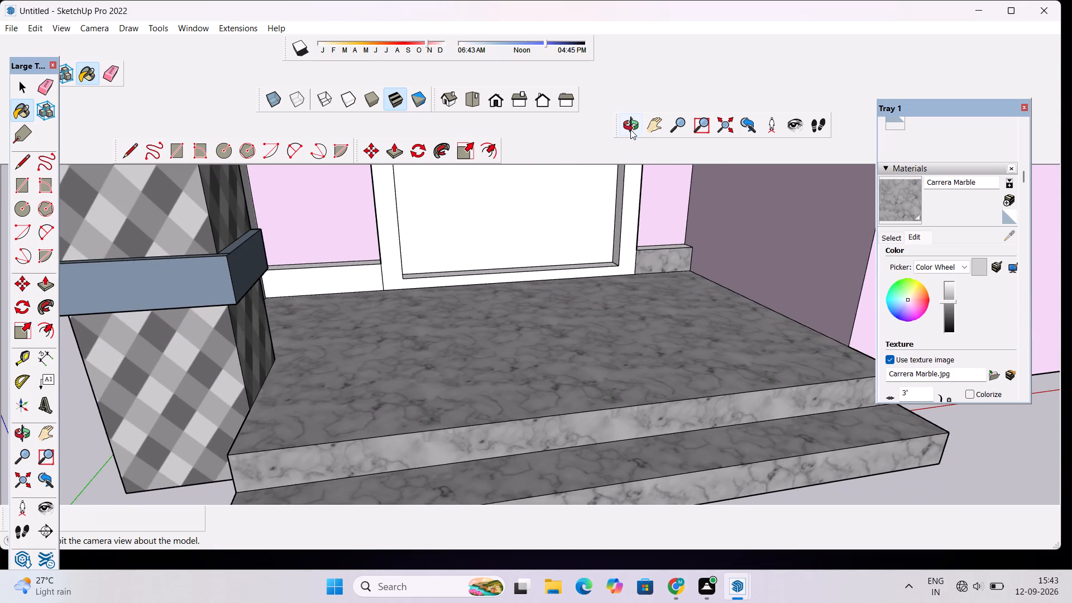
left_click(630, 130)
left_click_drag(567, 331, 450, 359)
scroll(376, 226, "up", 5)
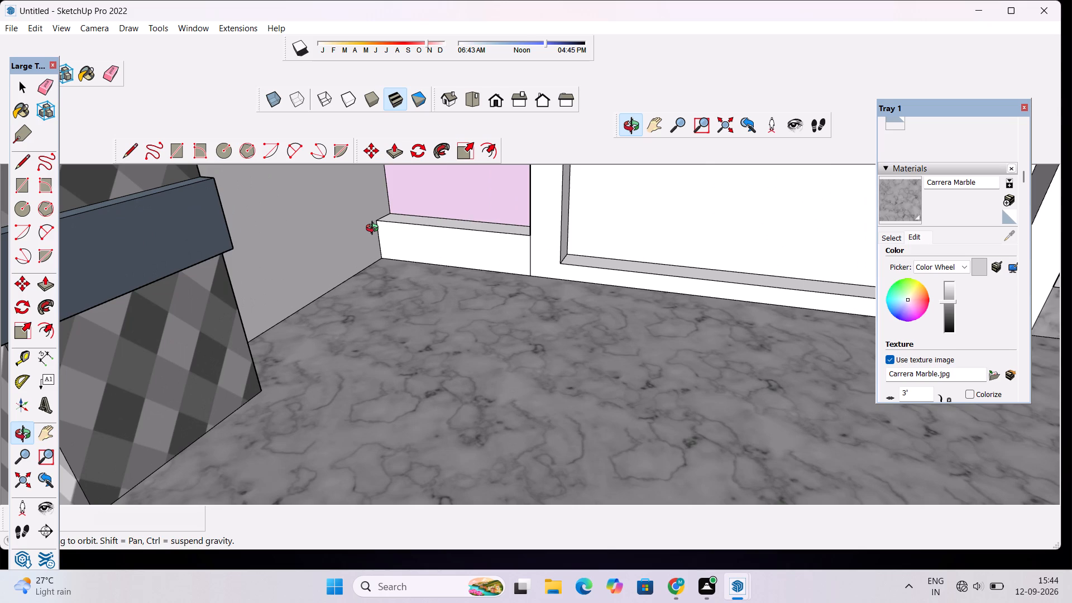
left_click(922, 199)
left_click(903, 205)
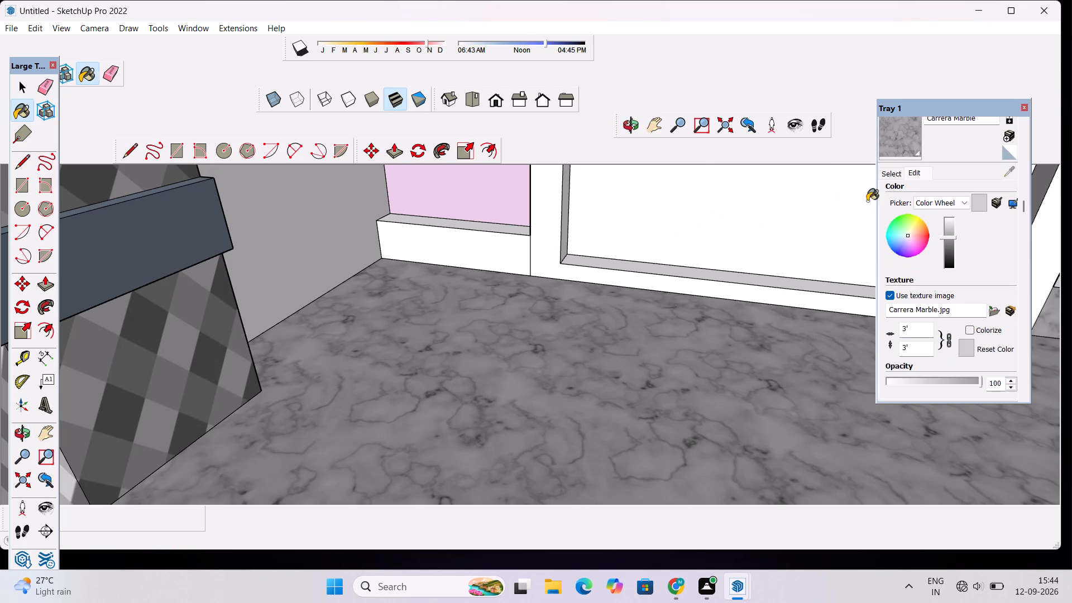
scroll(477, 218, "up", 5)
left_click(481, 233)
left_click(484, 255)
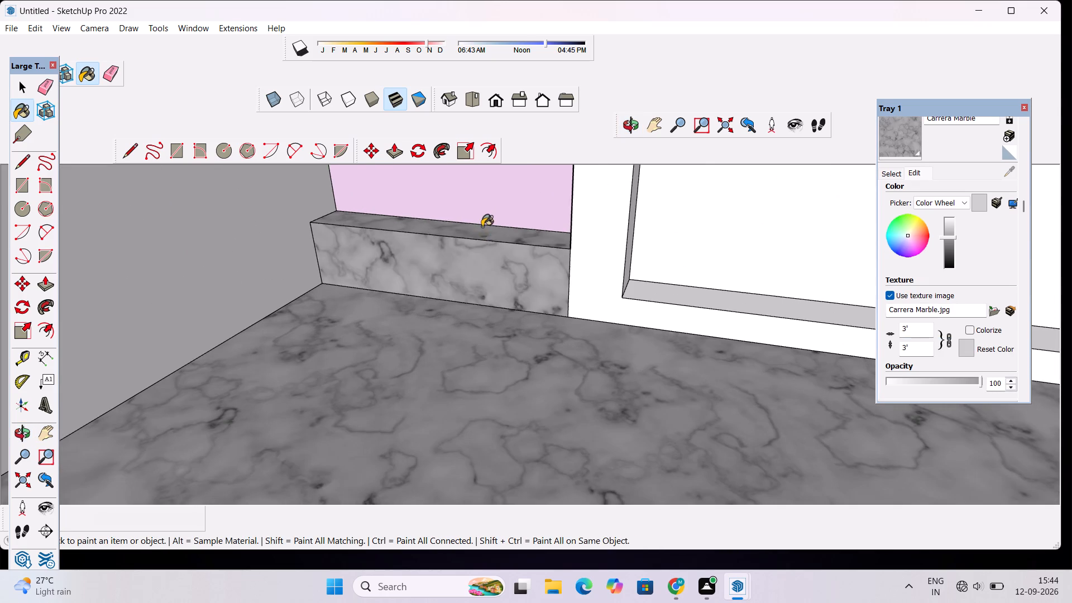
scroll(482, 226, "down", 10)
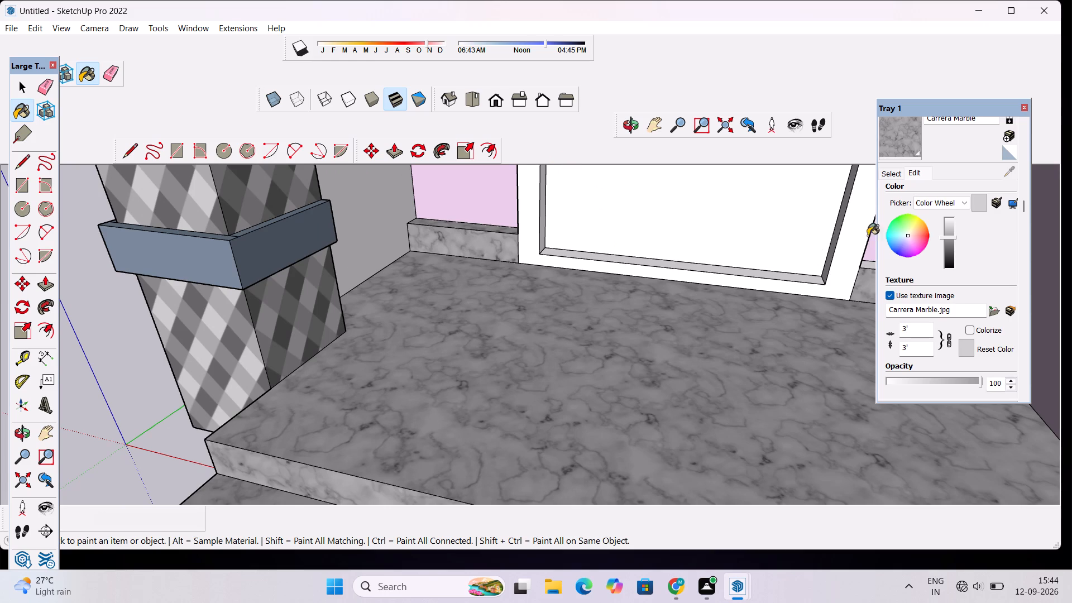
Apply the Diamond Stripes pattern to the column again and darken that material by lowering its colour brightness.
left_click(901, 173)
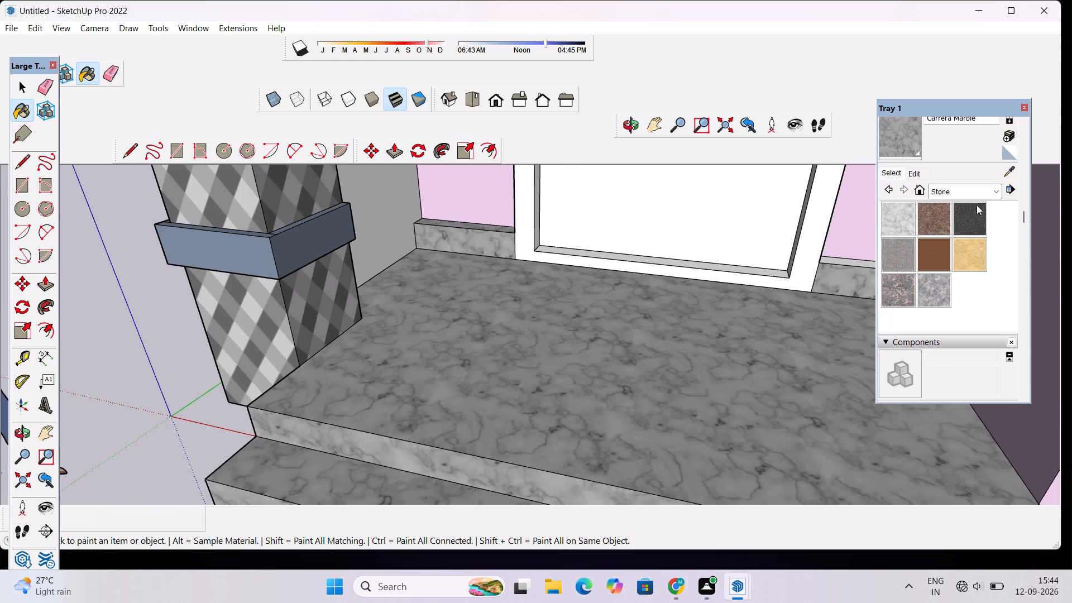
left_click(991, 190)
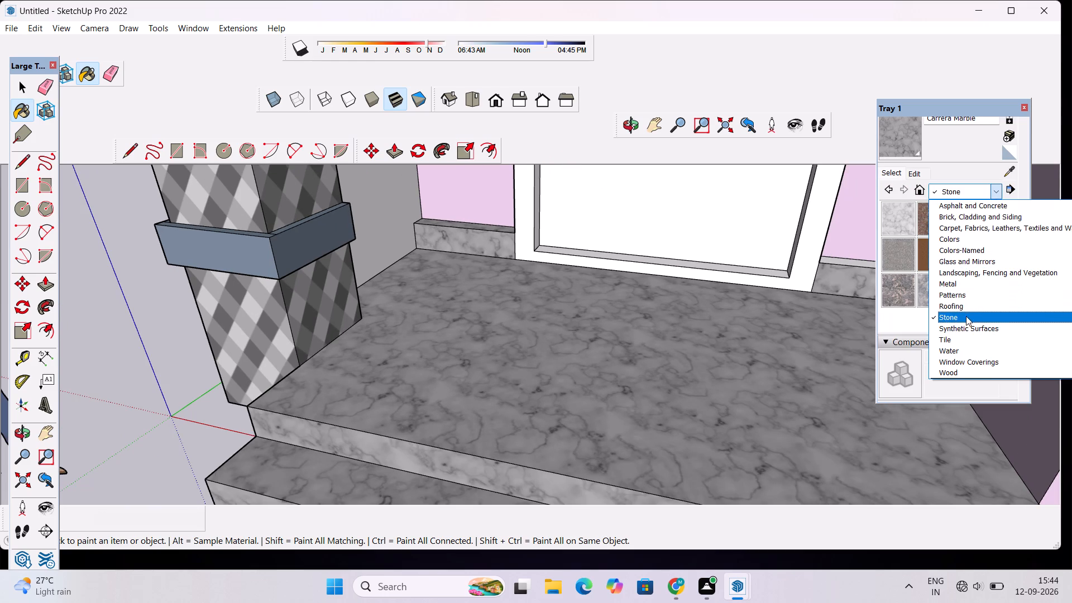
left_click(962, 297)
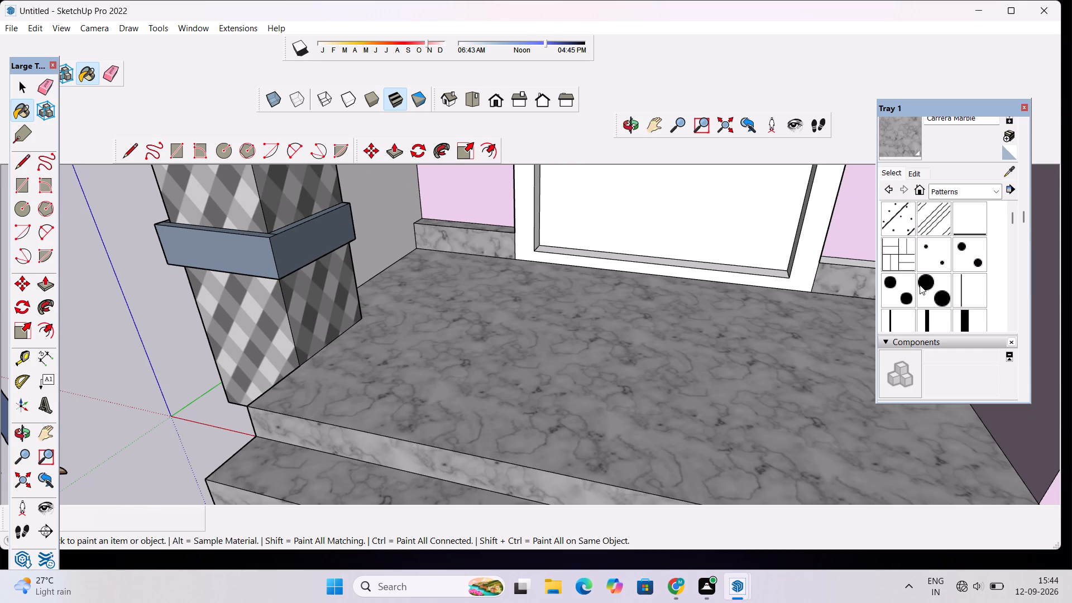
scroll(920, 285, "down", 5)
left_click(926, 281)
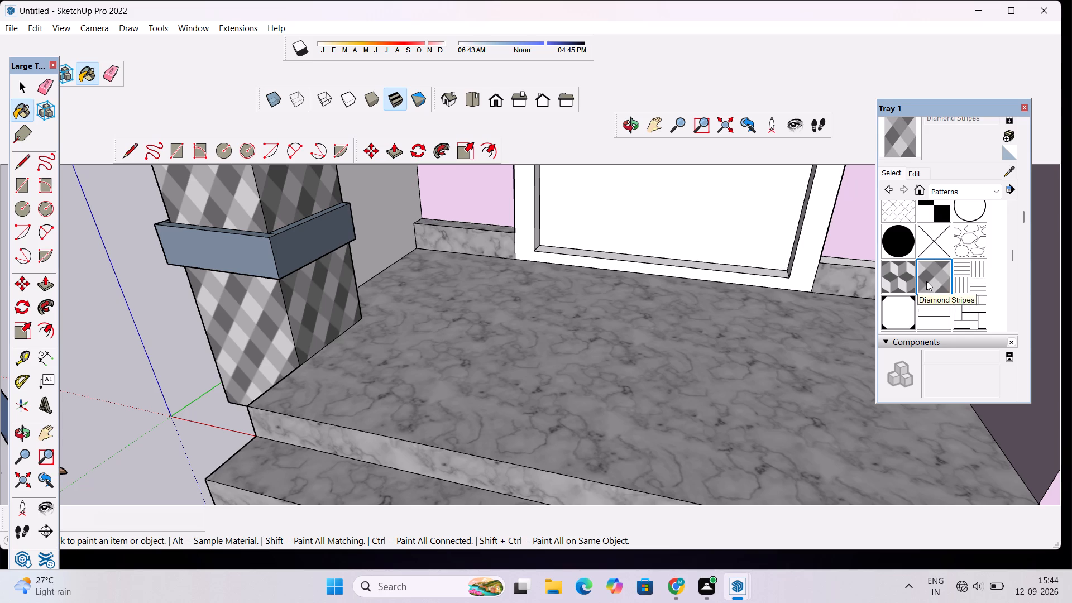
left_click(915, 173)
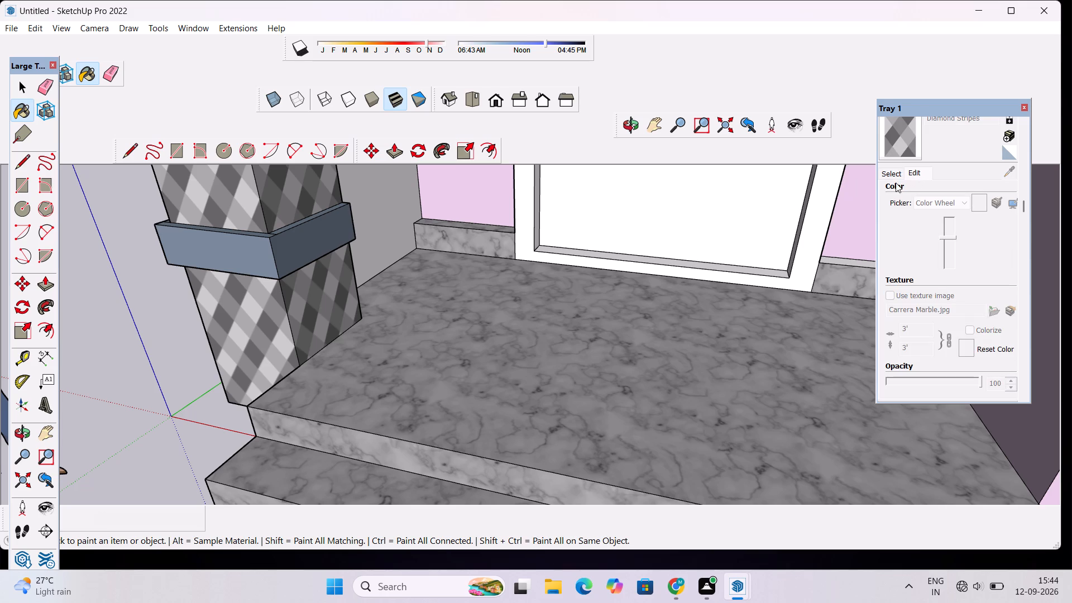
left_click(255, 205)
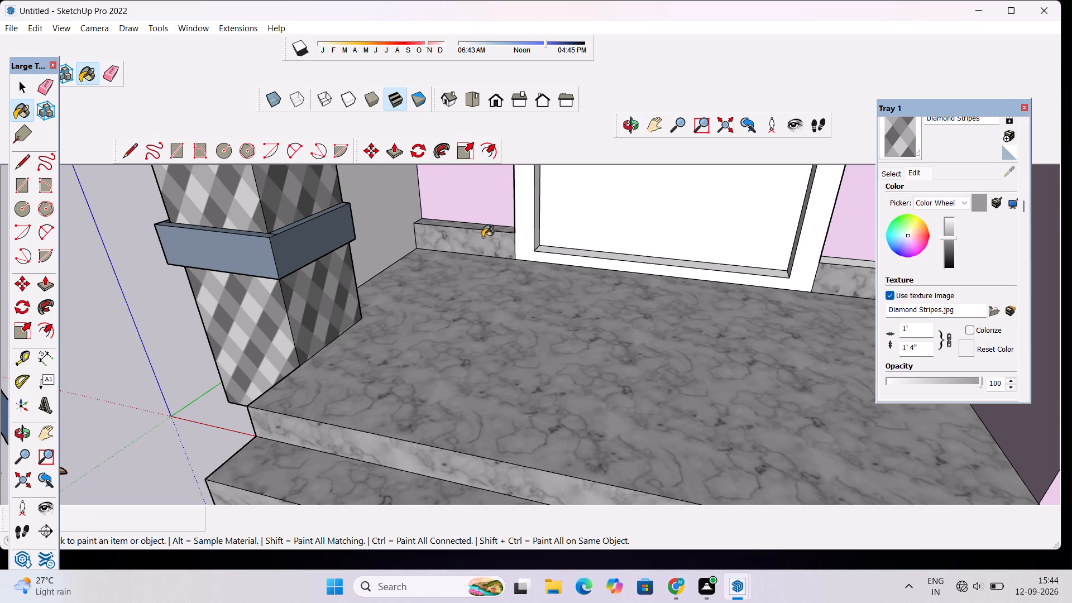
left_click(949, 247)
Examine the front facade, column and porch steps of the house from several angles and distances.
scroll(750, 274, "down", 5)
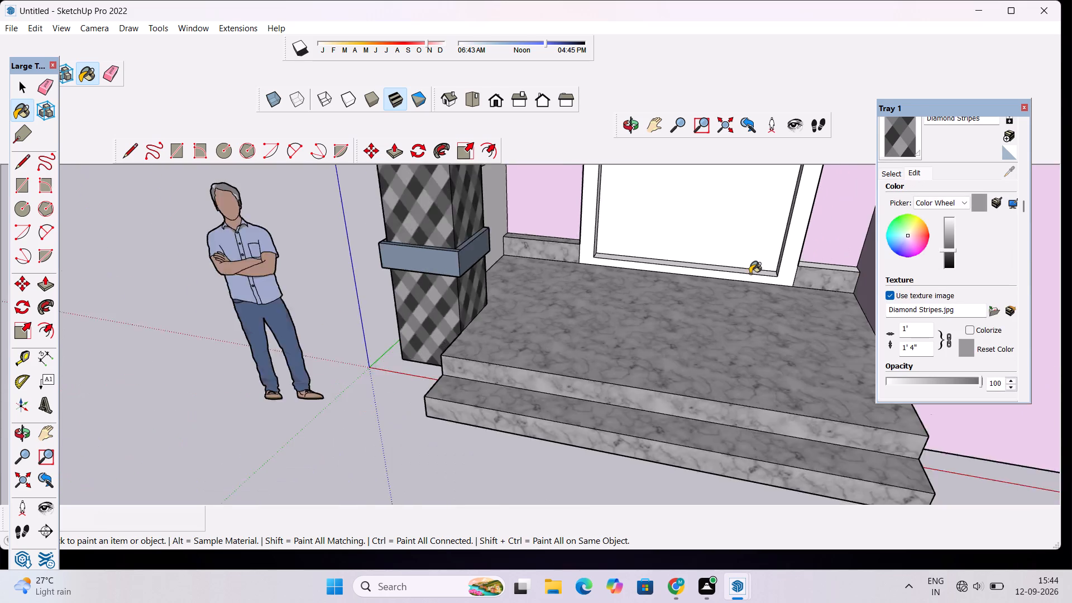
scroll(750, 274, "down", 20)
scroll(743, 234, "down", 4)
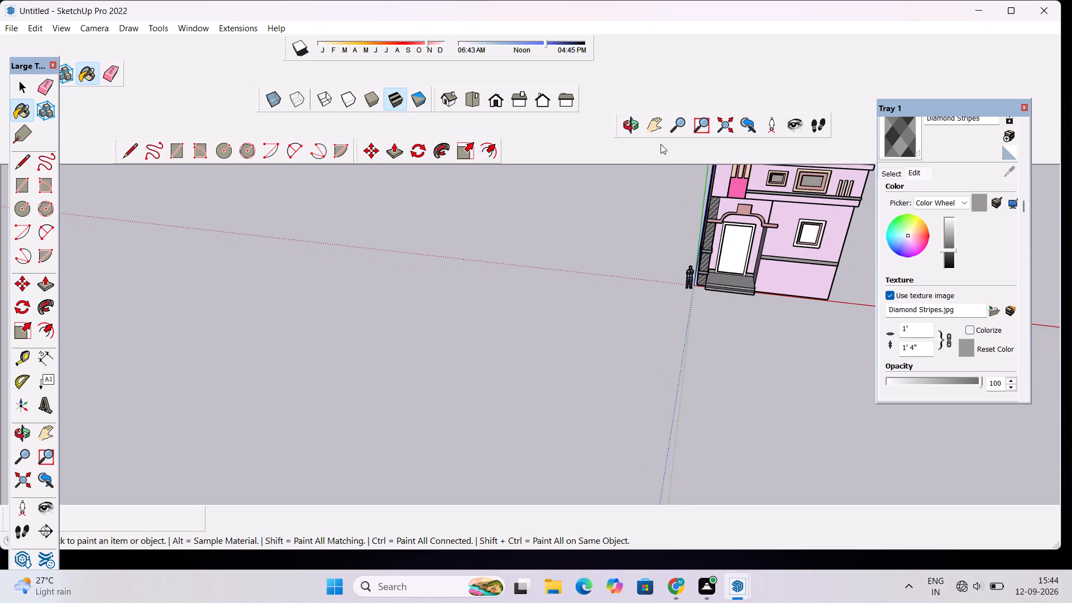
left_click(634, 126)
left_click_drag(744, 252, 553, 178)
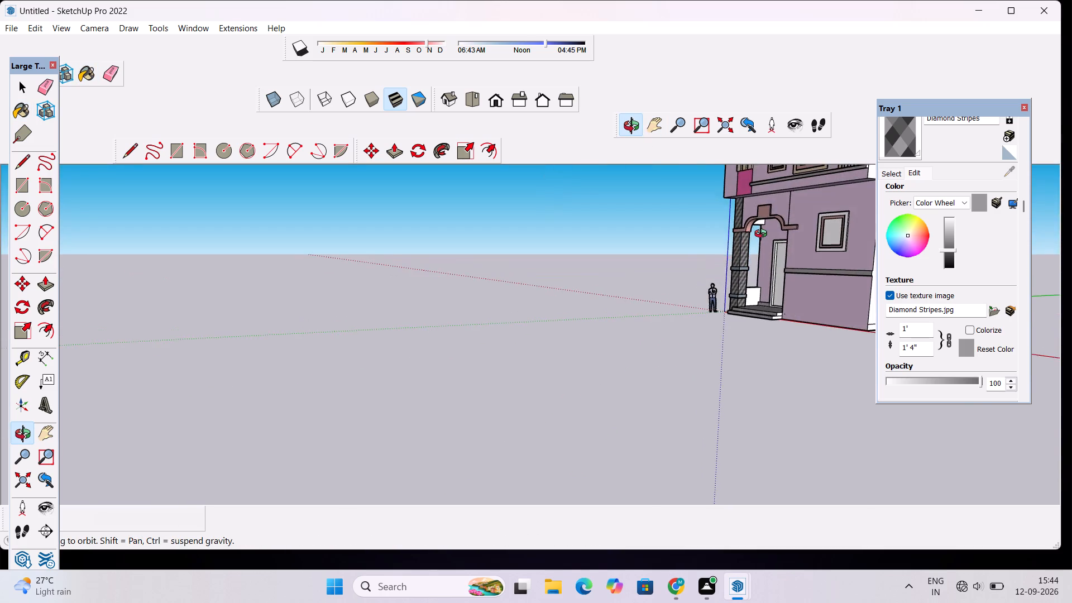
scroll(764, 235, "up", 6)
left_click_drag(548, 286, 906, 264)
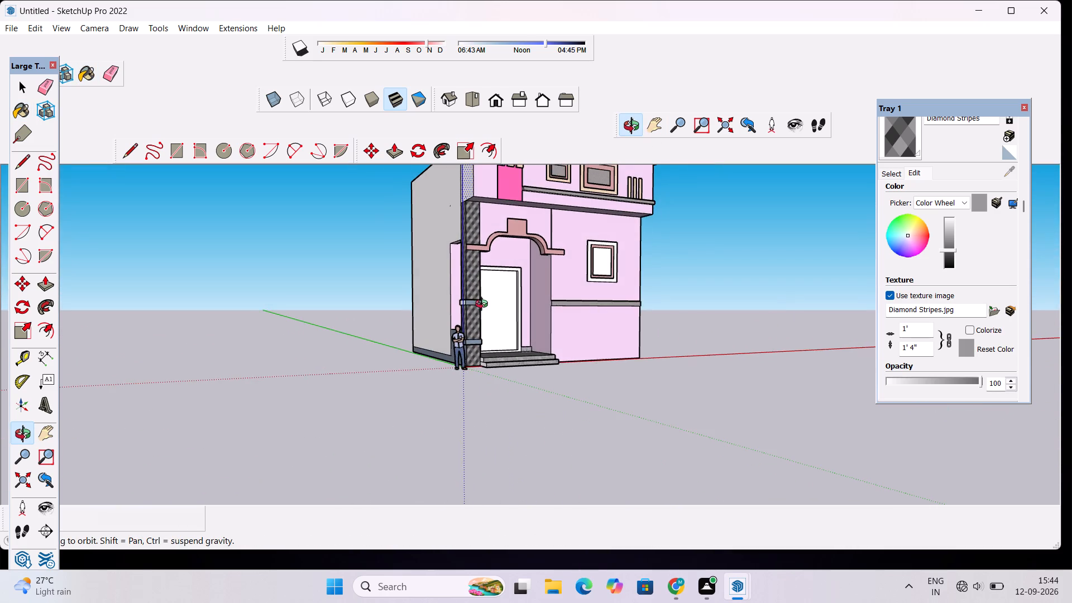
scroll(484, 304, "up", 6)
left_click_drag(451, 283, 396, 320)
scroll(434, 307, "down", 5)
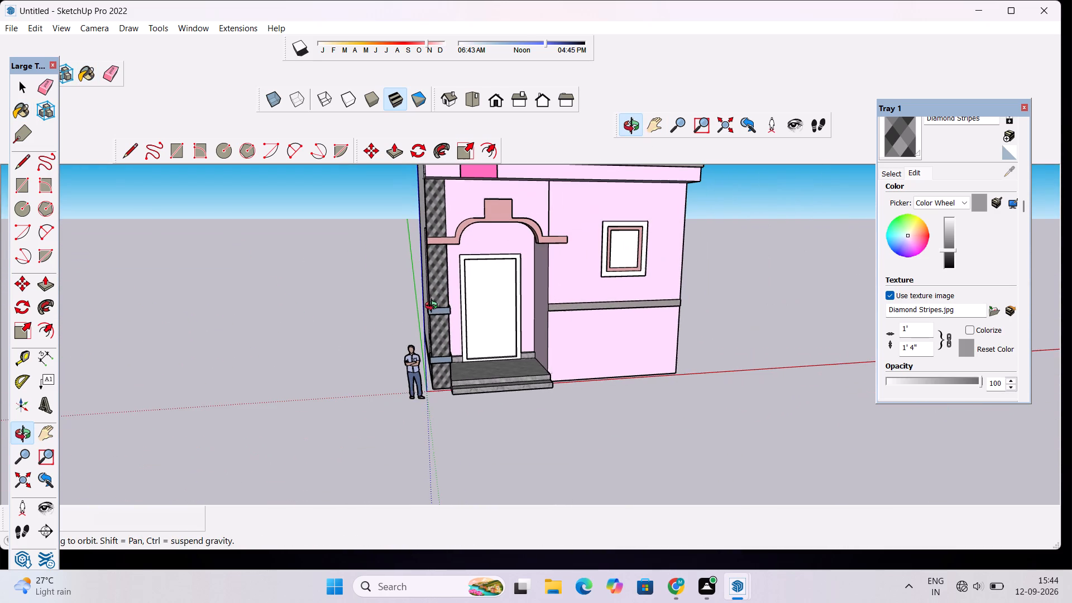
left_click_drag(489, 292, 433, 380, "shift")
scroll(438, 350, "down", 5)
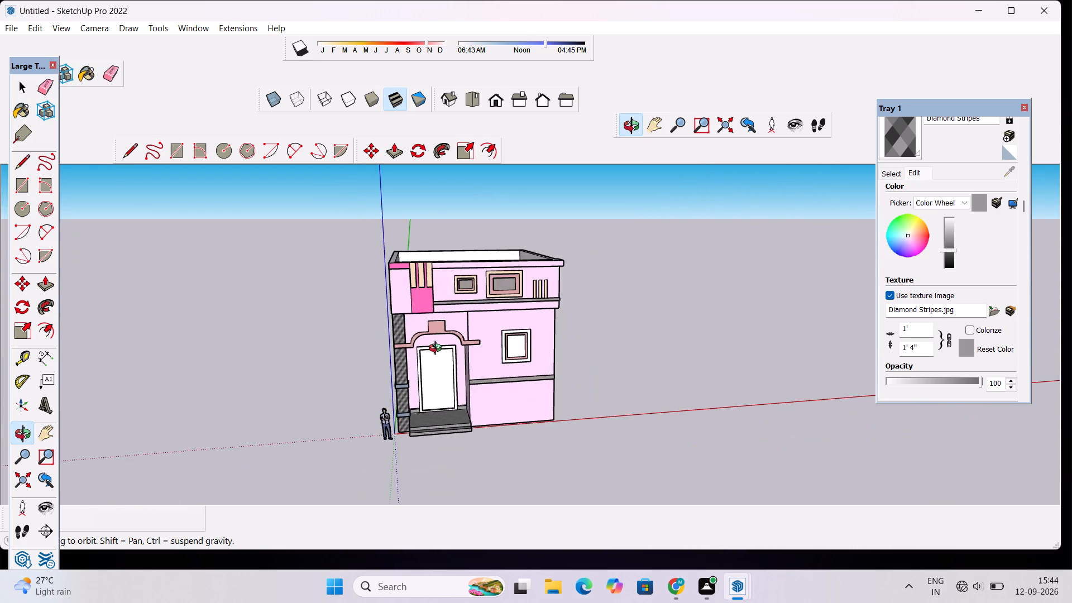
left_click_drag(539, 395, 452, 336)
scroll(451, 342, "up", 5)
left_click_drag(444, 353, 486, 370)
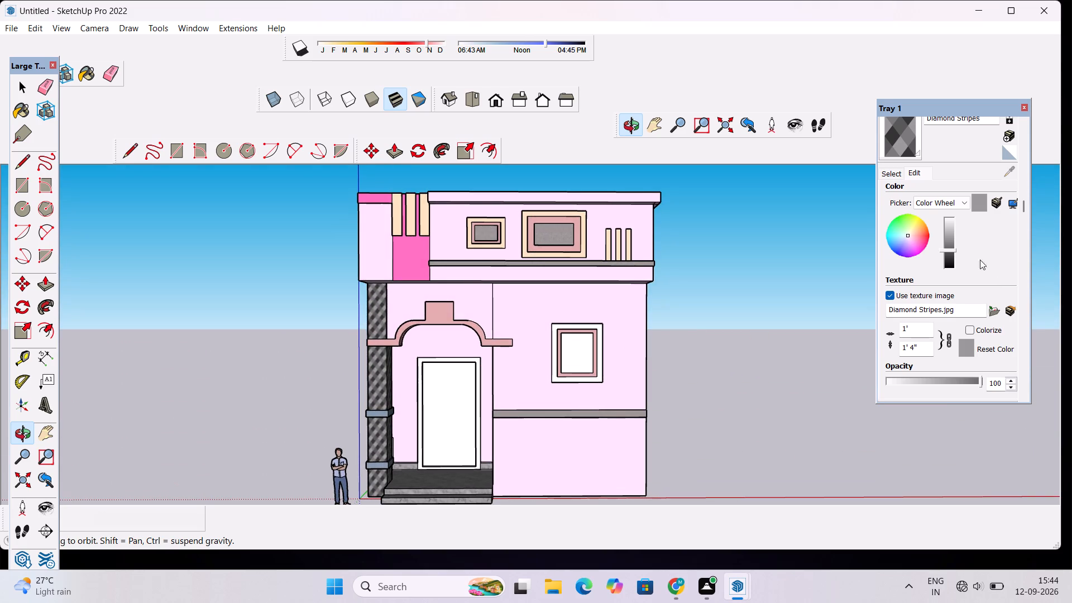
Paint the column's front faces above, between and below its bands with the Crushed Rock Gravel pattern.
left_click(896, 175)
scroll(941, 272, "down", 1)
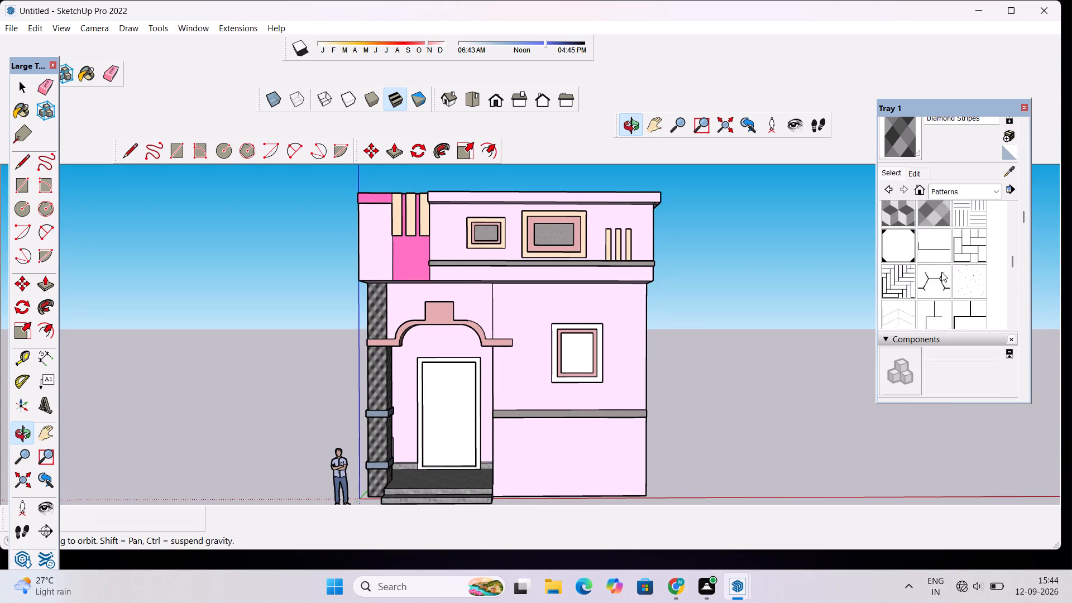
scroll(941, 272, "down", 1)
scroll(941, 272, "up", 5)
scroll(941, 272, "down", 2)
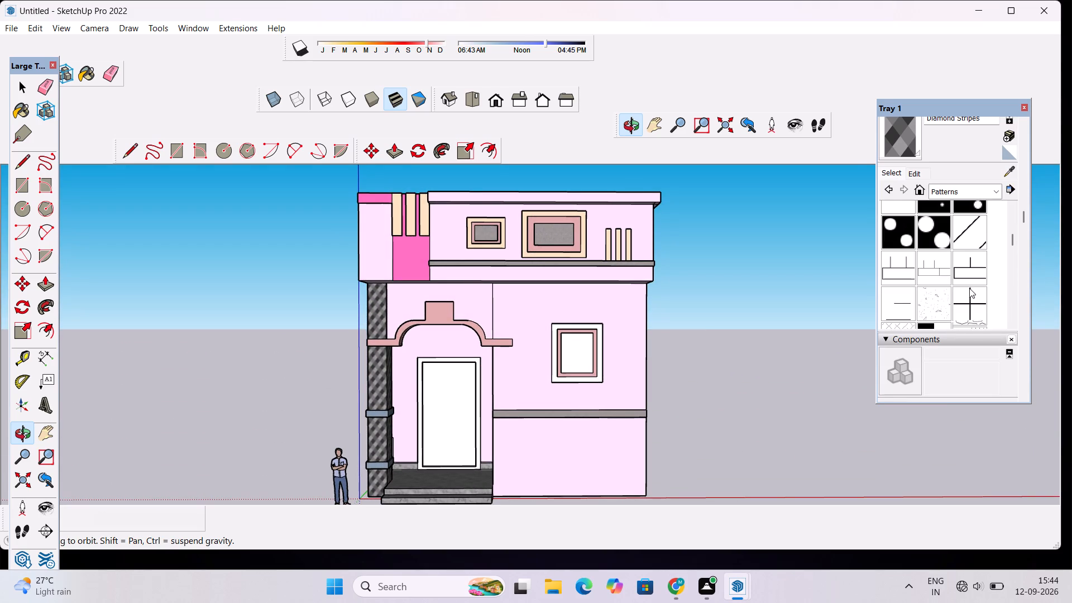
scroll(969, 288, "down", 1)
left_click(970, 246)
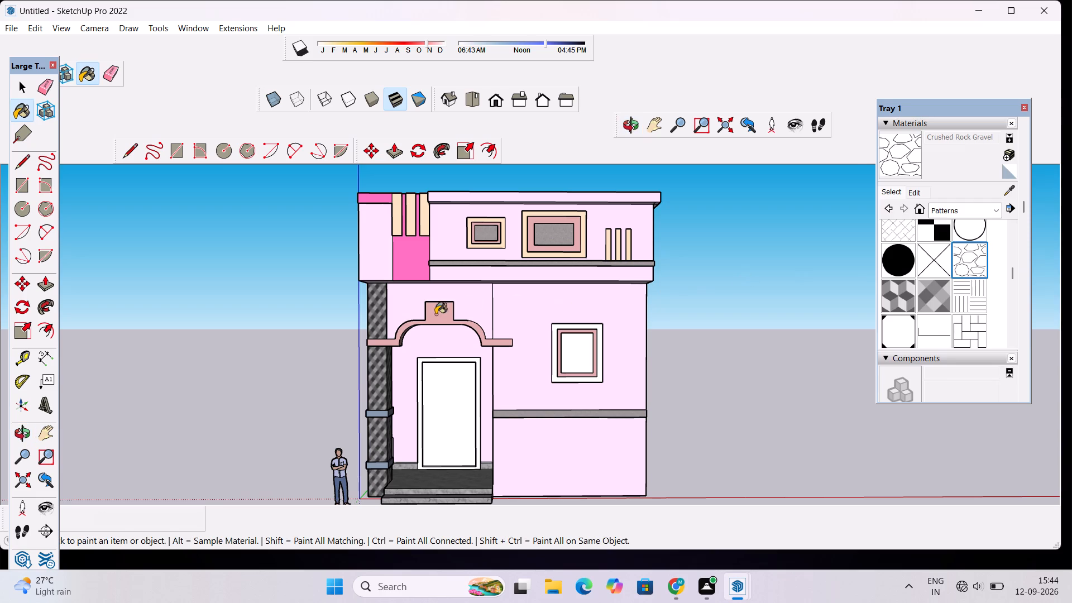
left_click(366, 320)
left_click(371, 313)
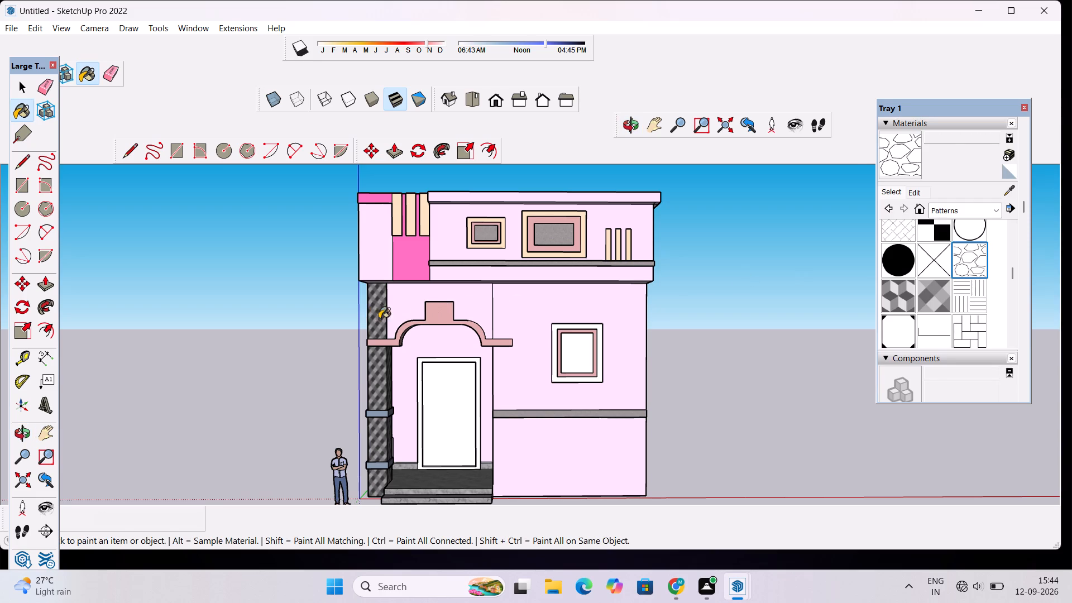
scroll(379, 319, "up", 17)
scroll(380, 319, "down", 5)
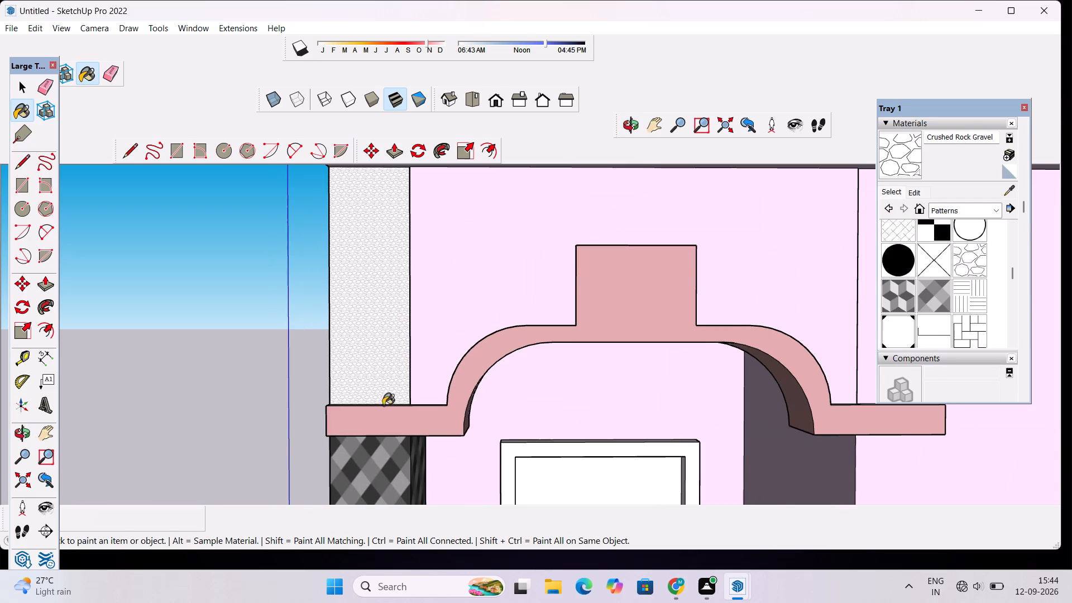
left_click(379, 419)
scroll(388, 291, "down", 12)
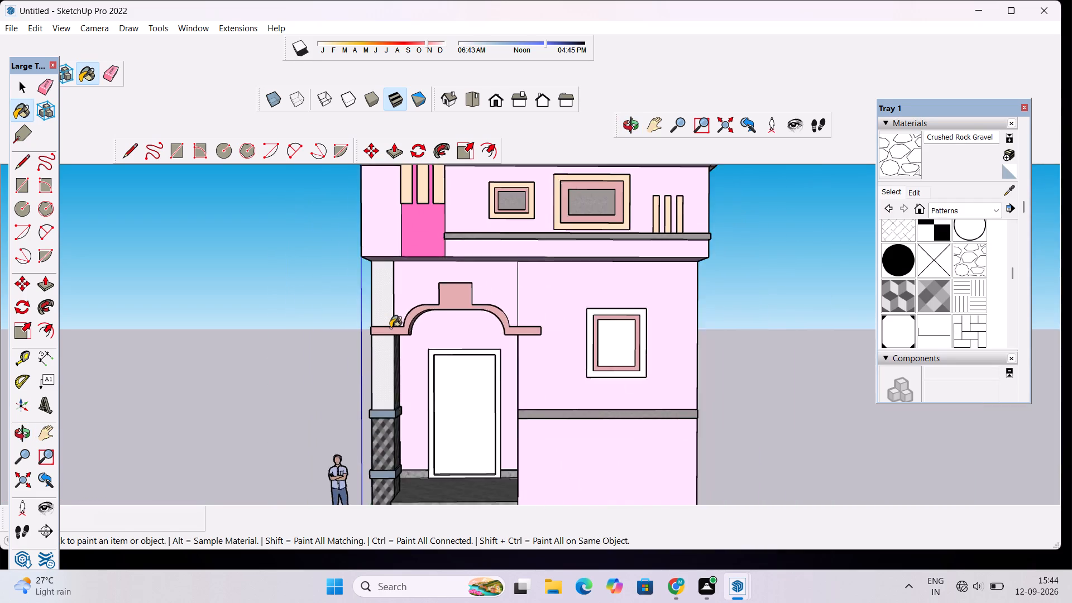
scroll(390, 328, "down", 8)
scroll(409, 420, "up", 10)
left_click(379, 365)
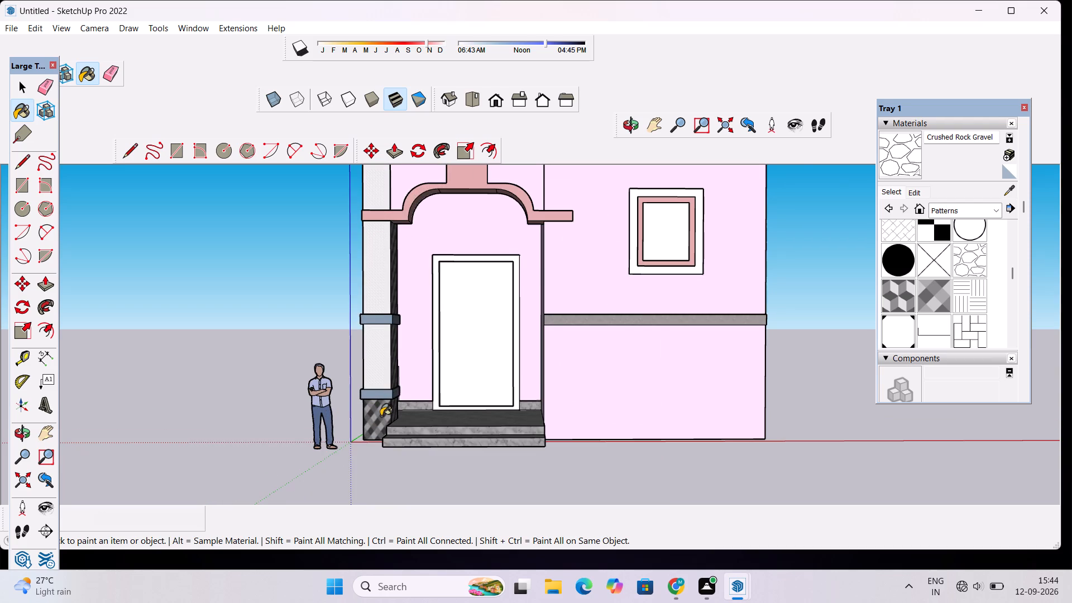
left_click(381, 416)
Paint the column's door-side faces above, between and below the bands with Crushed Rock Gravel.
scroll(381, 355, "up", 6)
left_click(406, 251)
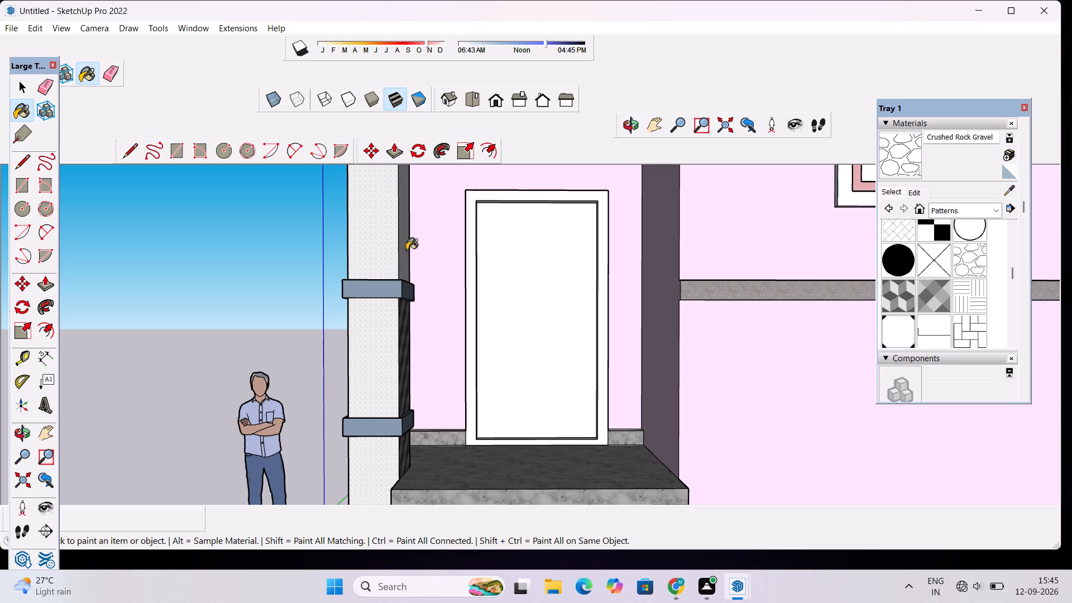
scroll(402, 385, "up", 9)
left_click(396, 377)
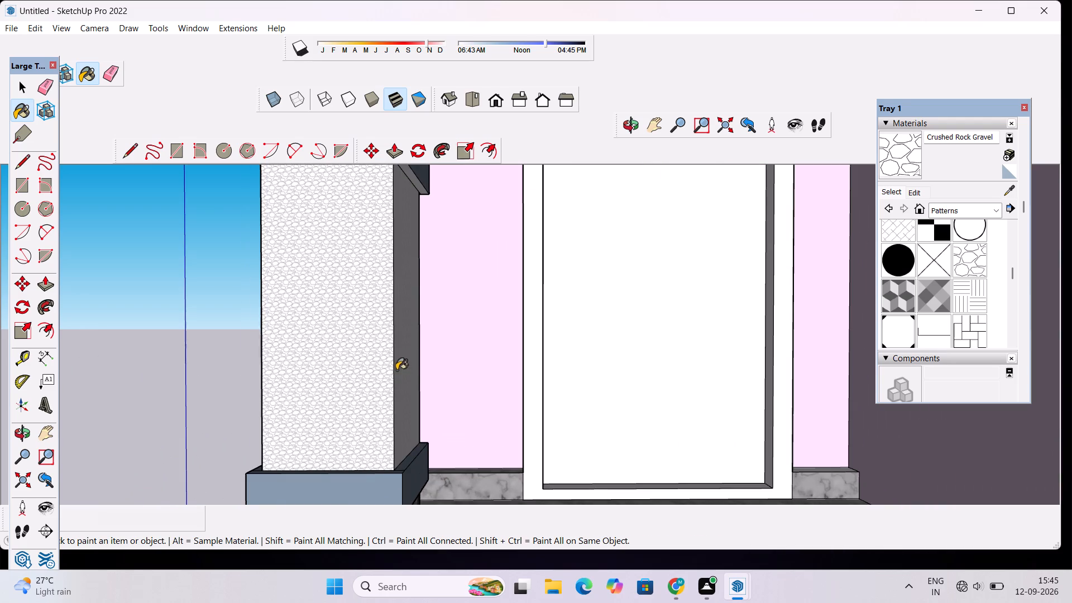
scroll(405, 313, "down", 7)
scroll(413, 277, "up", 1)
scroll(413, 268, "down", 5)
scroll(415, 404, "up", 8)
left_click(398, 366)
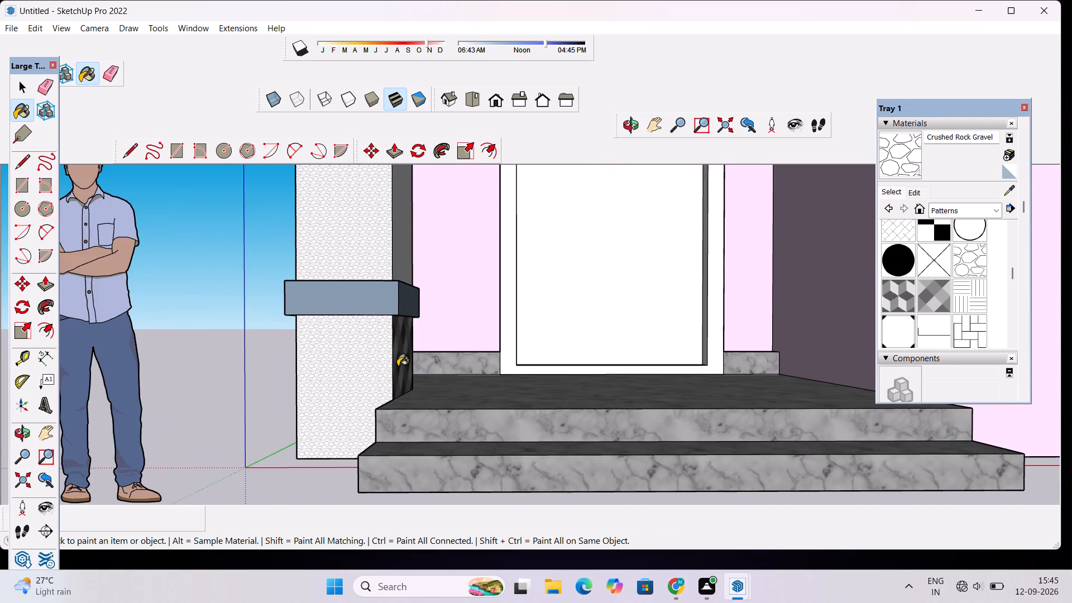
scroll(394, 348, "down", 10)
Paint the two striped sections on the column's outer side, above and below the upper band, with Crushed Rock Gravel.
left_click(626, 121)
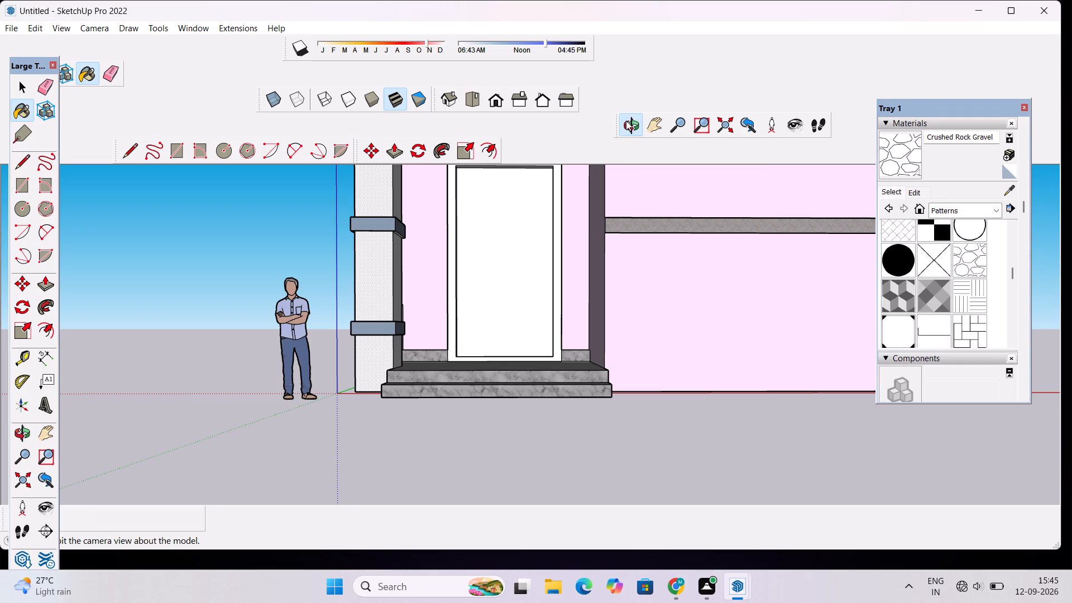
left_click_drag(471, 177, 710, 214)
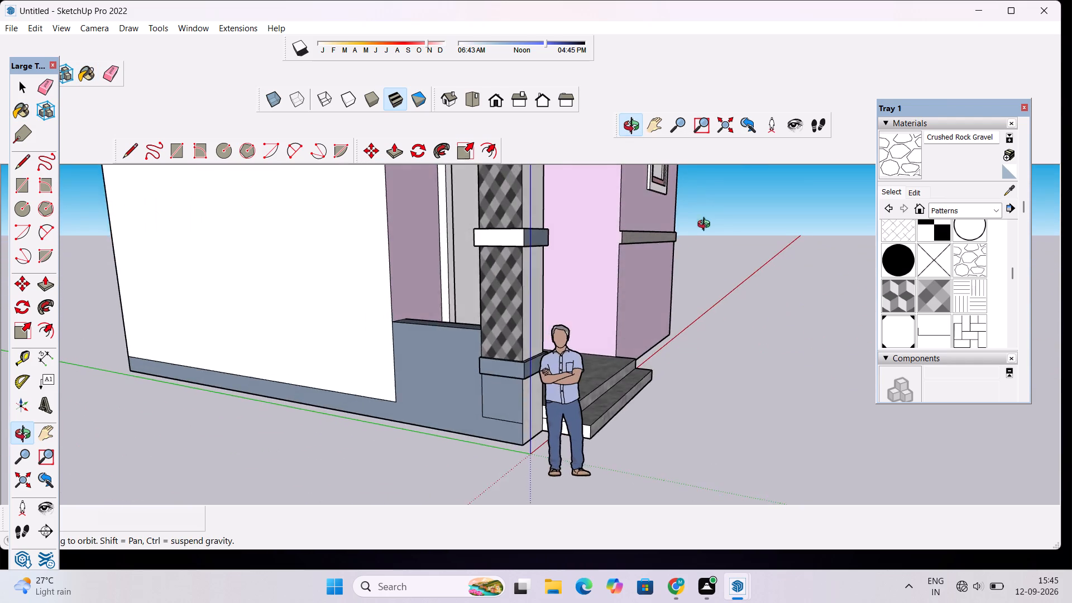
scroll(652, 258, "down", 11)
scroll(631, 194, "up", 5)
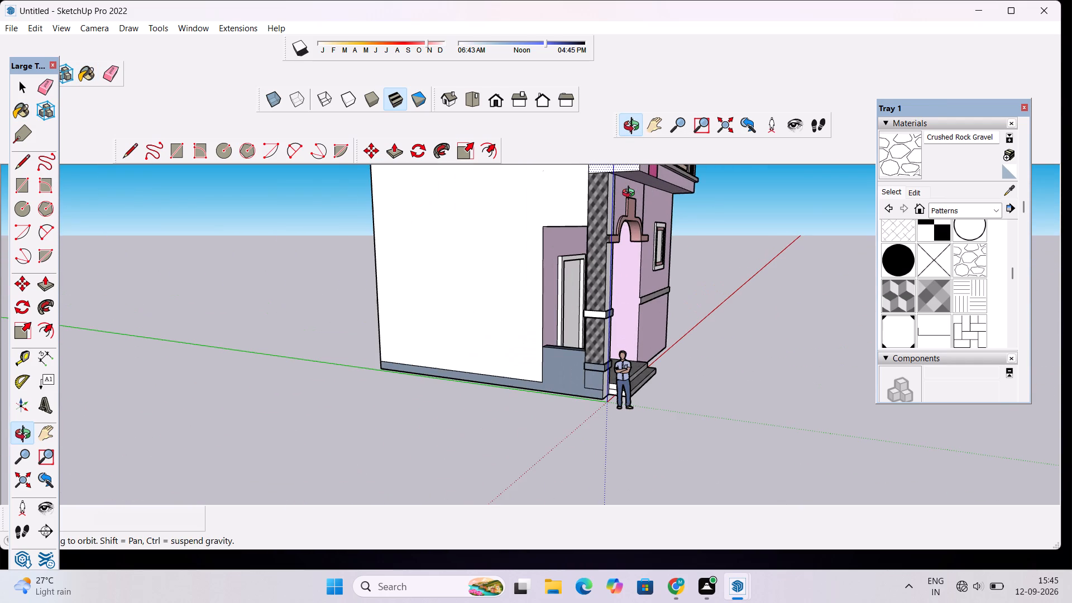
left_click(902, 155)
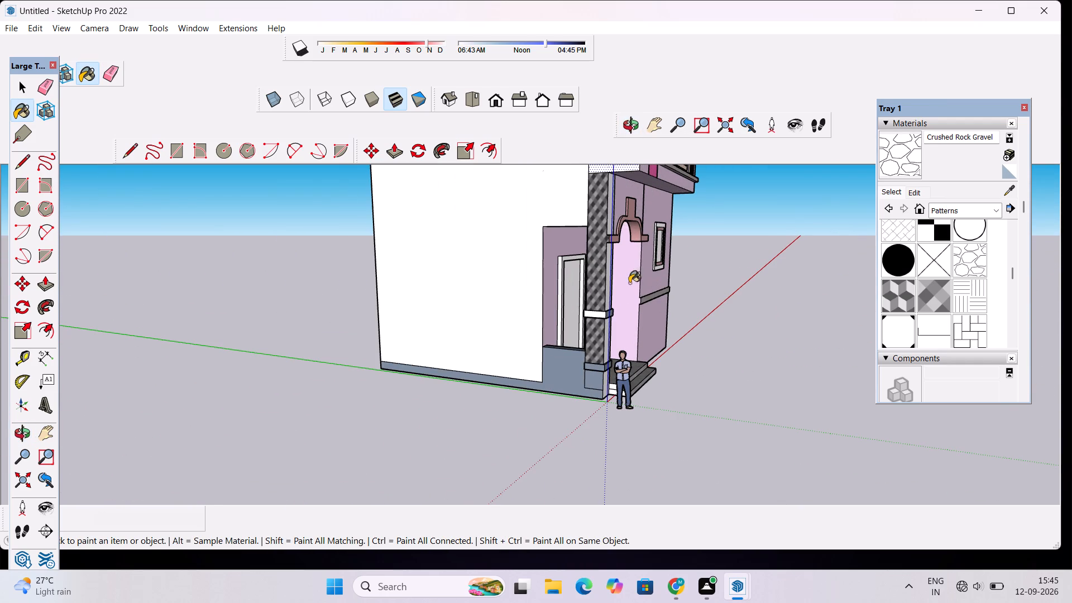
left_click(598, 247)
scroll(592, 351, "up", 5)
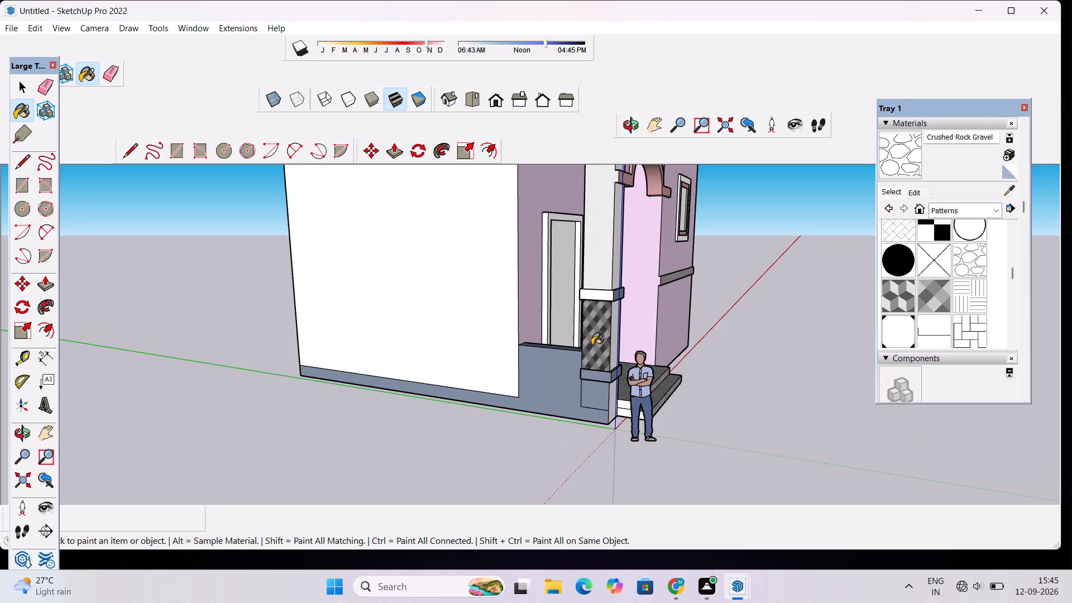
left_click(596, 336)
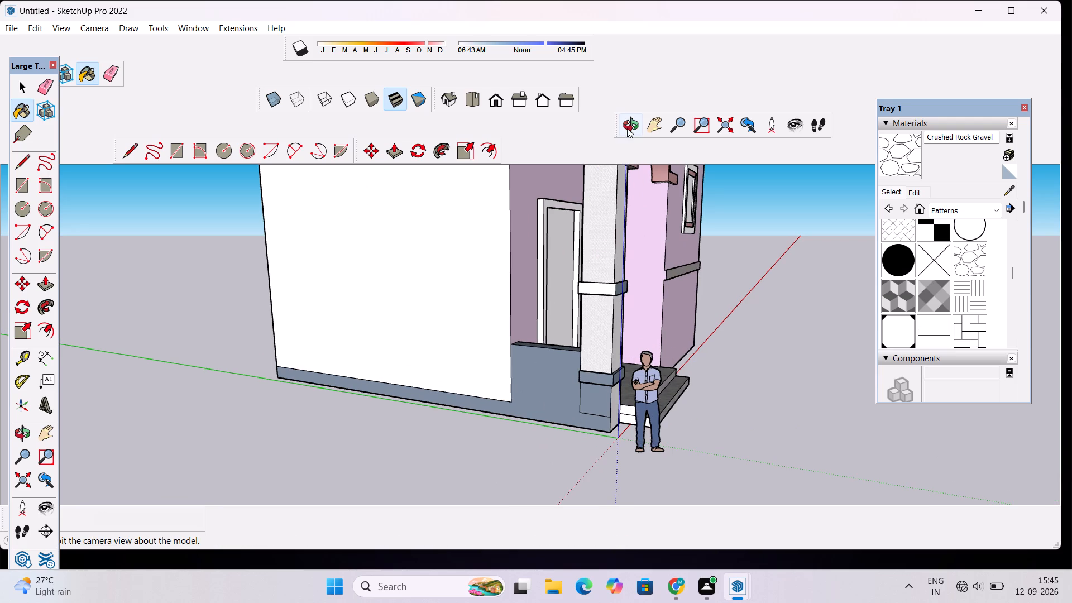
Paint the rear faces of the column above and below its upper band with Crushed Rock Gravel.
left_click(628, 126)
left_click_drag(567, 217, 731, 248)
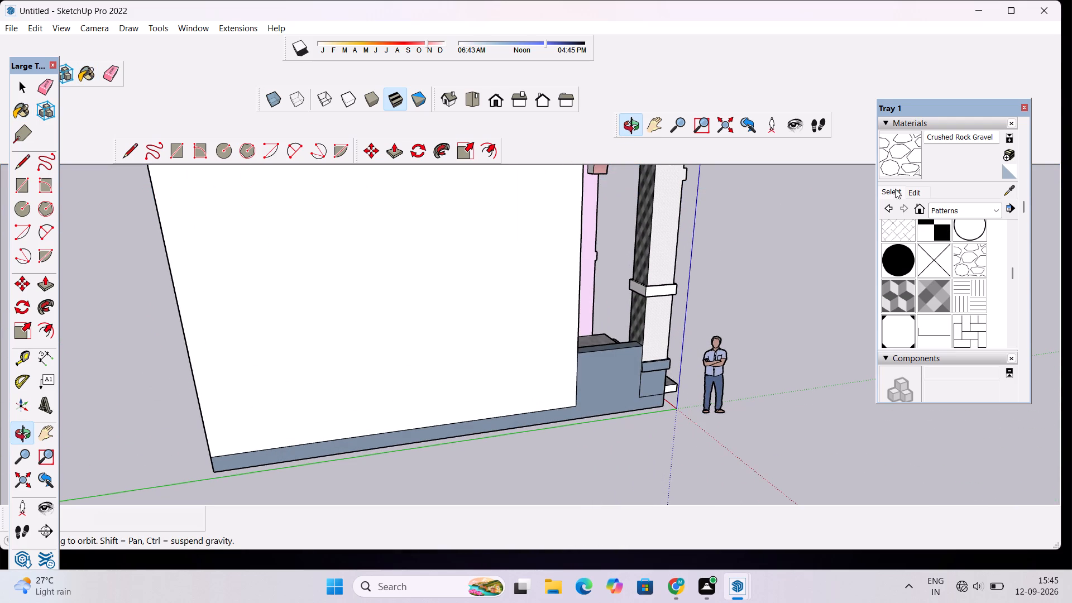
left_click(893, 166)
left_click(647, 253)
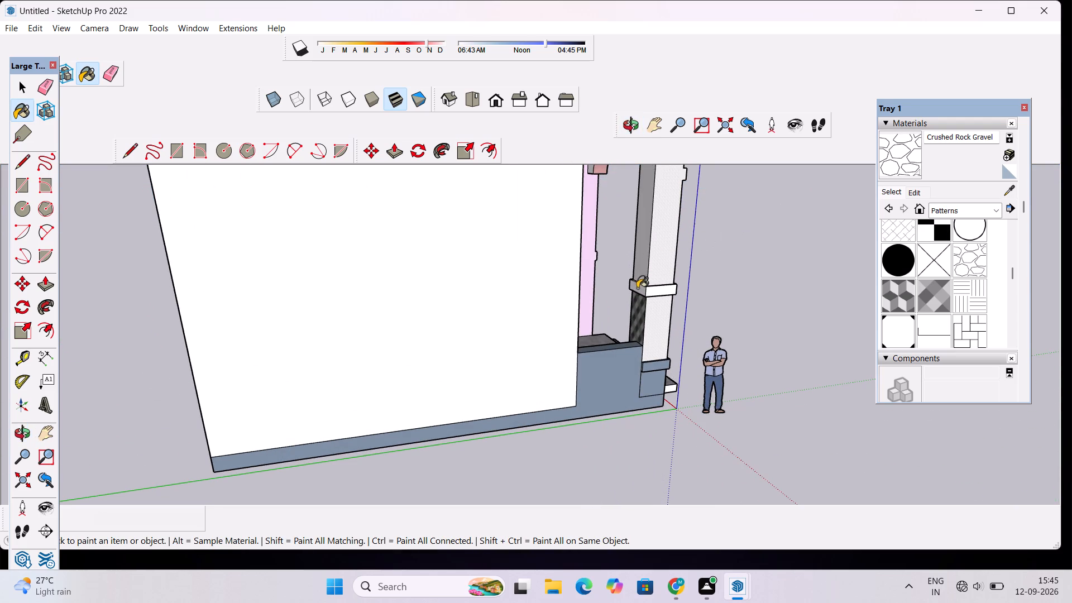
left_click(636, 309)
Darken the Crushed Rock Gravel material to a dark grey by lowering its colour brightness.
left_click(632, 126)
left_click_drag(754, 262, 754, 263)
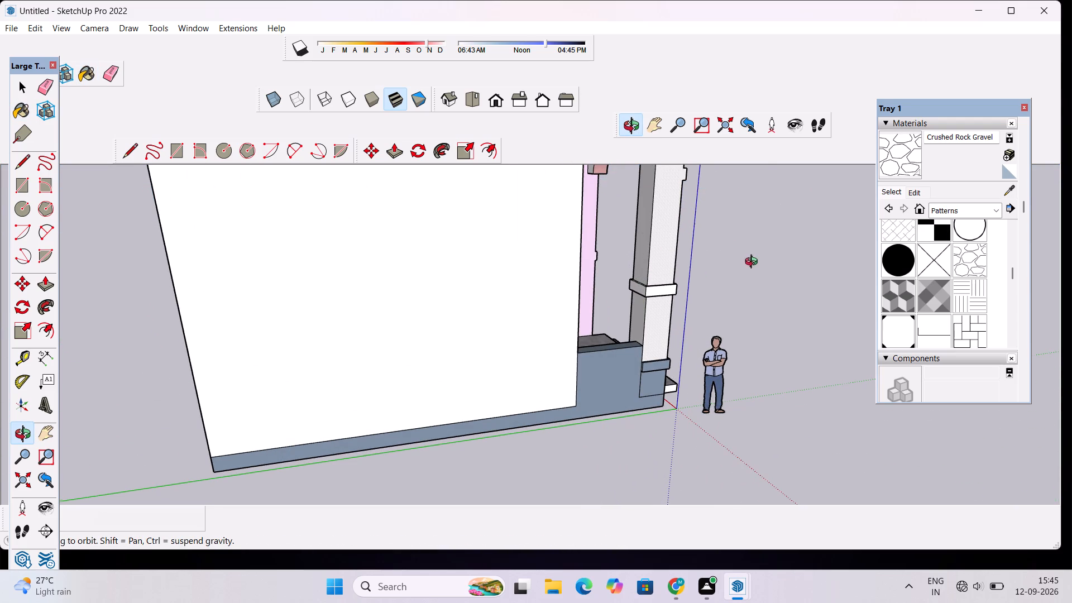
left_click_drag(754, 263, 359, 320)
scroll(318, 320, "down", 6)
left_click_drag(414, 309, 320, 299)
scroll(451, 301, "up", 7)
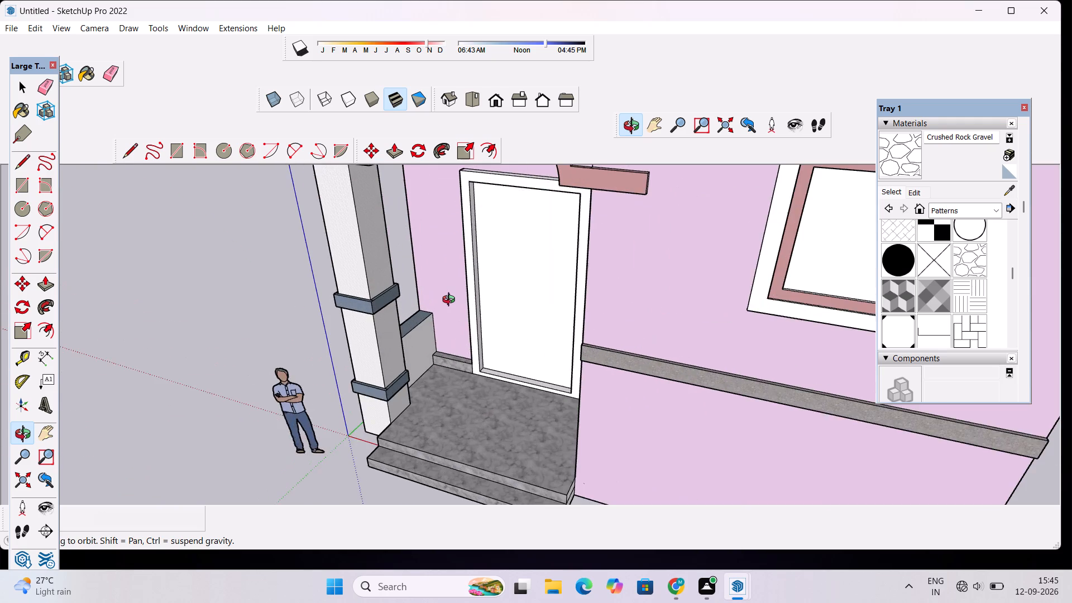
scroll(452, 301, "down", 6)
left_click_drag(435, 354, 449, 337)
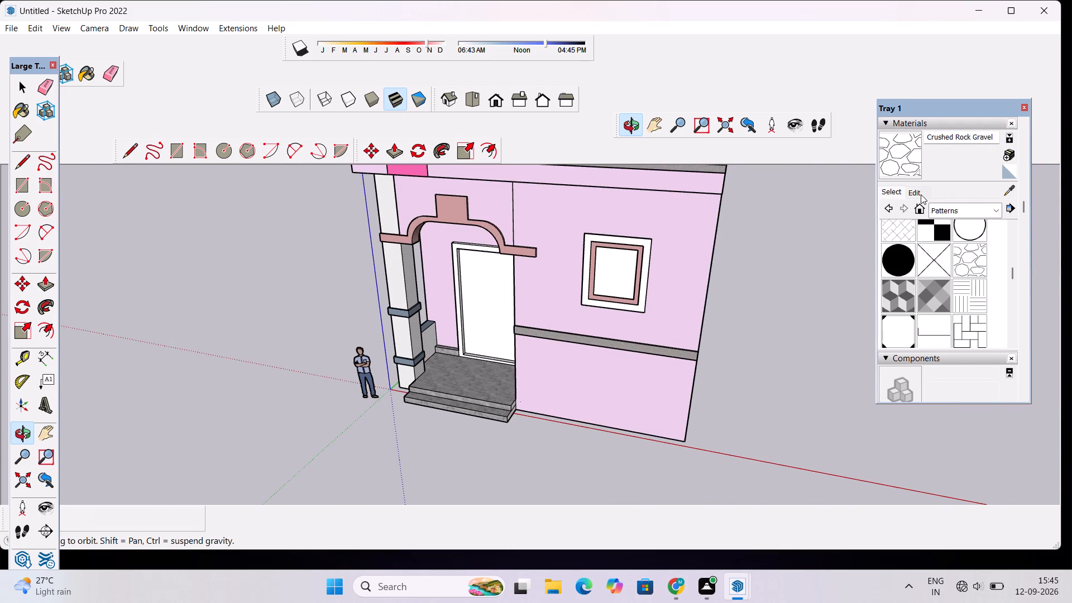
left_click(919, 194)
left_click(946, 253)
left_click(948, 259)
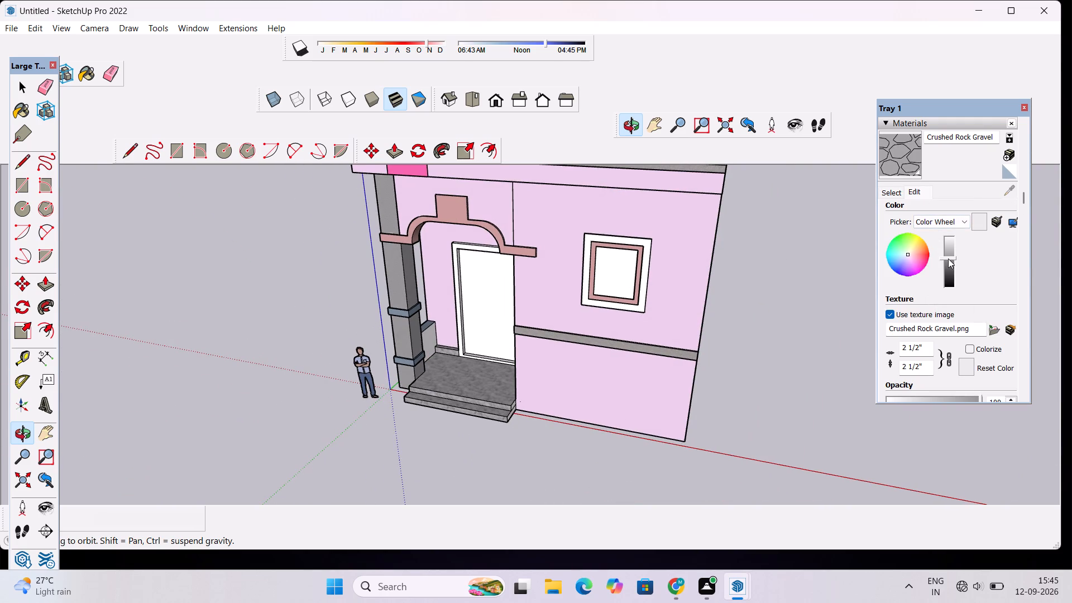
left_click(949, 264)
left_click(949, 267)
Set the Crushed Rock Gravel texture width to 2' with the proportions locked.
left_click(623, 131)
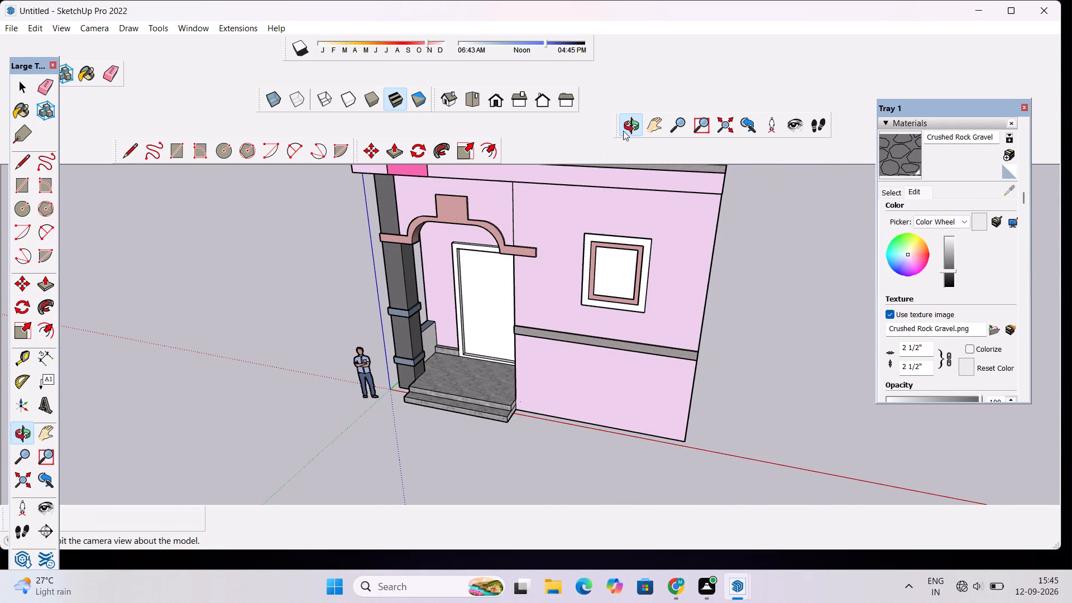
left_click_drag(398, 345, 545, 156)
scroll(420, 274, "up", 8)
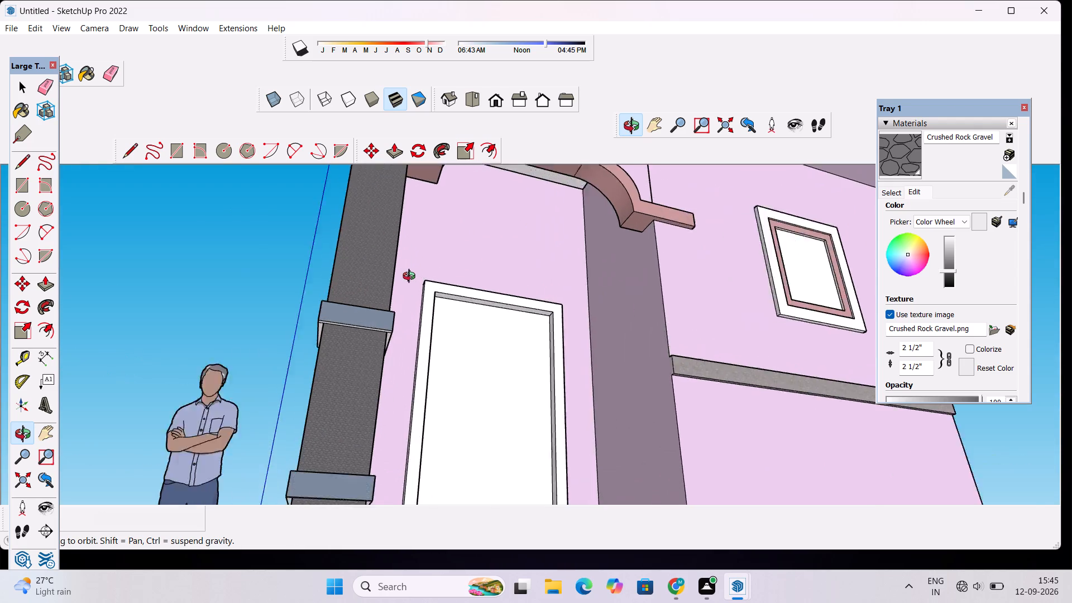
scroll(411, 277, "up", 3)
scroll(387, 273, "down", 2)
left_click_drag(387, 271, 340, 312)
scroll(925, 312, "down", 2)
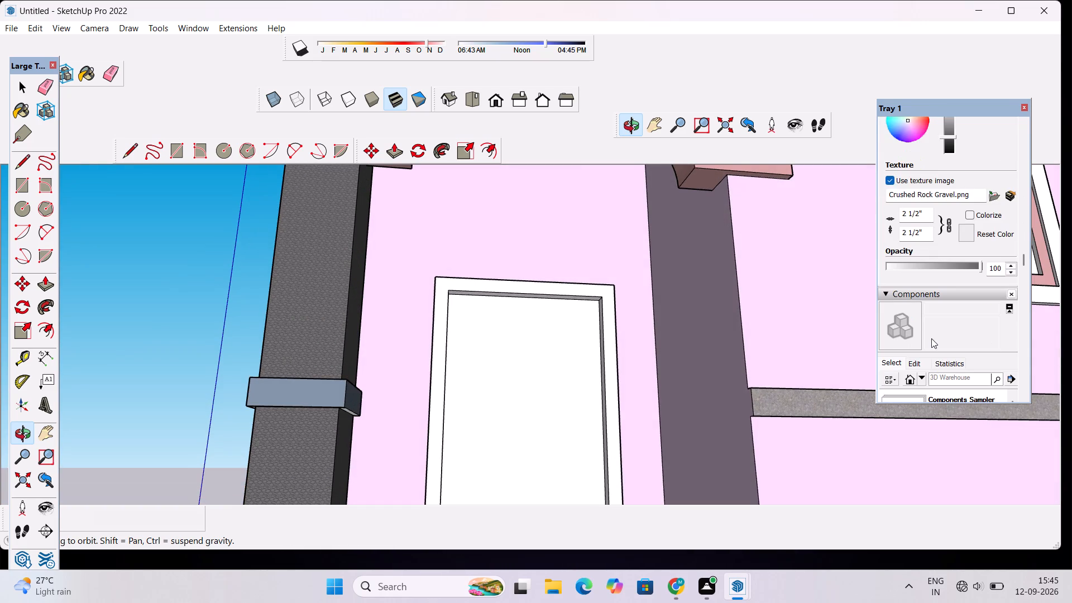
left_click(925, 210)
key("BackSpace")
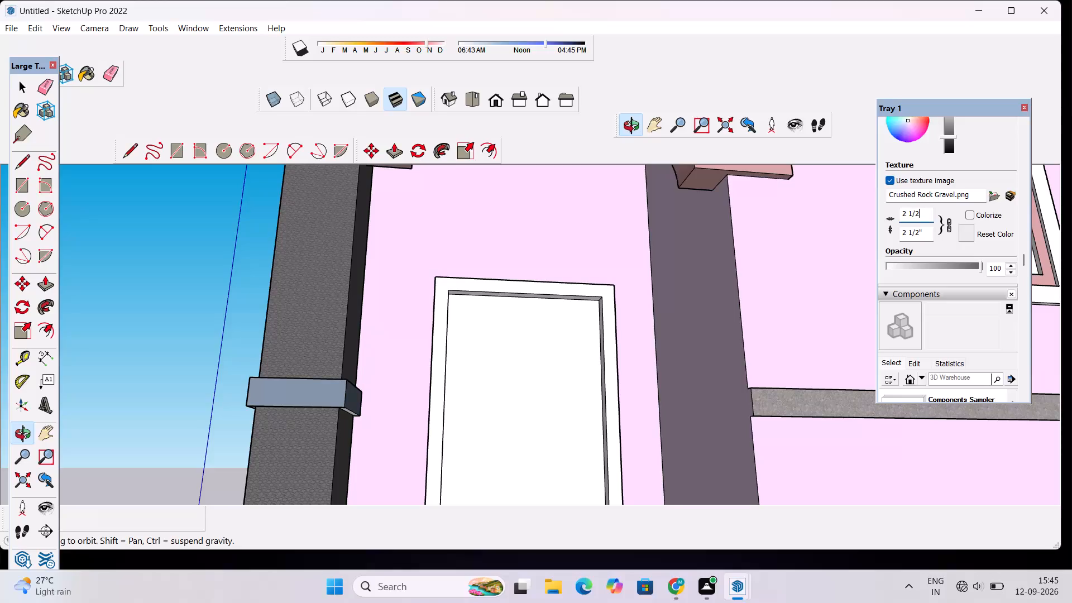
key("BackSpace")
key("BackSpace")
key("BackSpace")
key("BackSpace")
key("BackSpace")
key("BackSpace")
type("2'")
key("Return")
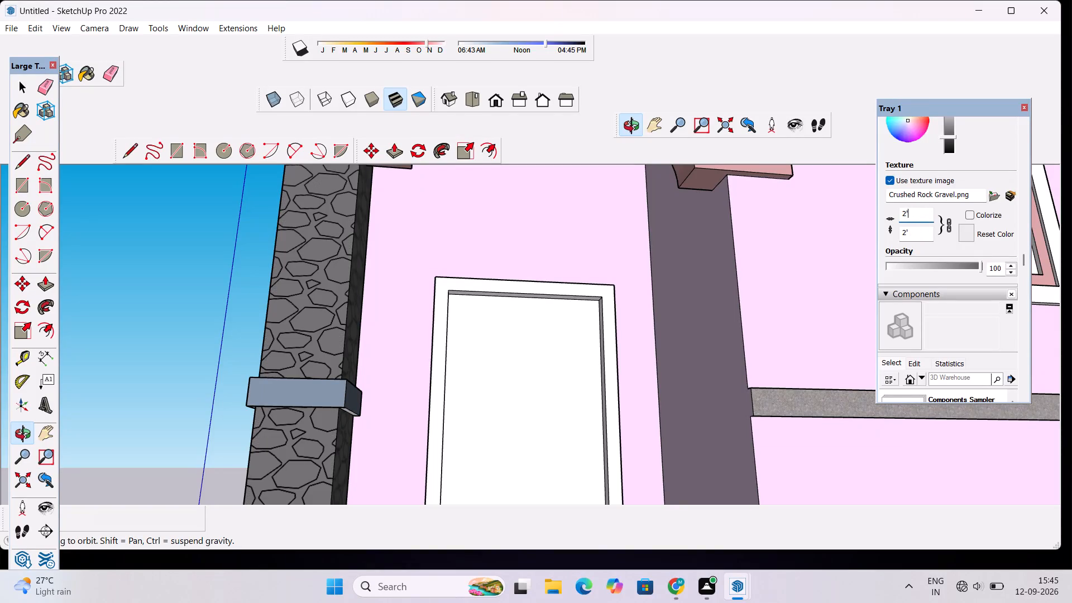
Examine the column, porch and front facade from several angles and distances.
scroll(524, 280, "down", 11)
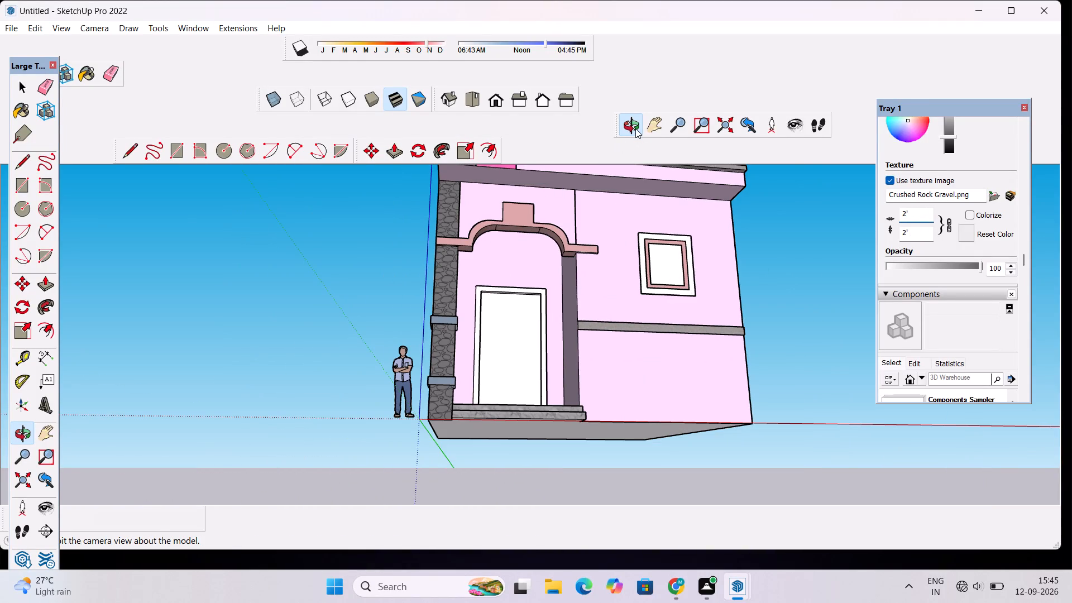
left_click(635, 128)
left_click_drag(571, 236, 537, 377)
scroll(527, 365, "up", 5)
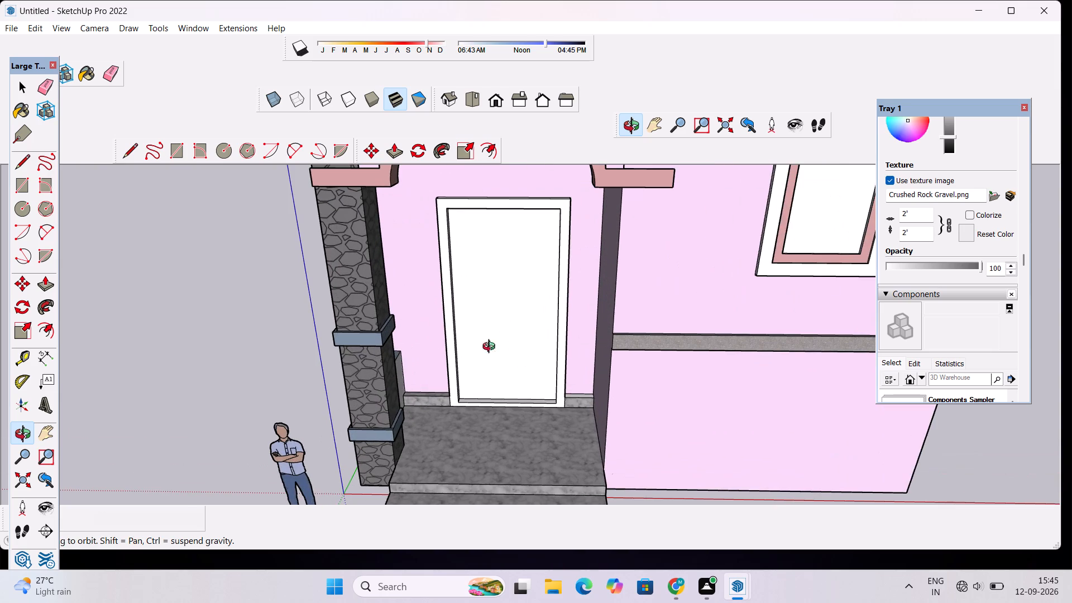
left_click_drag(342, 332, 661, 296)
scroll(661, 295, "down", 7)
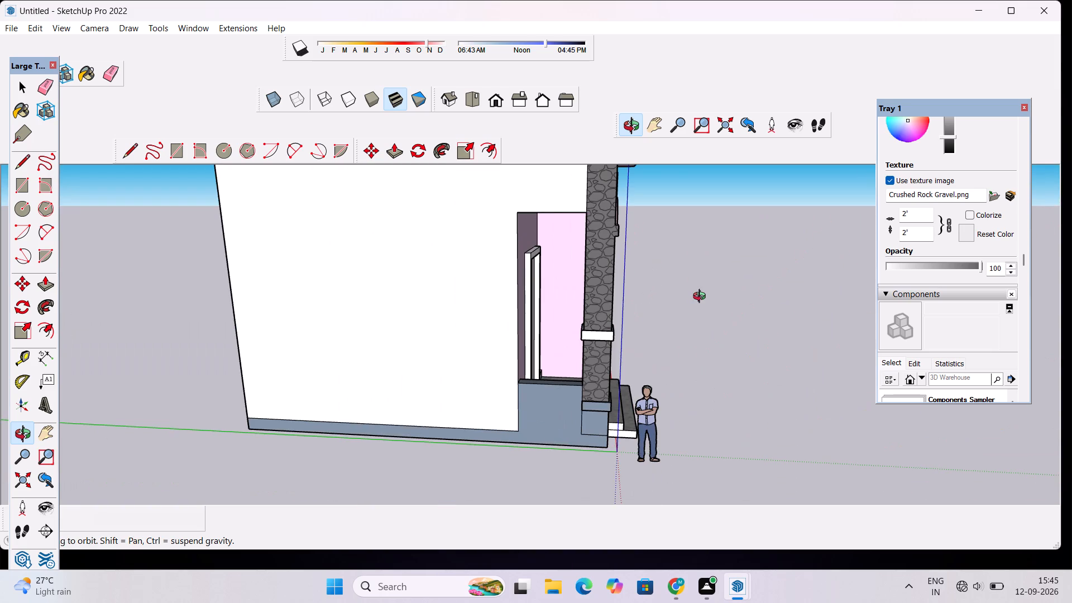
left_click_drag(742, 315, 527, 274)
scroll(521, 284, "down", 5)
left_click_drag(528, 283, 362, 401)
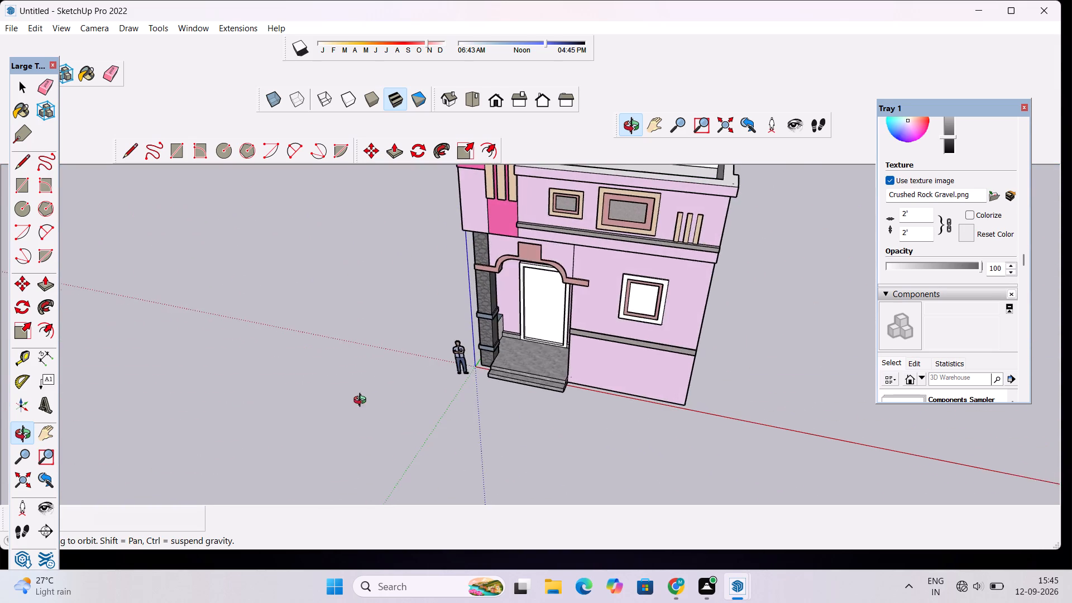
left_click_drag(362, 401, 362, 403)
scroll(492, 339, "up", 3)
left_click_drag(531, 353, 575, 288)
scroll(577, 288, "up", 2)
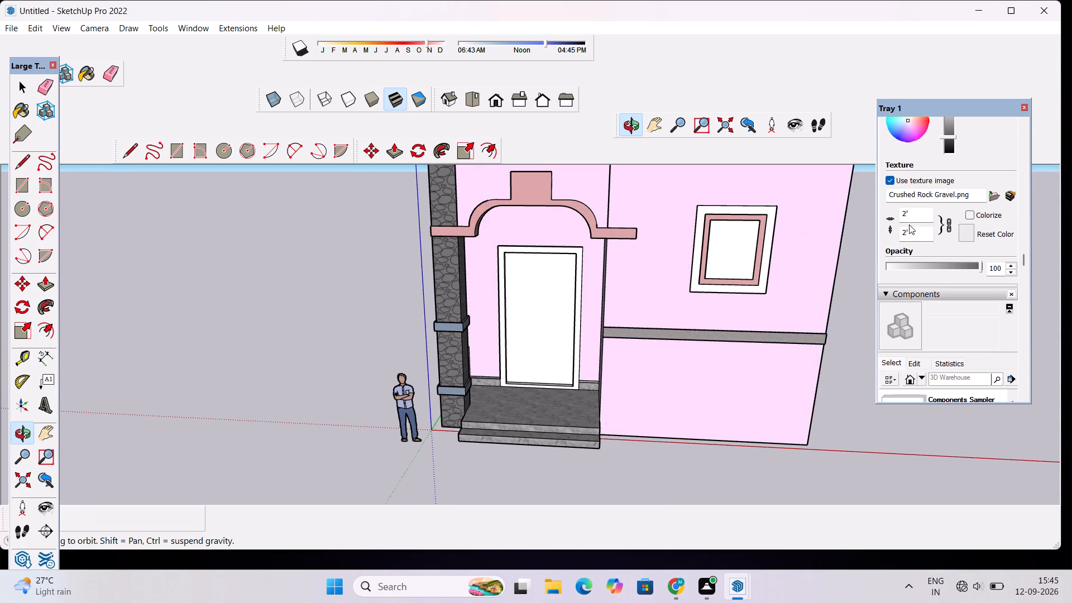
Paint the front and top faces of the entrance door frame with 0017_IndianRed from the Colors-Named collection.
scroll(922, 280, "up", 3)
left_click(894, 257)
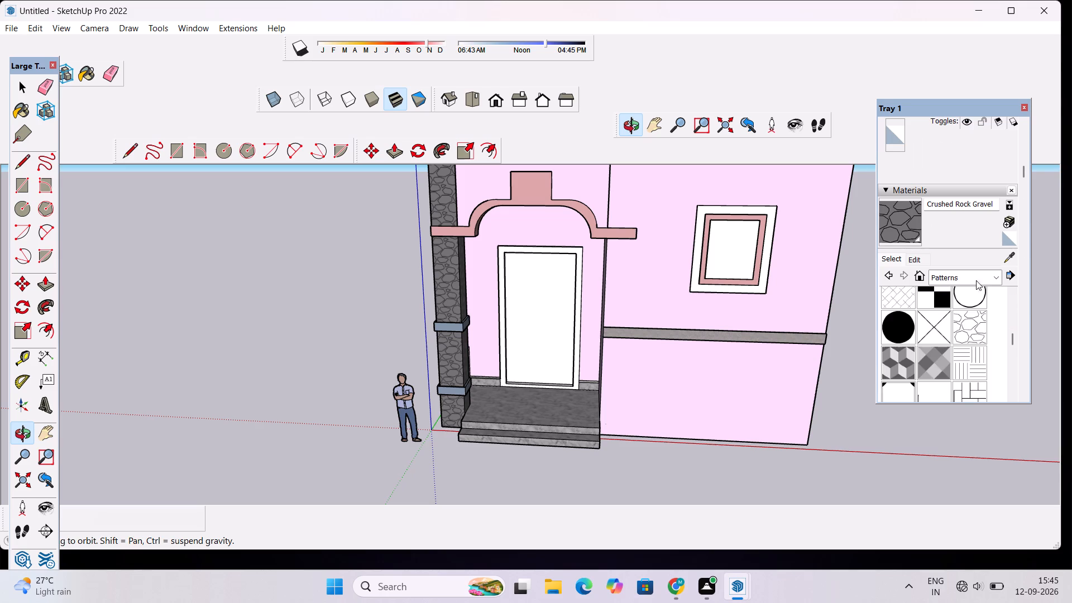
left_click(992, 283)
left_click(973, 336)
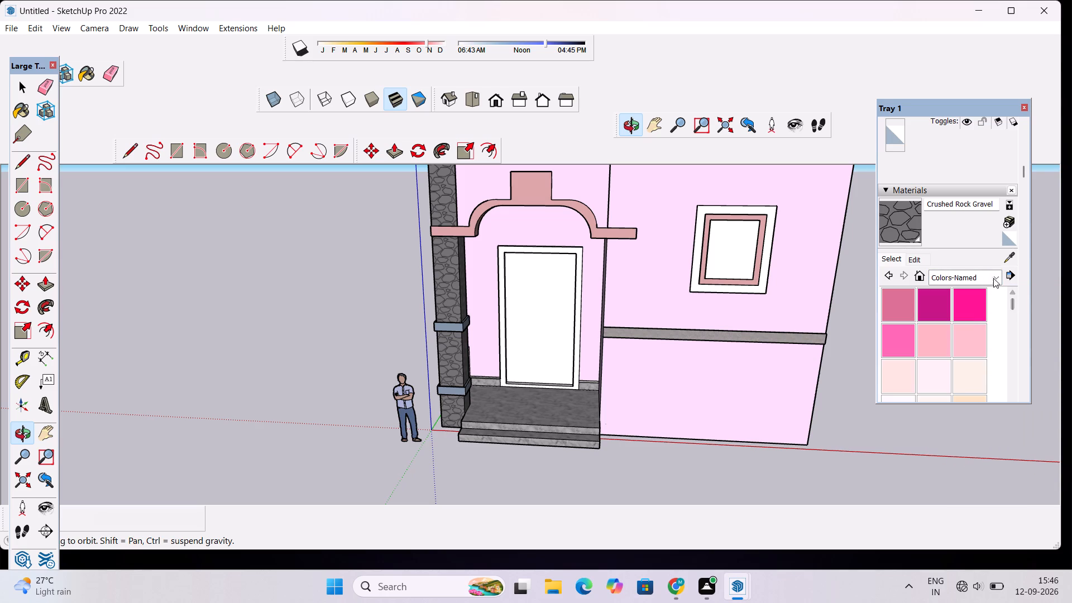
scroll(972, 322, "down", 2)
left_click(937, 347)
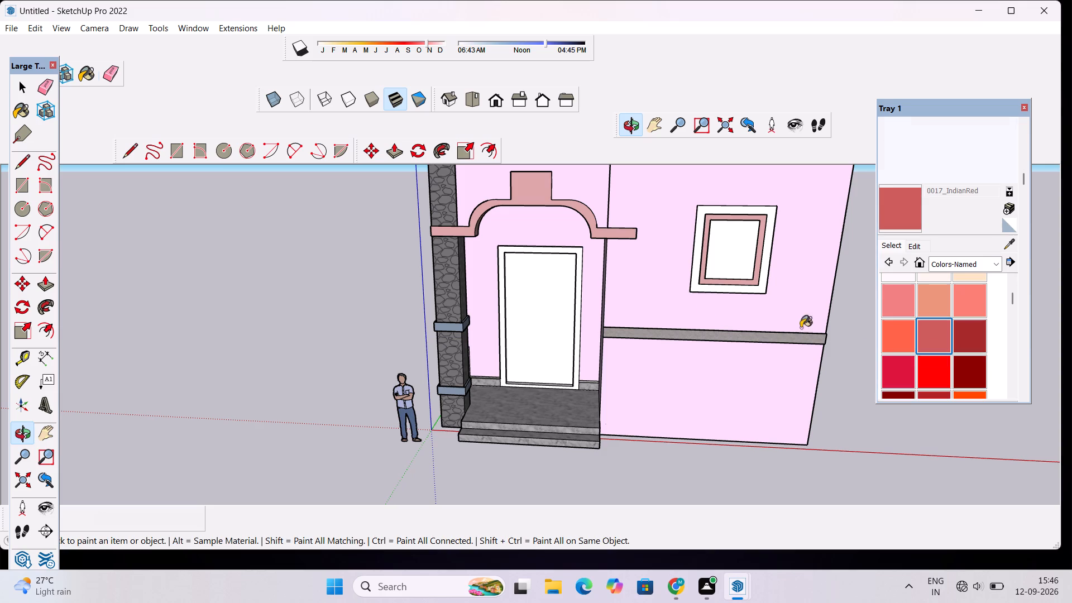
scroll(527, 254, "up", 4)
left_click(536, 247)
scroll(536, 247, "up", 11)
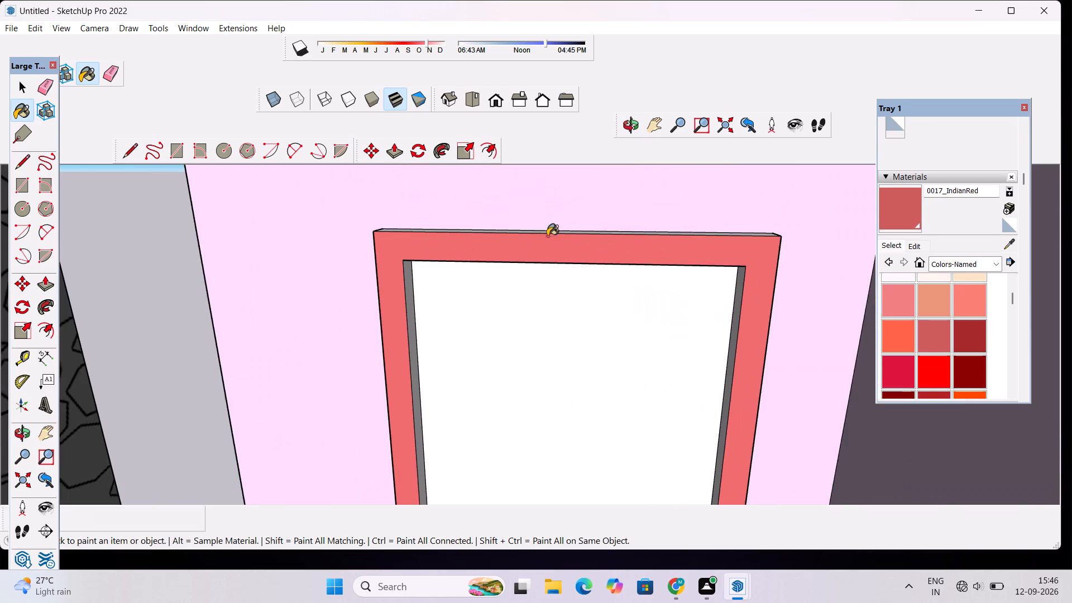
scroll(550, 231, "up", 8)
left_click(550, 233)
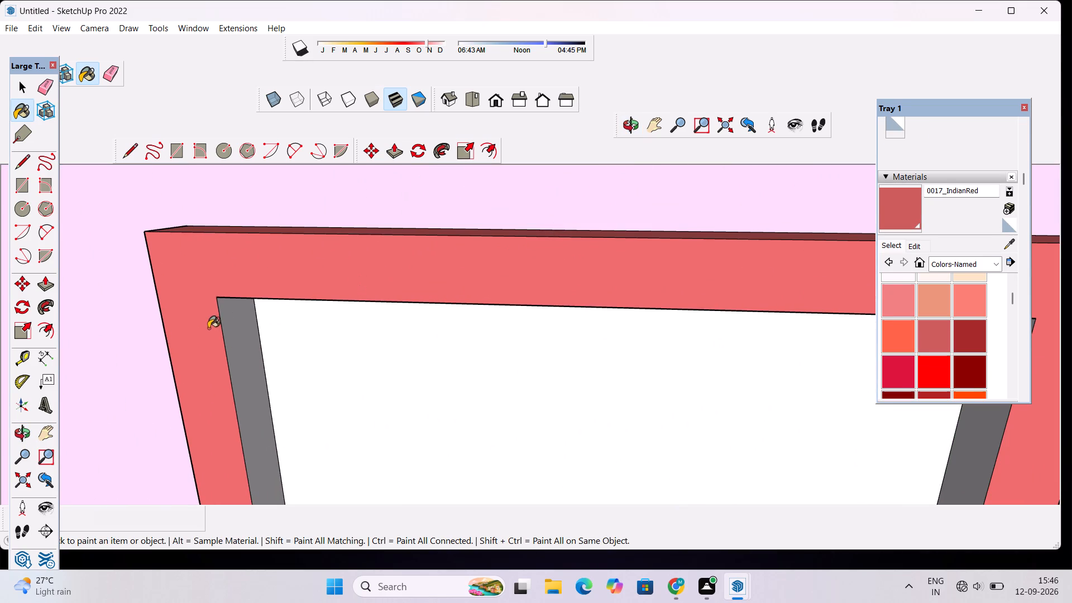
Paint both inner side faces and the inner bottom face of the door frame with 0017_IndianRed.
left_click(229, 318)
scroll(281, 267, "down", 16)
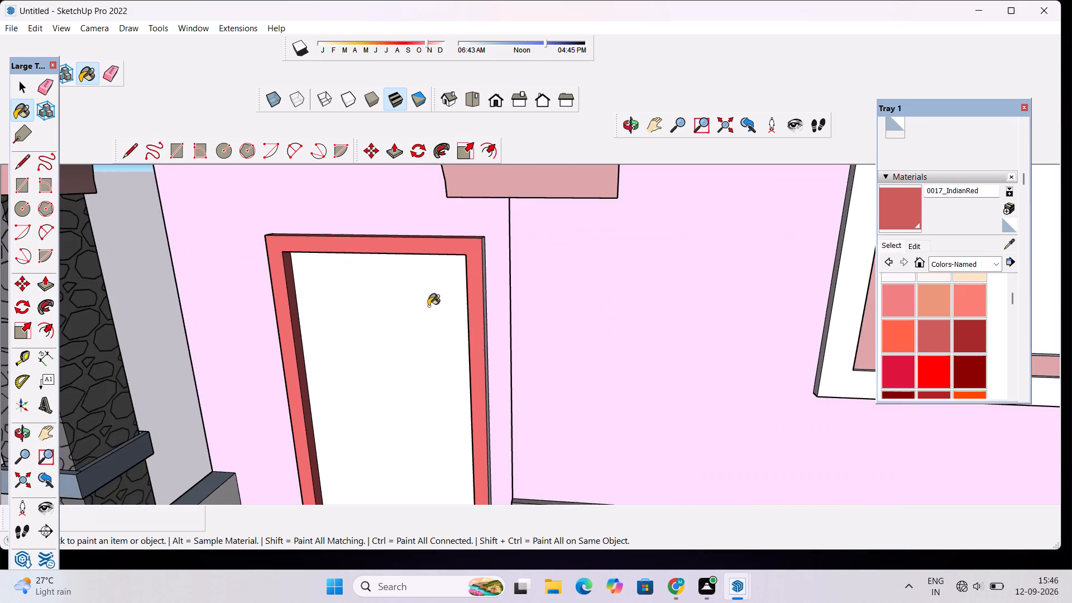
scroll(433, 332, "up", 19)
scroll(551, 319, "up", 11)
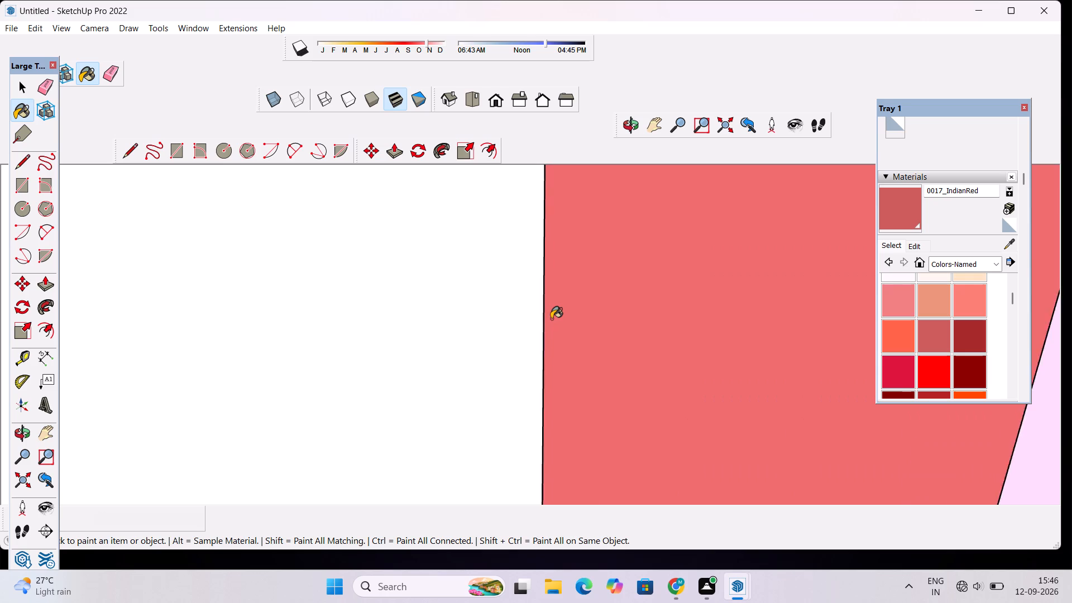
scroll(551, 319, "up", 13)
left_click(678, 312)
scroll(508, 268, "down", 6)
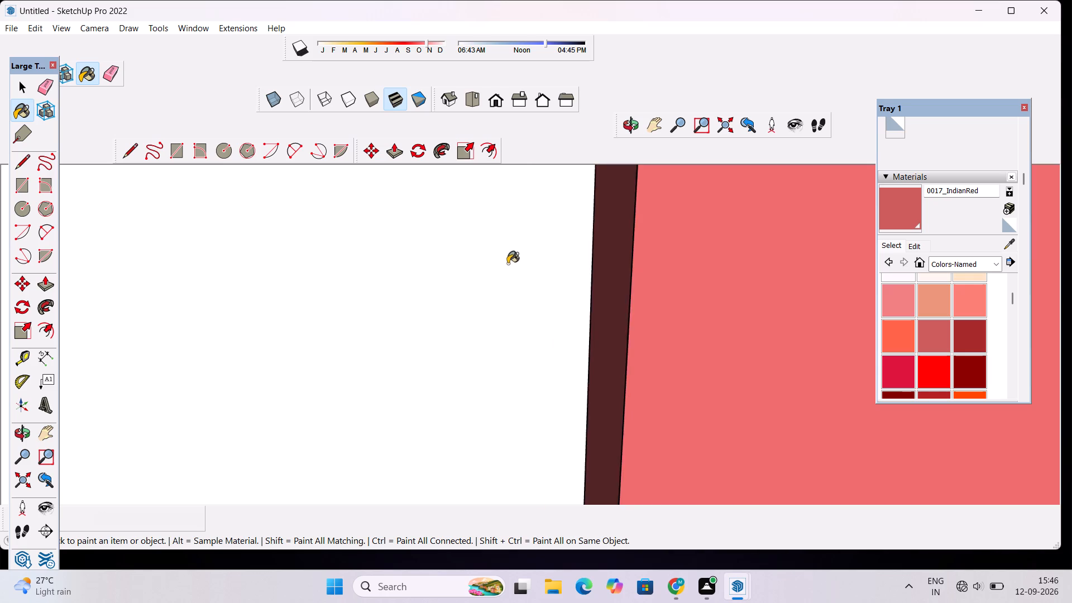
scroll(508, 264, "down", 20)
scroll(508, 264, "down", 20)
scroll(508, 264, "down", 6)
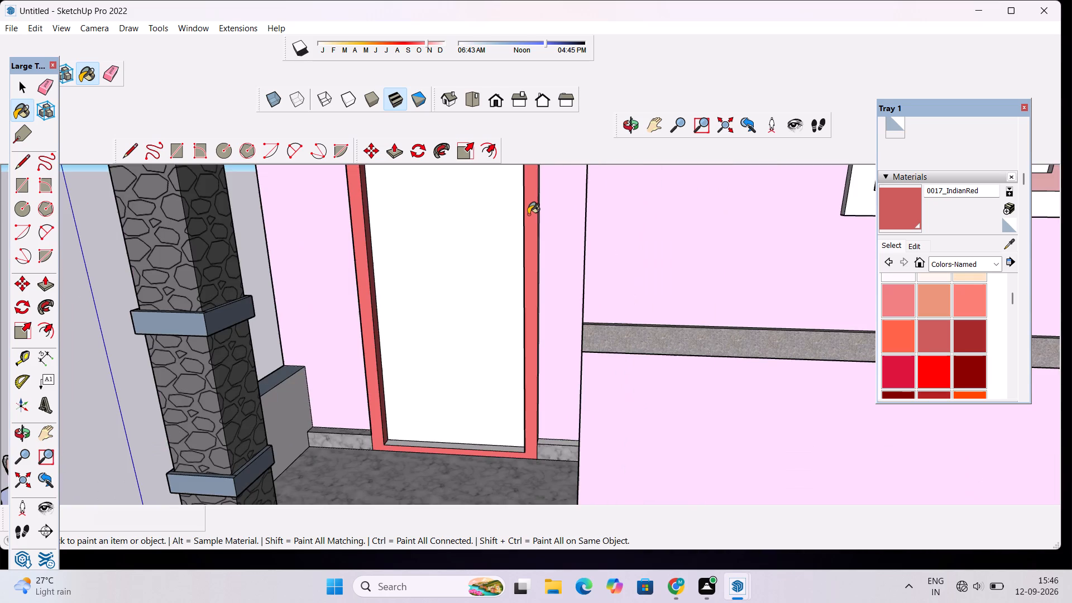
scroll(450, 456, "up", 2)
scroll(477, 395, "up", 11)
left_click(483, 415)
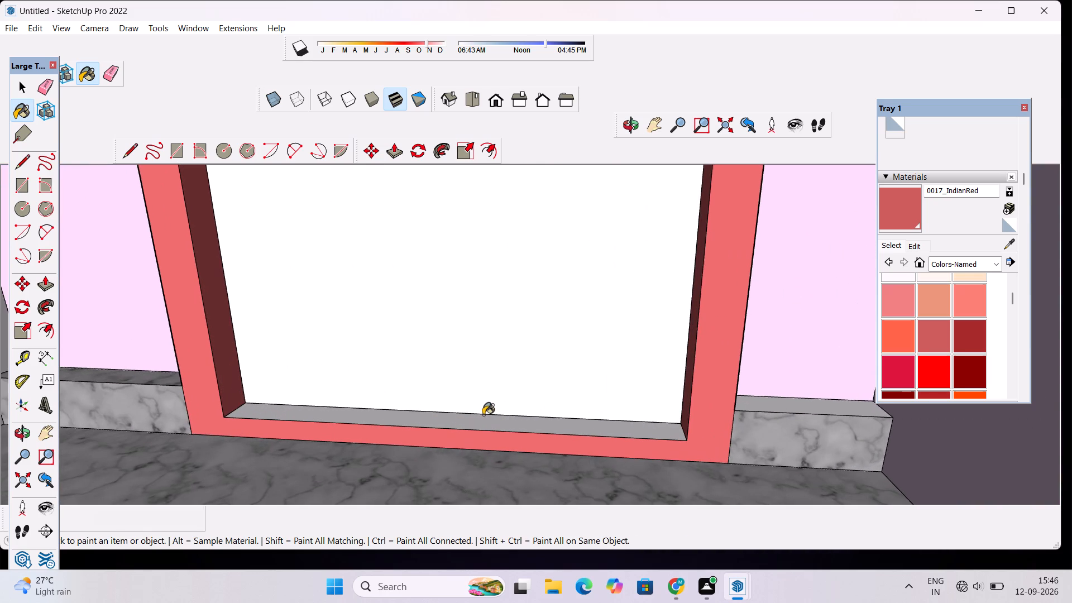
left_click(479, 418)
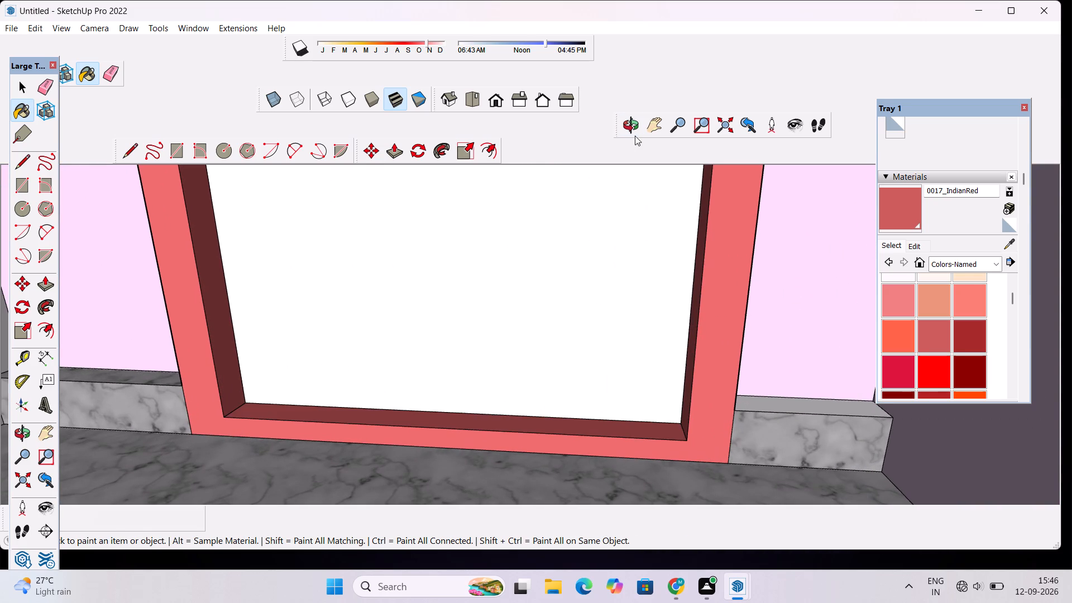
Paint the door frame's outer side face nearest the stone column with 0017_IndianRed.
left_click(635, 133)
left_click_drag(461, 309, 572, 290)
scroll(570, 299, "down", 8)
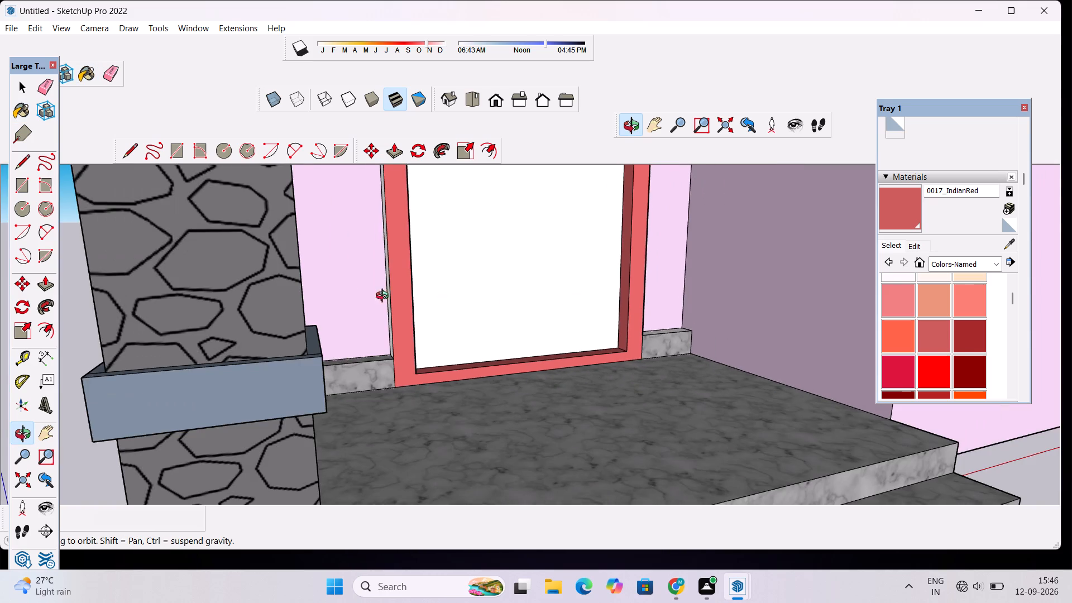
scroll(353, 293, "up", 5)
left_click_drag(381, 286, 401, 298)
scroll(411, 264, "up", 3)
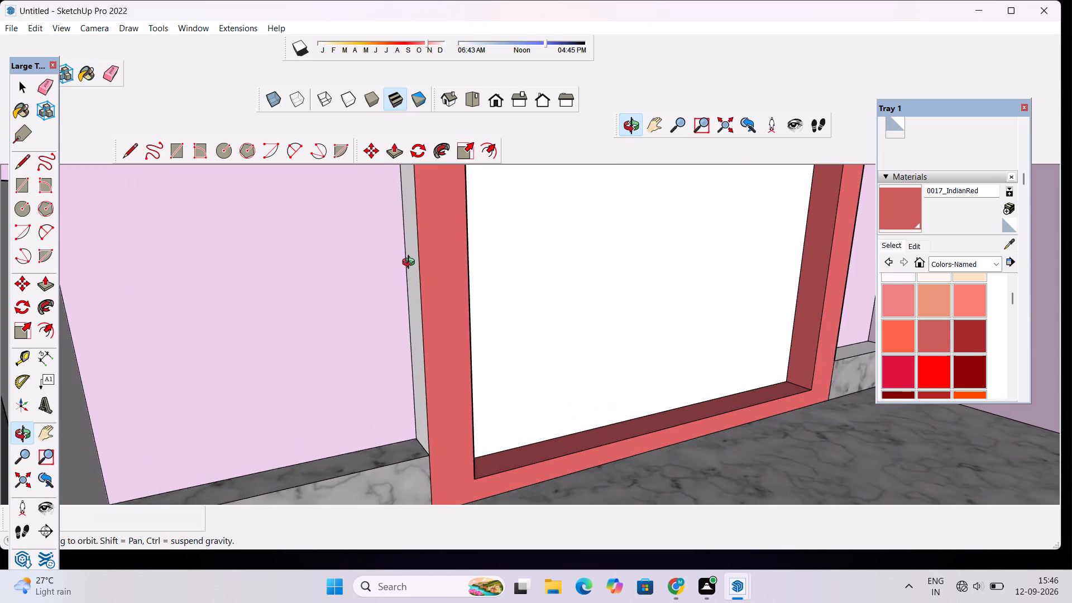
left_click_drag(411, 264, 425, 322, "shift")
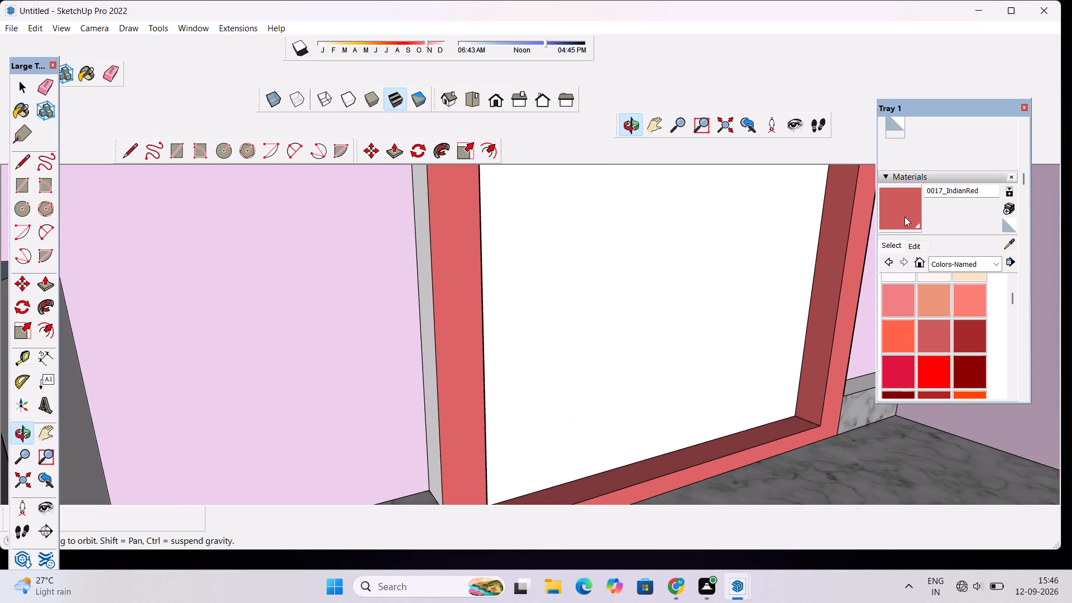
left_click(908, 215)
left_click(419, 264)
Paint the door frame's outer side face farthest from the column with 0017_IndianRed.
scroll(419, 263, "down", 6)
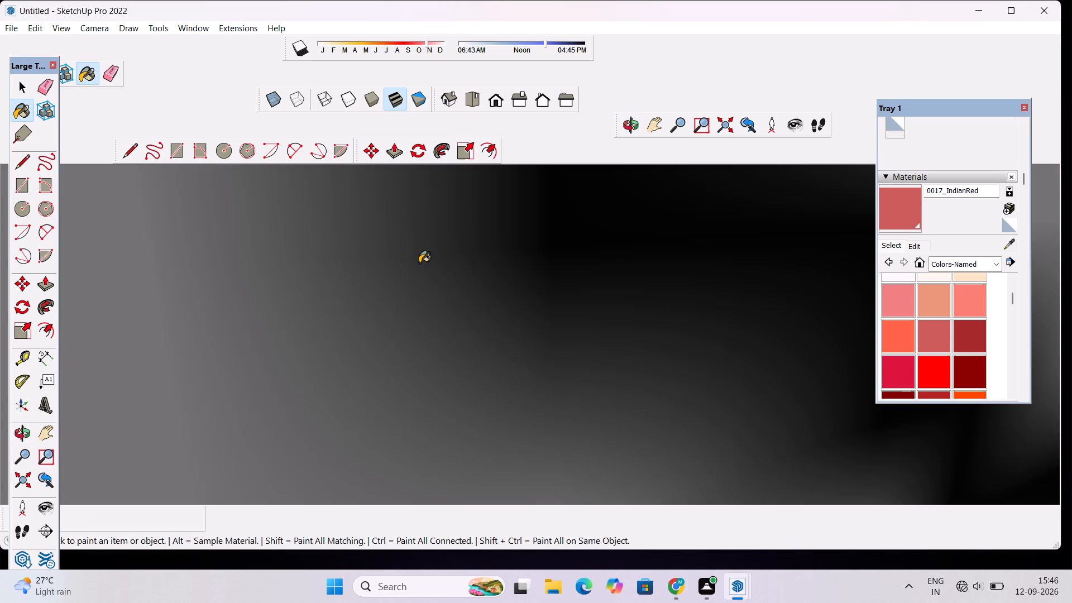
scroll(457, 291, "down", 20)
scroll(457, 291, "down", 9)
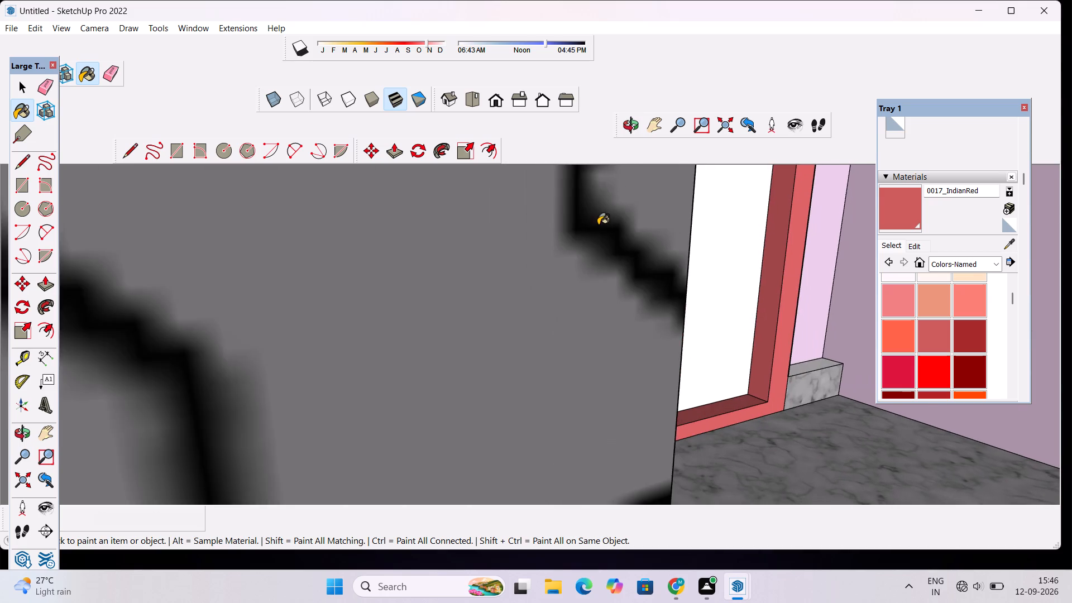
scroll(598, 225, "down", 3)
left_click(636, 129)
left_click_drag(633, 251, 404, 460, "shift")
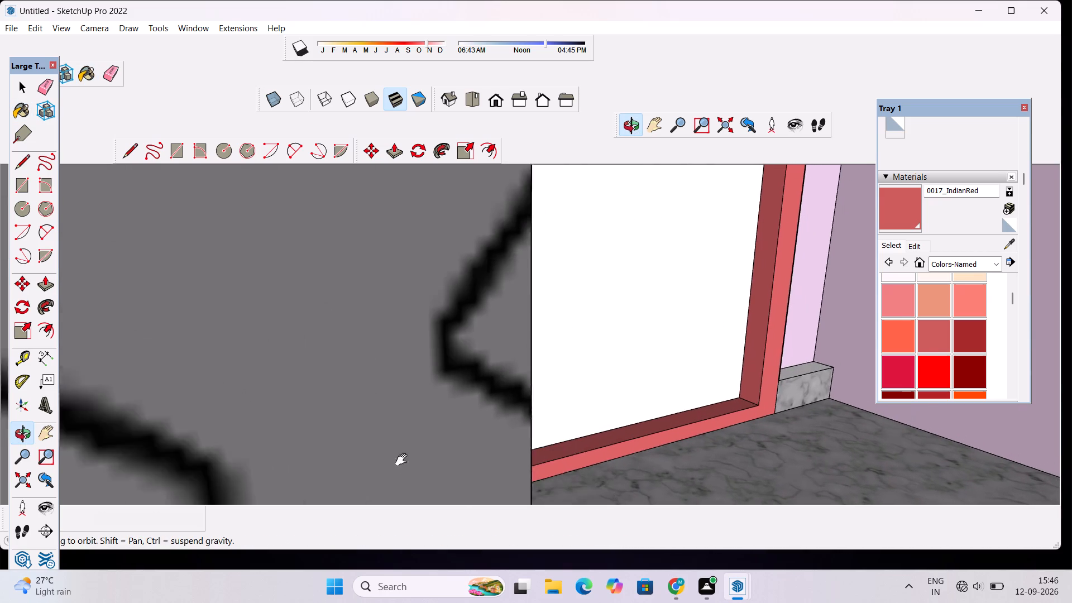
left_click_drag(404, 460, 362, 495, "shift")
scroll(554, 312, "down", 5)
left_click_drag(617, 294, 364, 543, "shift")
left_click_drag(383, 312, 382, 464, "shift")
scroll(368, 338, "up", 4)
left_click_drag(511, 366, 408, 346)
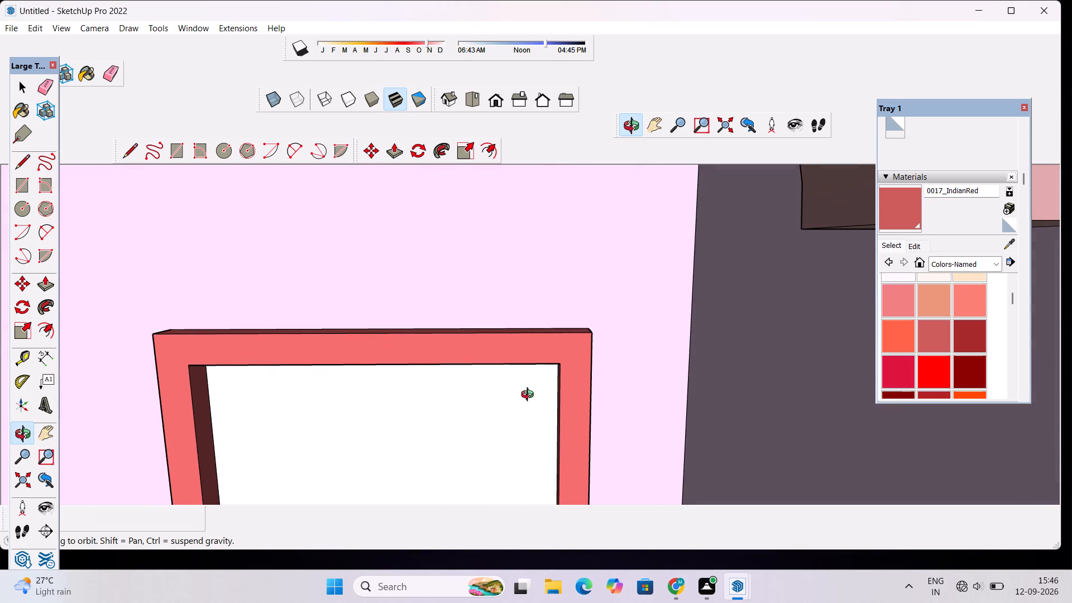
left_click_drag(574, 435, 457, 368, "shift")
scroll(475, 382, "up", 5)
left_click_drag(481, 425, 448, 434)
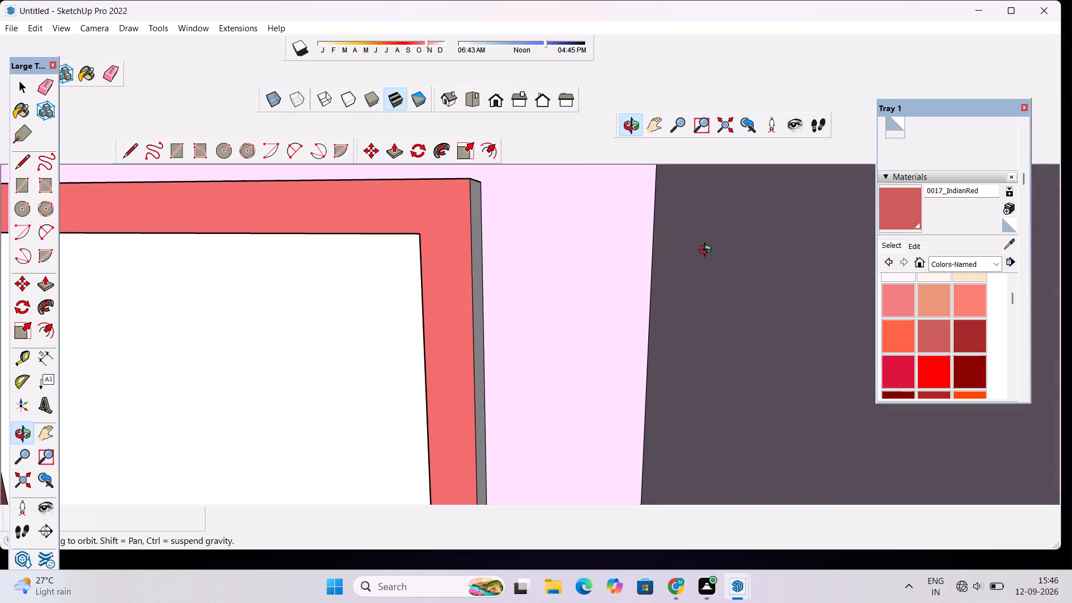
left_click(911, 213)
scroll(550, 311, "up", 5)
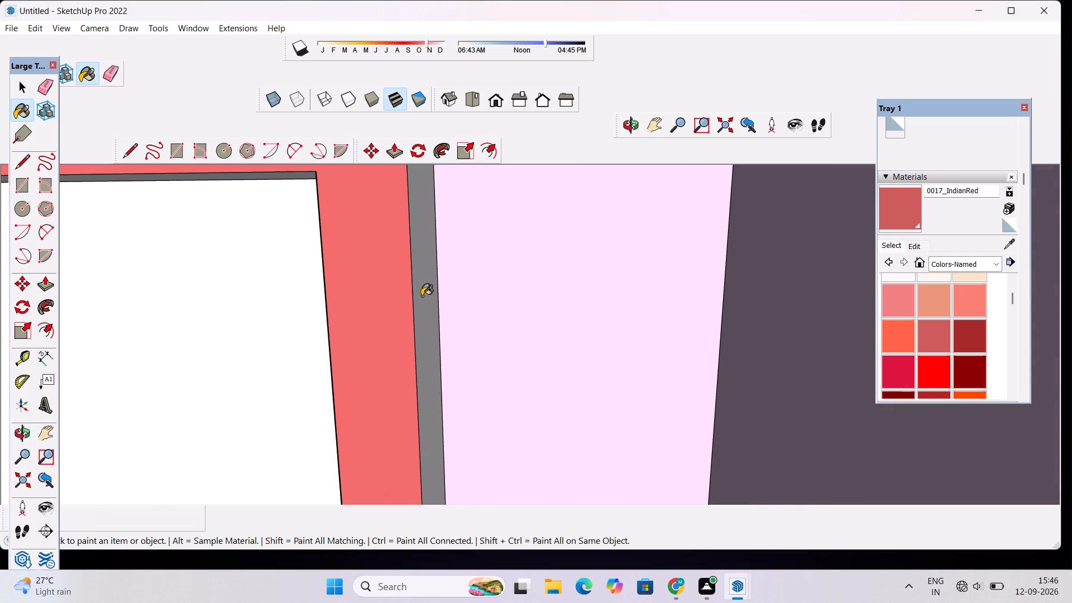
left_click(422, 295)
Paint the underside of the door frame's head with 0017_IndianRed.
scroll(299, 282, "down", 8)
scroll(362, 318, "down", 1)
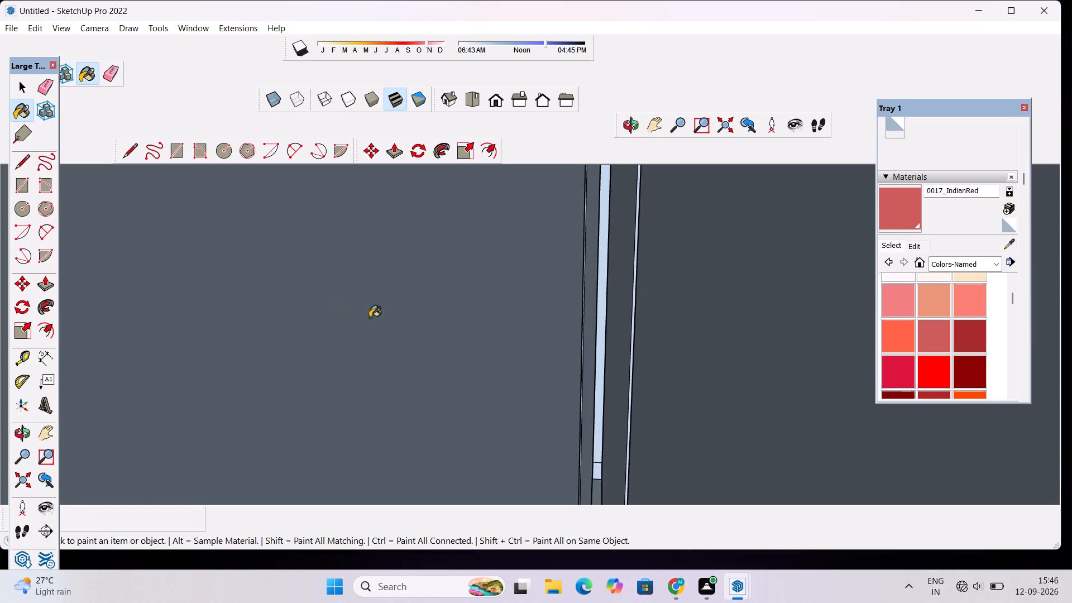
scroll(389, 318, "up", 20)
scroll(389, 318, "up", 20)
scroll(389, 318, "up", 5)
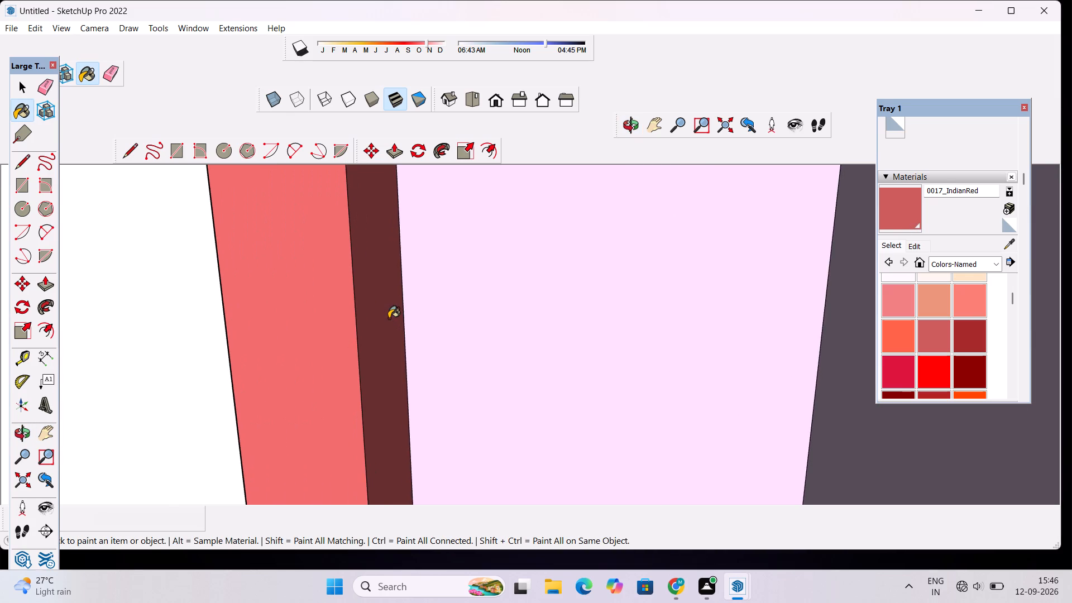
scroll(389, 318, "down", 3)
left_click(633, 129)
left_click_drag(463, 271, 672, 309, "shift")
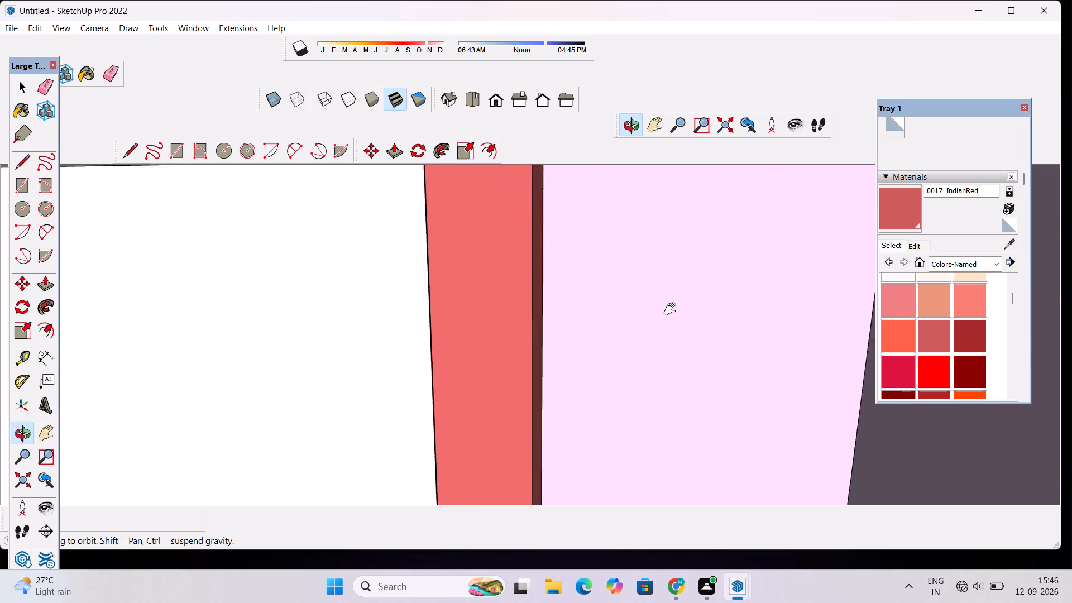
left_click_drag(672, 309, 753, 429, "shift")
scroll(583, 411, "down", 6)
left_click_drag(366, 428, 385, 270)
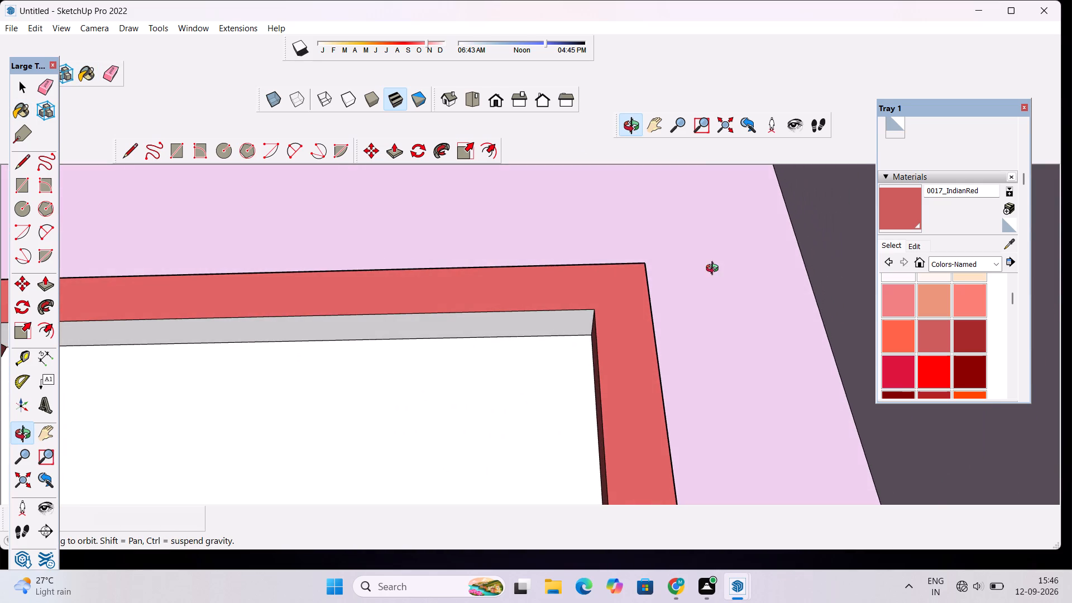
left_click(895, 213)
left_click(568, 323)
scroll(655, 323, "down", 5)
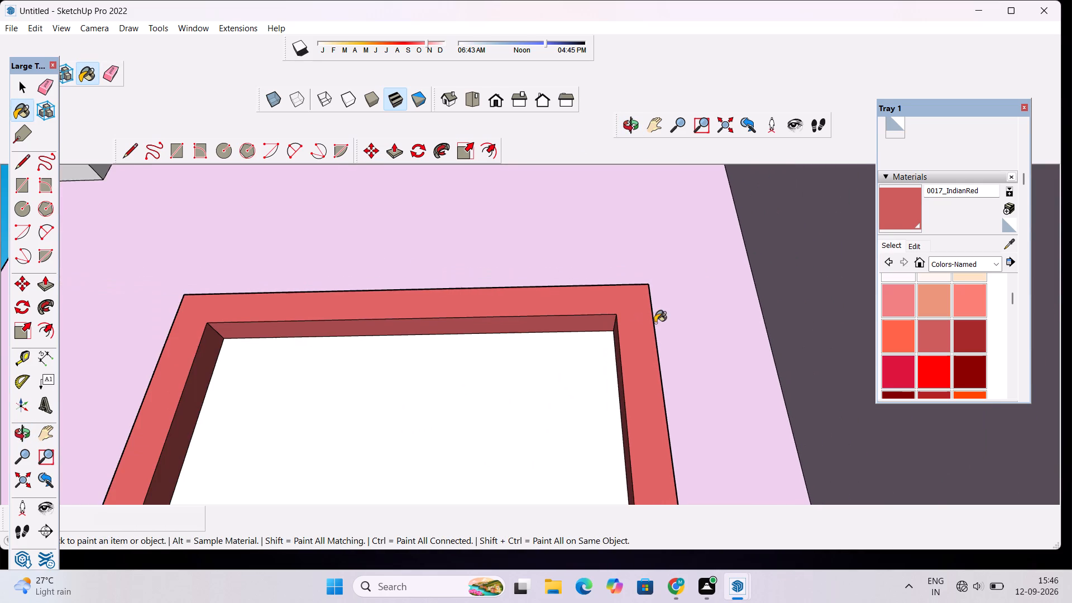
Darken the 0017_IndianRed material to a deep maroon by lowering its colour brightness.
left_click(622, 130)
left_click_drag(599, 189, 599, 274)
scroll(599, 274, "down", 1)
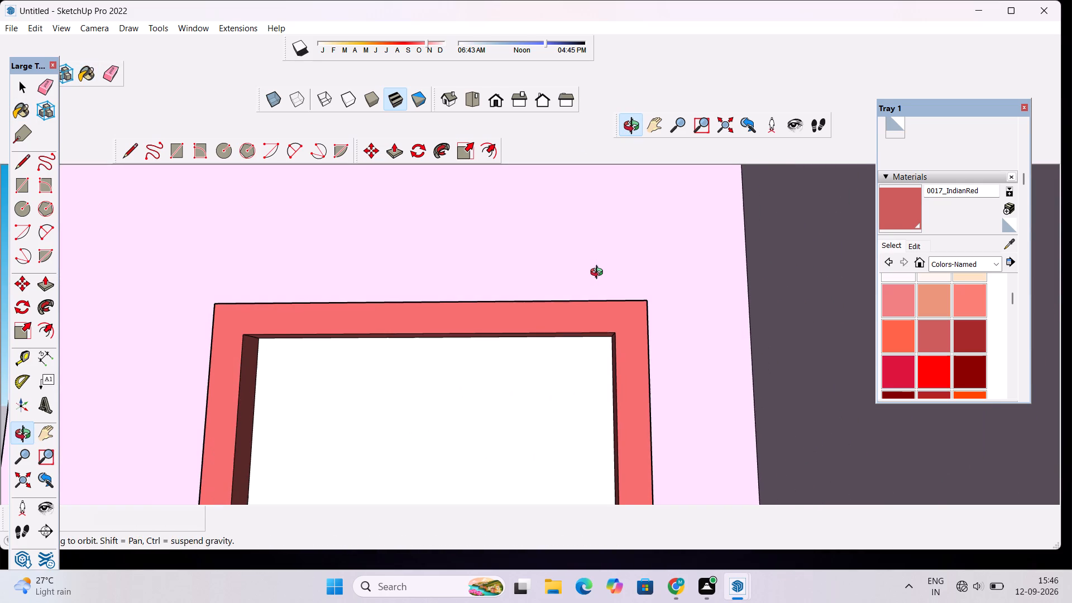
scroll(568, 264, "down", 3)
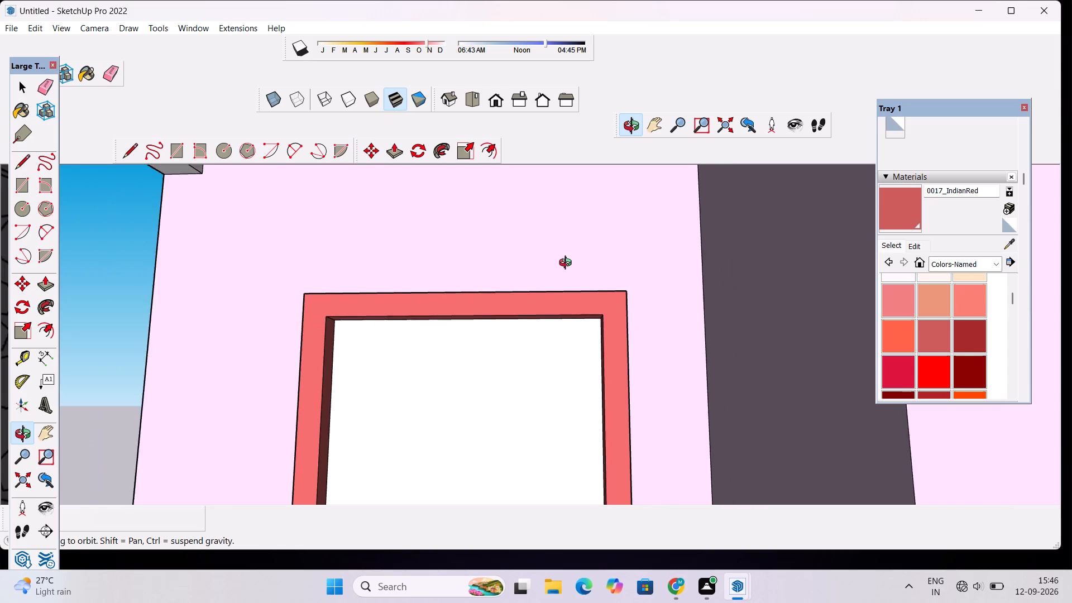
left_click_drag(567, 284, 559, 350)
scroll(561, 309, "down", 12)
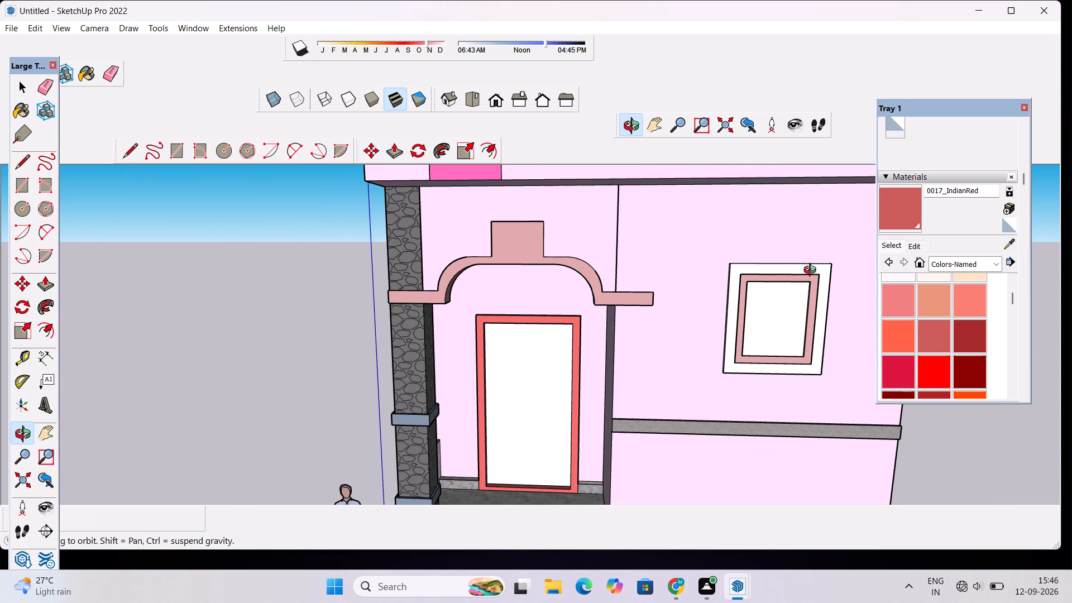
left_click(911, 246)
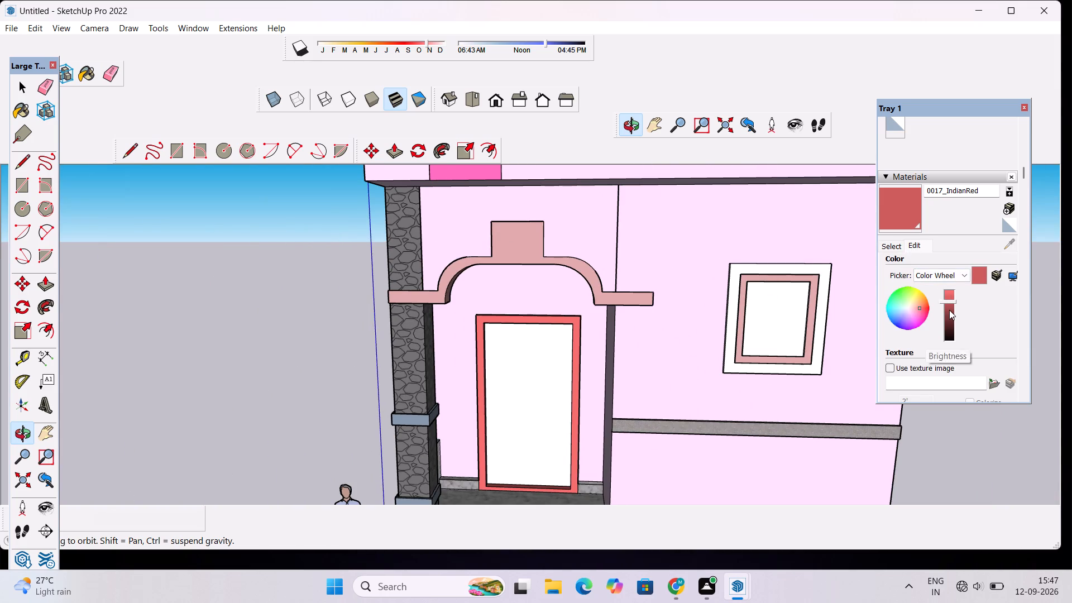
left_click(949, 310)
left_click(949, 314)
left_click(949, 317)
left_click(949, 320)
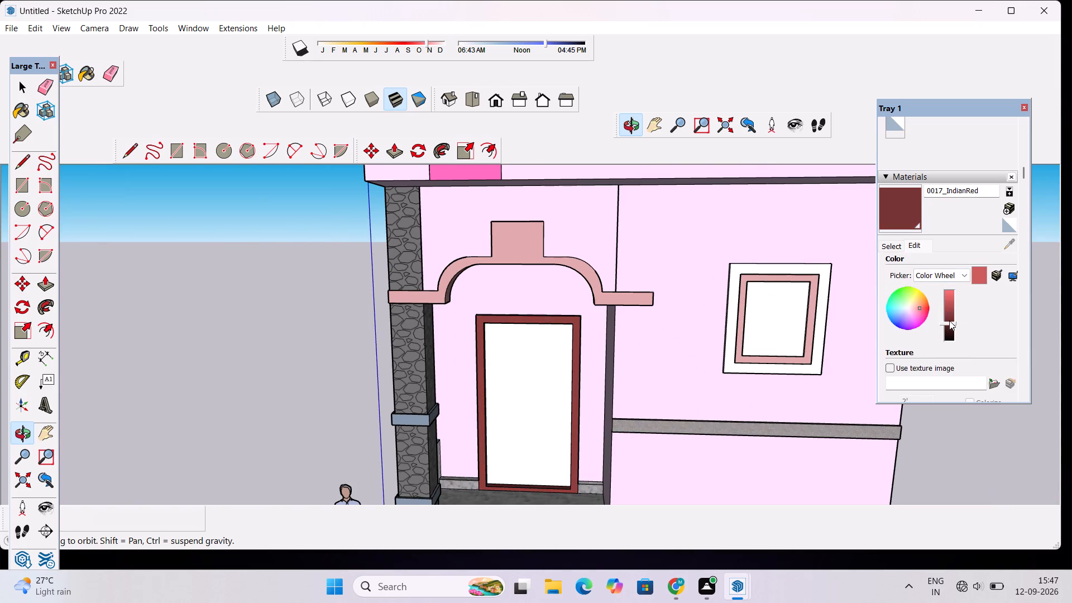
Paint the front and door-side faces of the ground-floor window's outer frame with 0017_IndianRed.
left_click(892, 213)
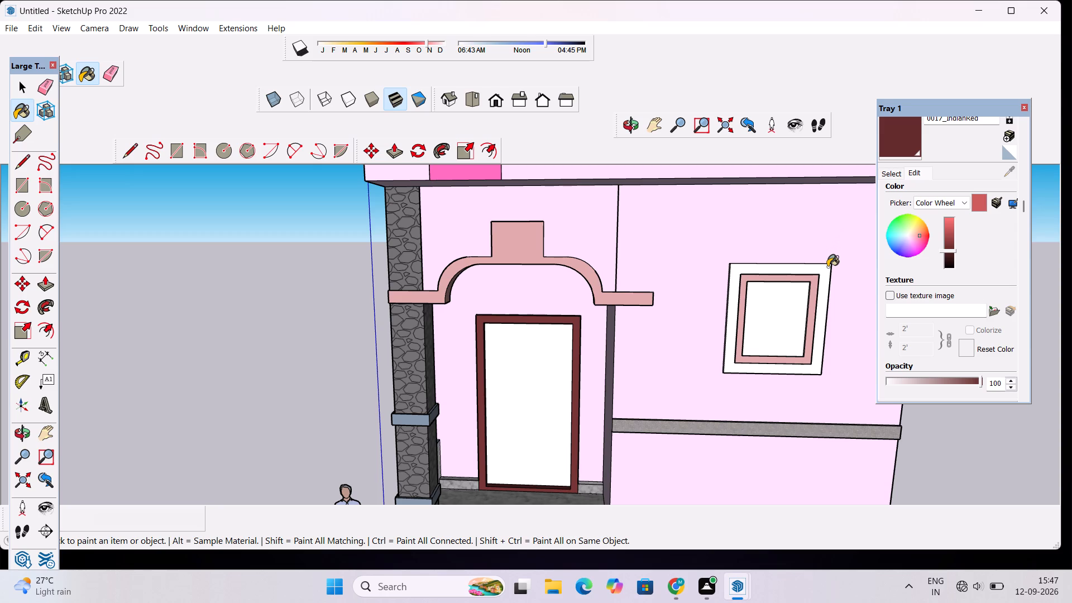
left_click(826, 270)
scroll(713, 274, "up", 16)
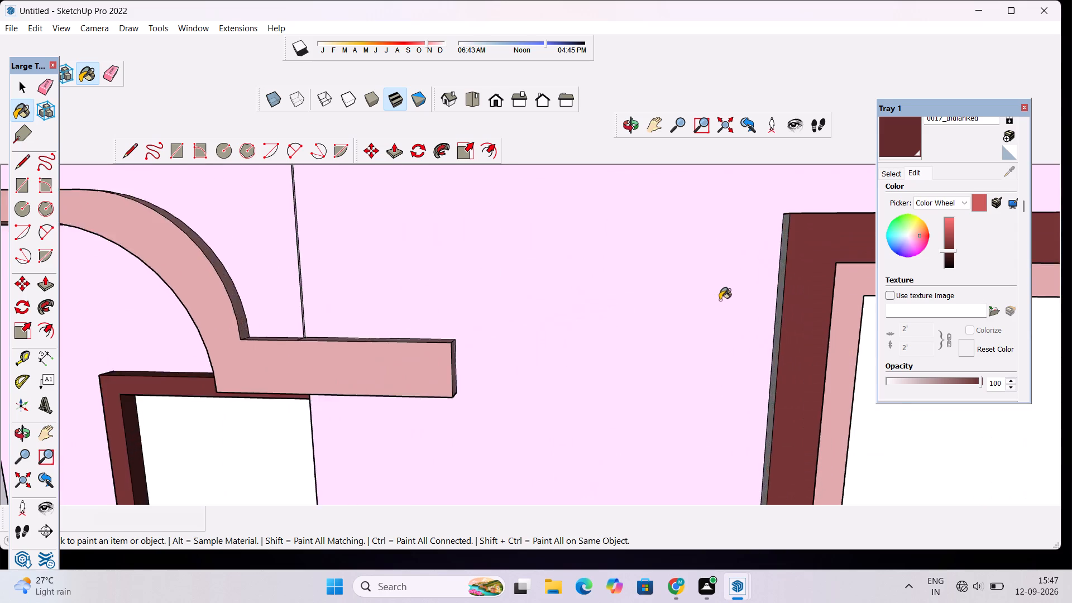
scroll(720, 300, "up", 3)
left_click(811, 271)
Paint the top face of the ground-floor window's outer frame with 0017_IndianRed.
scroll(813, 273, "down", 17)
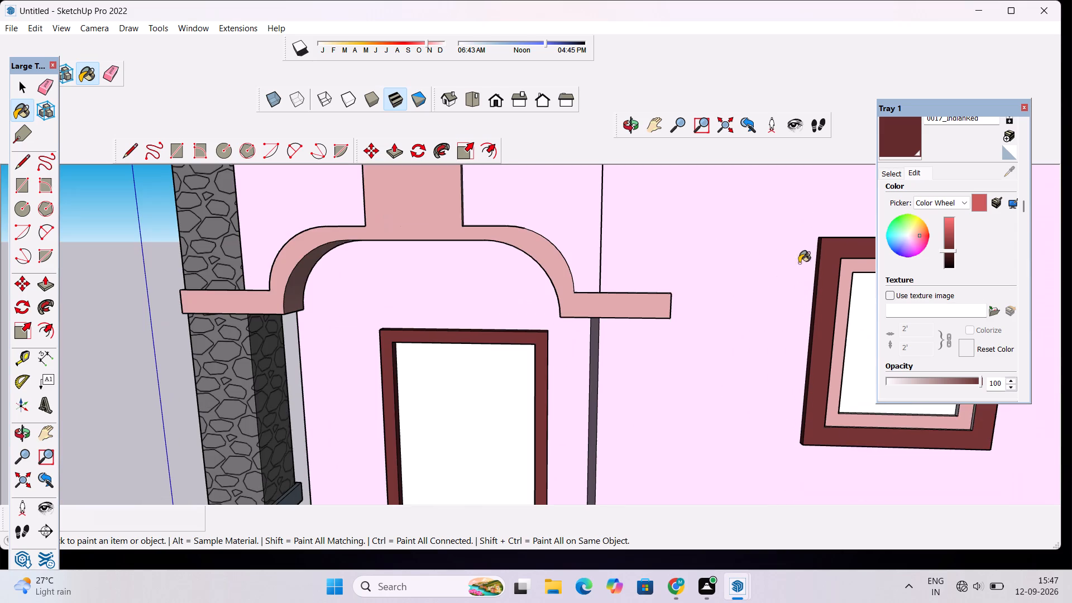
left_click(631, 130)
left_click_drag(795, 309, 533, 419)
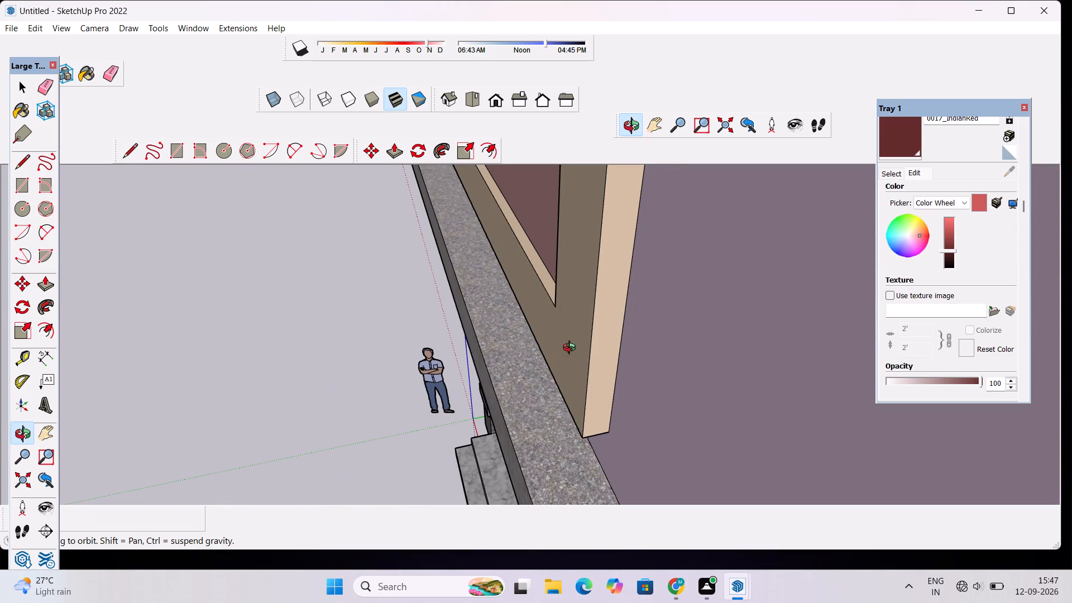
left_click_drag(554, 377, 643, 351)
scroll(644, 347, "down", 6)
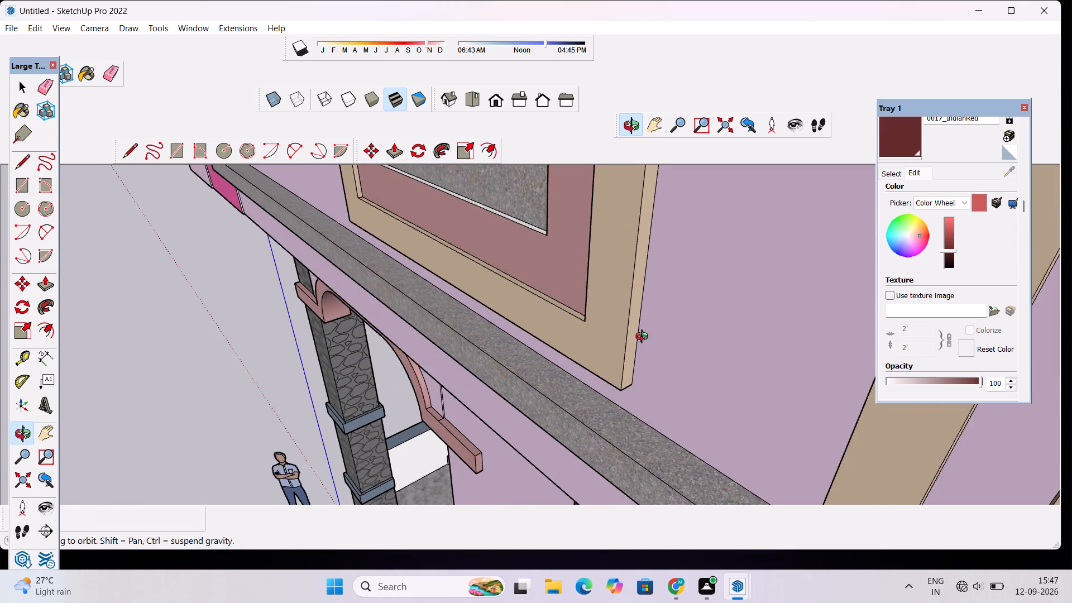
scroll(645, 335, "down", 16)
scroll(685, 500, "up", 6)
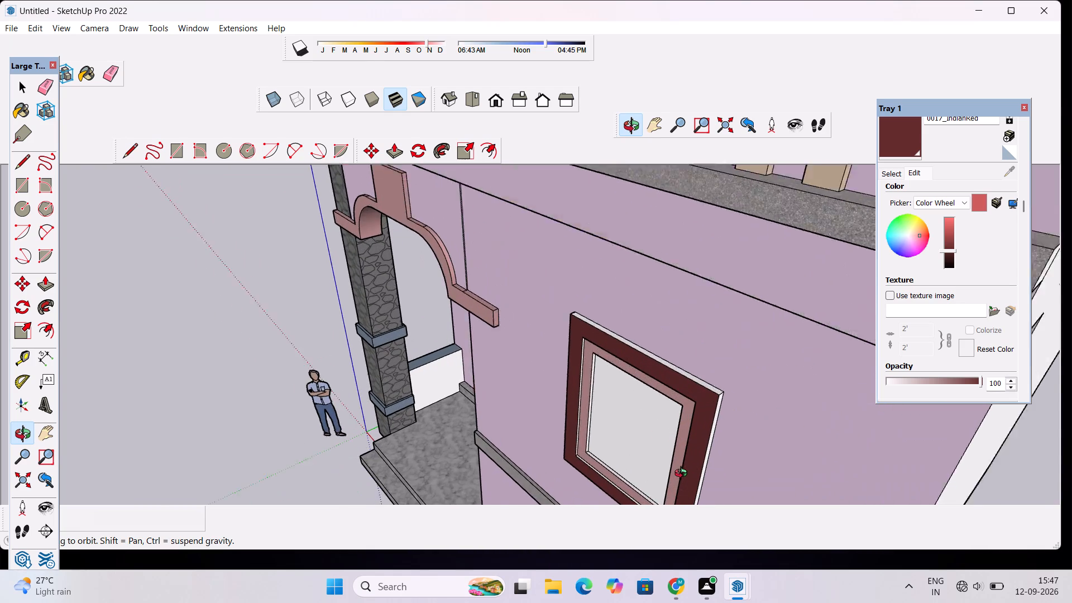
scroll(683, 475, "up", 3)
left_click(896, 141)
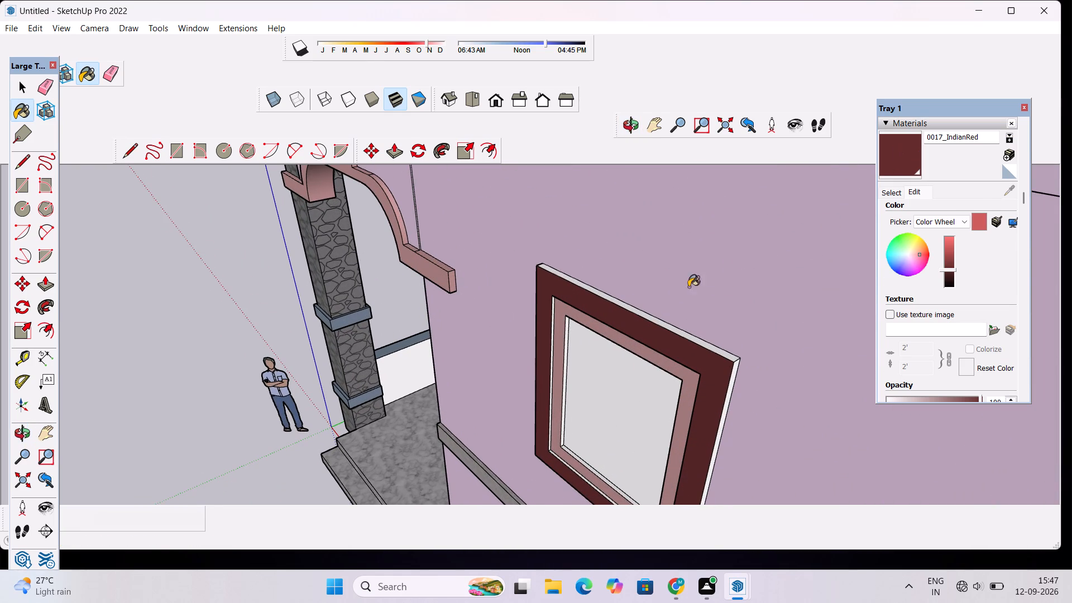
scroll(654, 305, "up", 2)
left_click(658, 322)
scroll(673, 339, "up", 5)
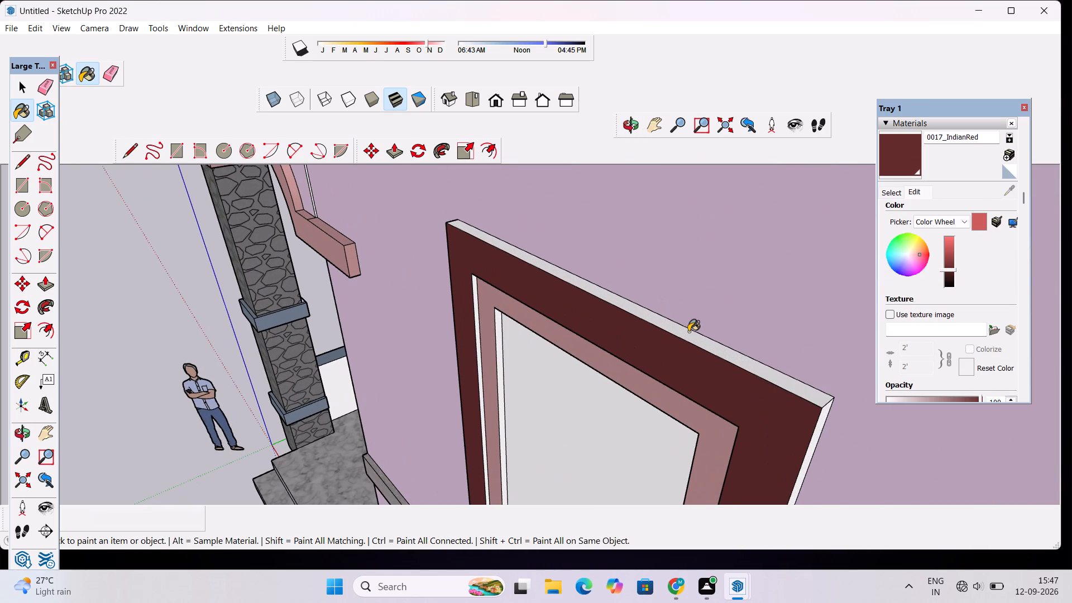
left_click(688, 332)
Paint the inner reveal of the window's outer frame on the side nearest the door with 0017_IndianRed.
scroll(491, 324, "up", 6)
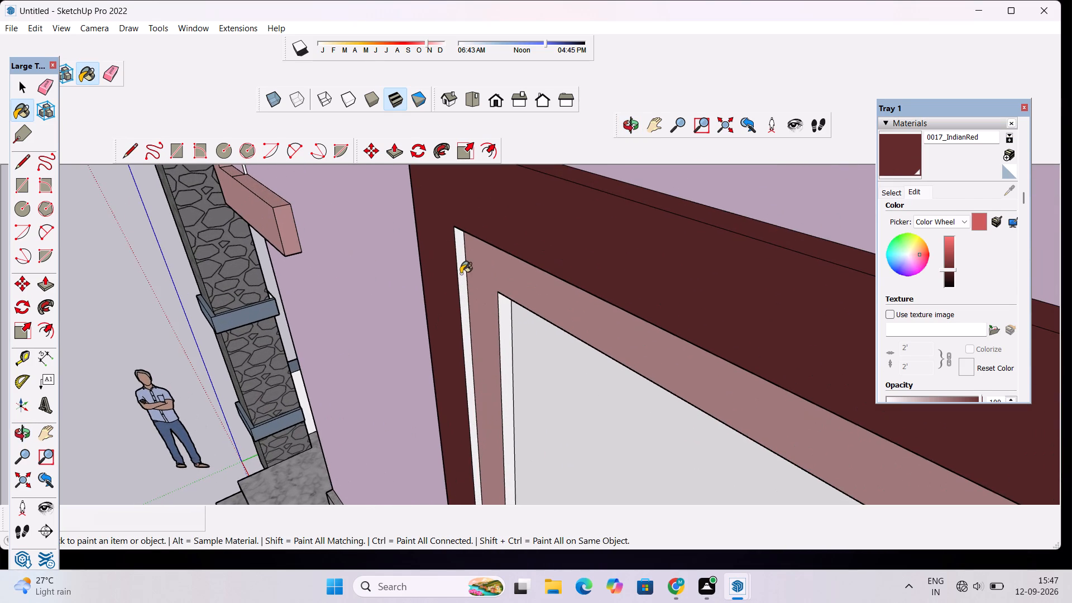
left_click(461, 274)
Paint the window frame's outer side face farthest from the door with 0017_IndianRed.
scroll(460, 242, "down", 20)
scroll(532, 416, "up", 5)
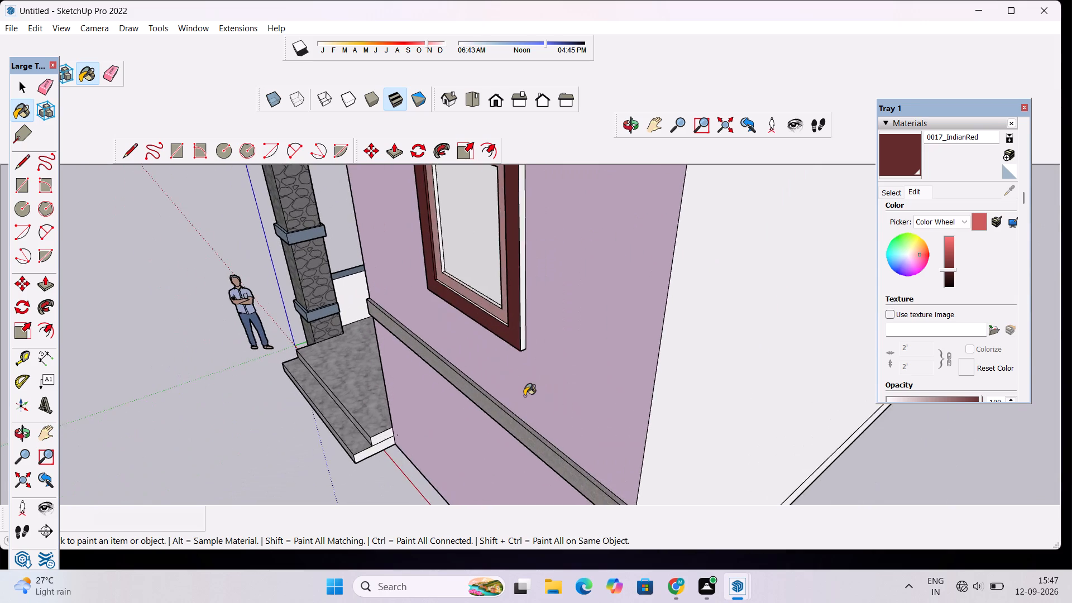
scroll(524, 396, "up", 7)
scroll(467, 284, "up", 4)
left_click(562, 272)
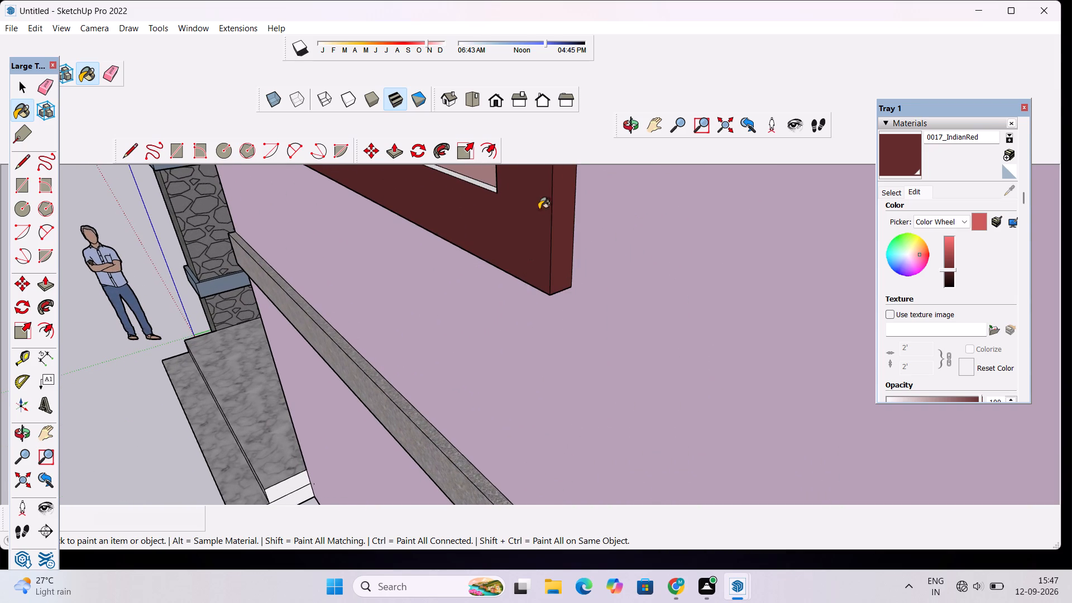
Paint the underside of the ground-floor window's outer frame with 0017_IndianRed.
left_click(631, 130)
left_click_drag(438, 299, 655, 170)
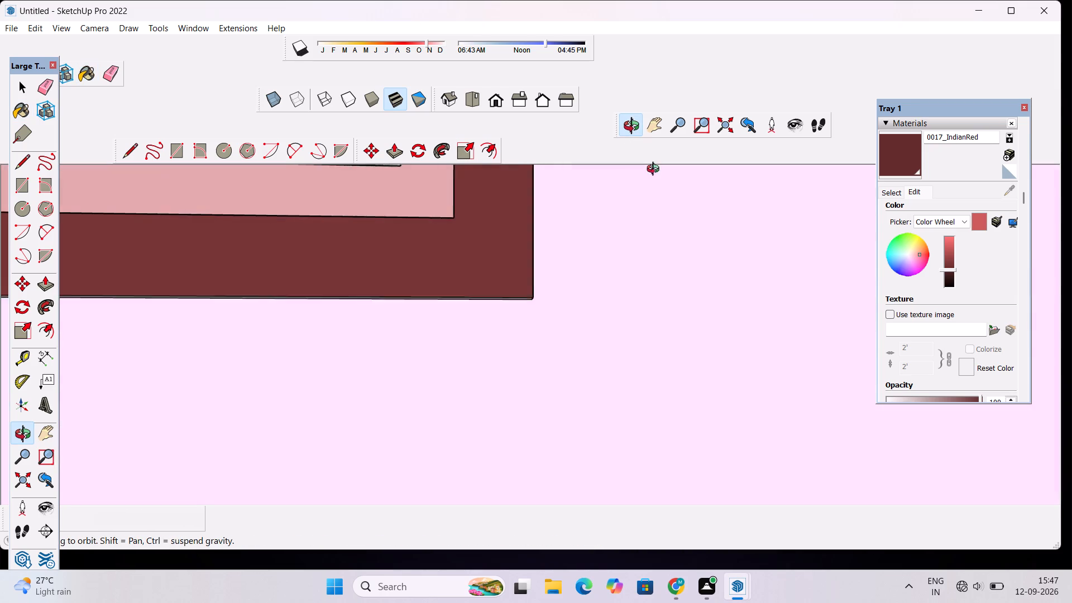
left_click_drag(655, 170, 732, 129)
left_click(884, 165)
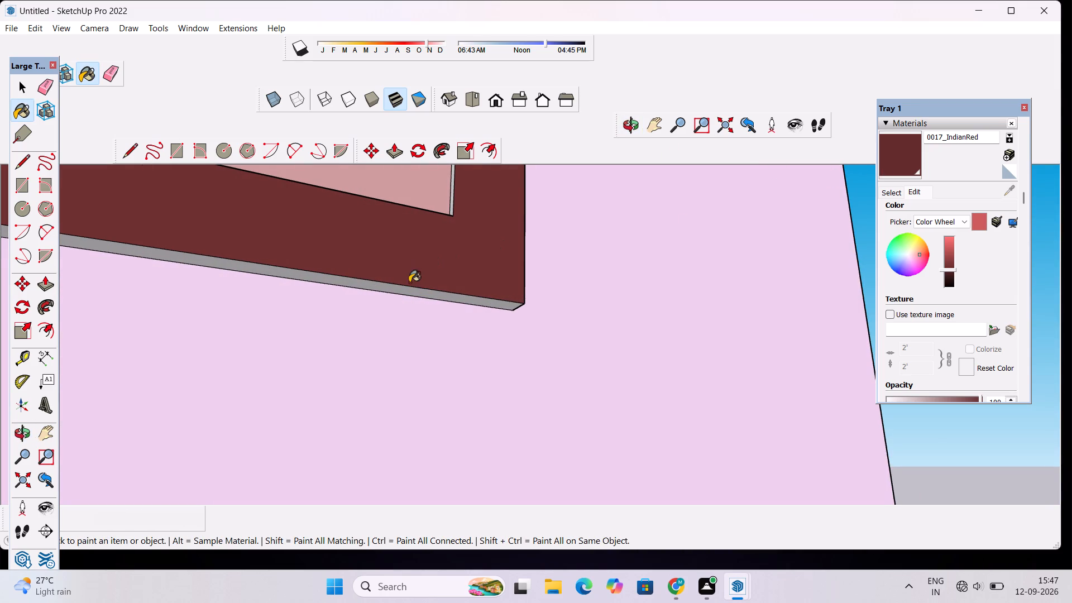
left_click(409, 289)
Examine the painted house from the front and both sides, checking the door and window frames and the remaining unpainted surfaces.
left_click(625, 132)
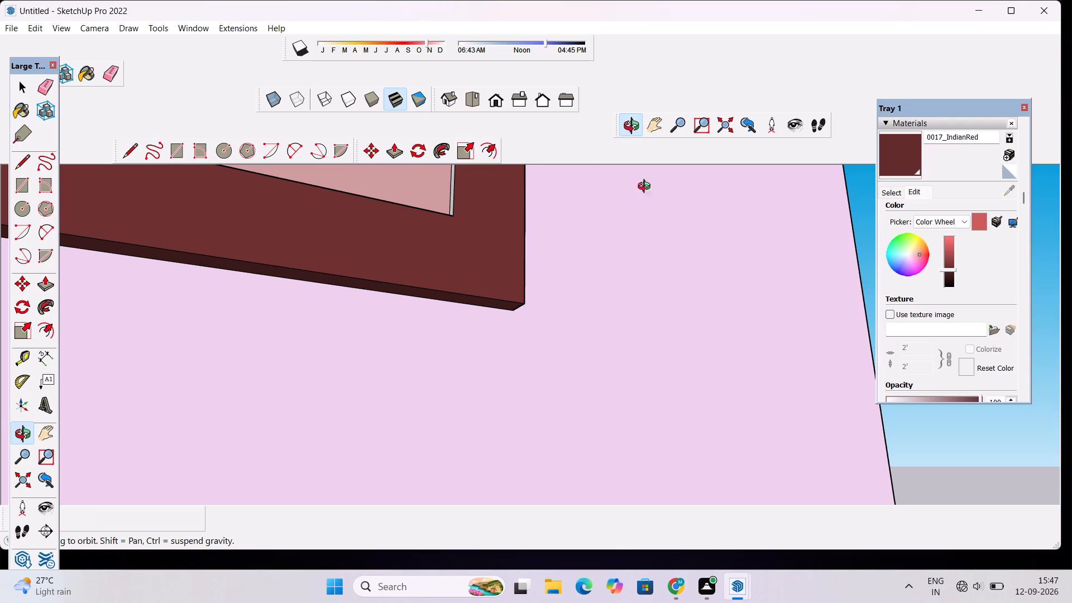
left_click_drag(668, 234, 423, 365)
scroll(423, 366, "down", 14)
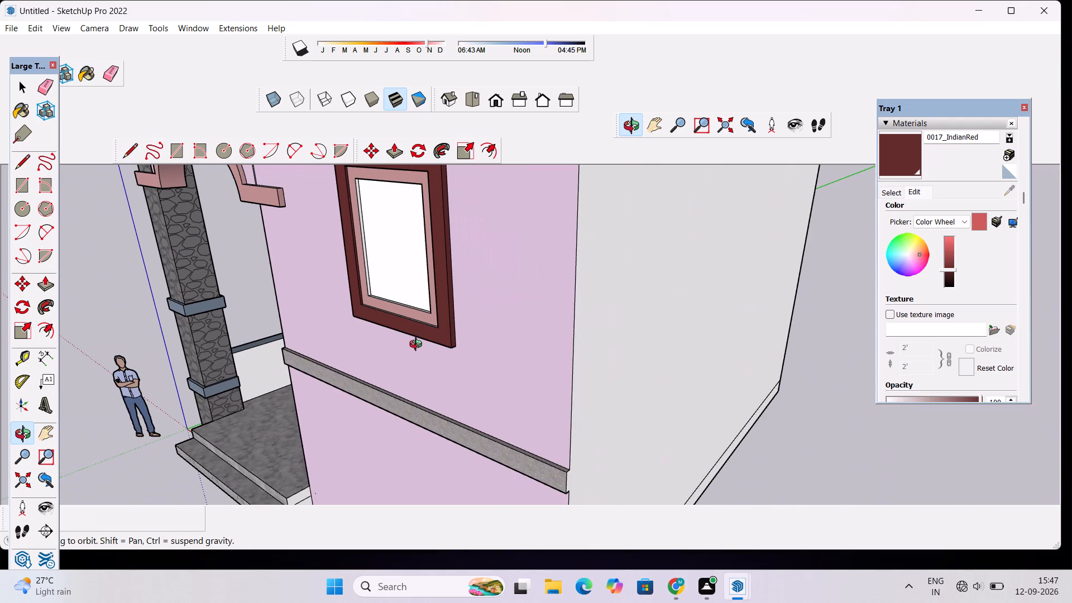
left_click_drag(419, 348, 459, 348)
scroll(381, 351, "down", 4)
left_click_drag(284, 352, 475, 421, "shift")
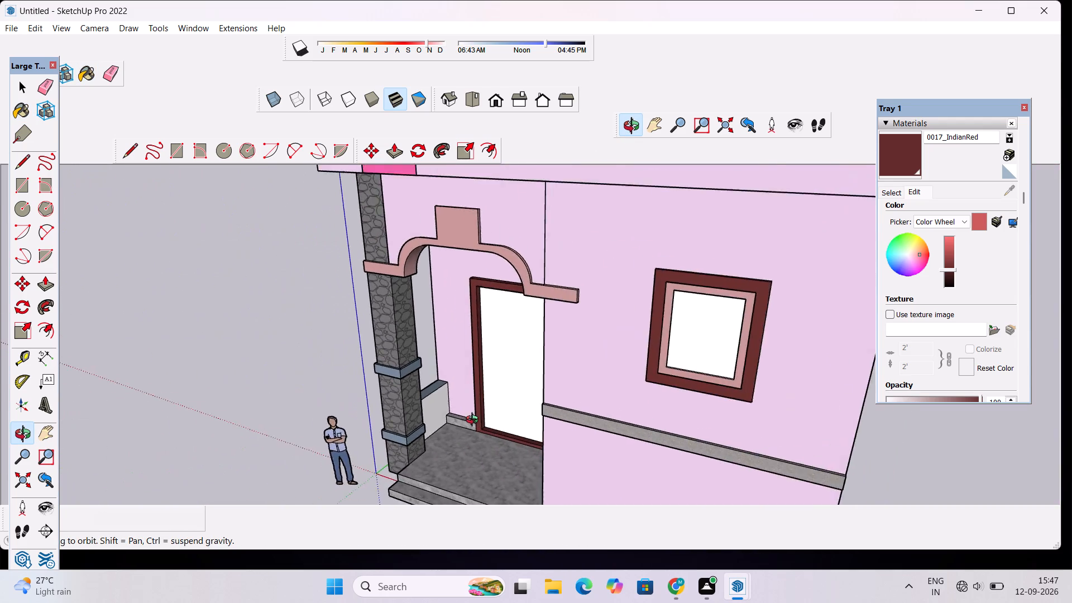
left_click_drag(475, 421, 472, 416, "shift")
scroll(480, 437, "down", 4)
left_click_drag(393, 427, 517, 419)
scroll(569, 422, "up", 3)
left_click_drag(657, 431, 619, 374)
scroll(585, 391, "down", 3)
scroll(470, 402, "down", 8)
left_click_drag(491, 430, 548, 435)
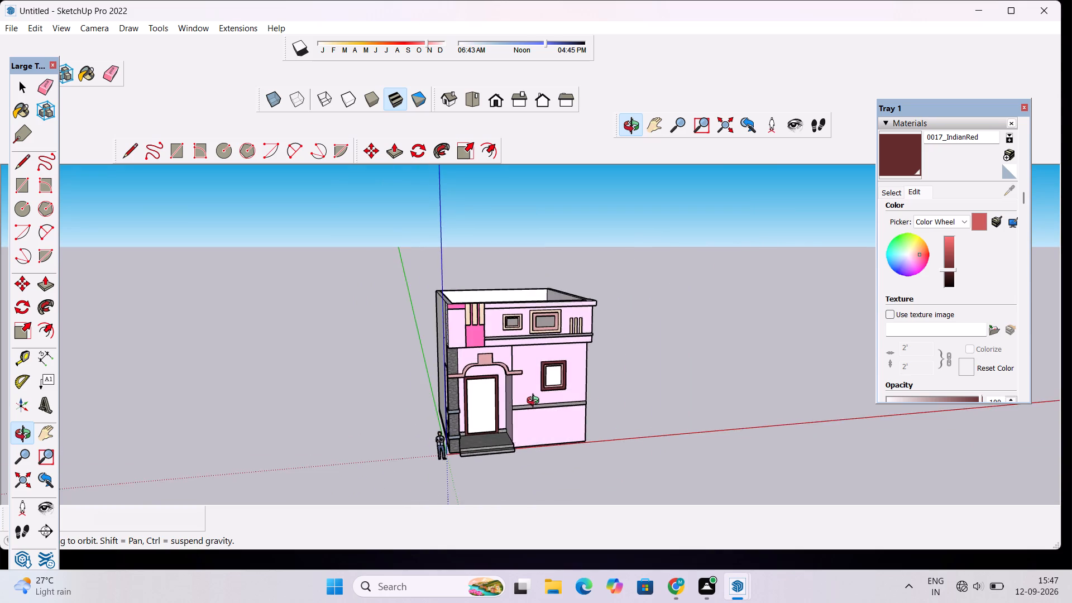
scroll(535, 401, "up", 8)
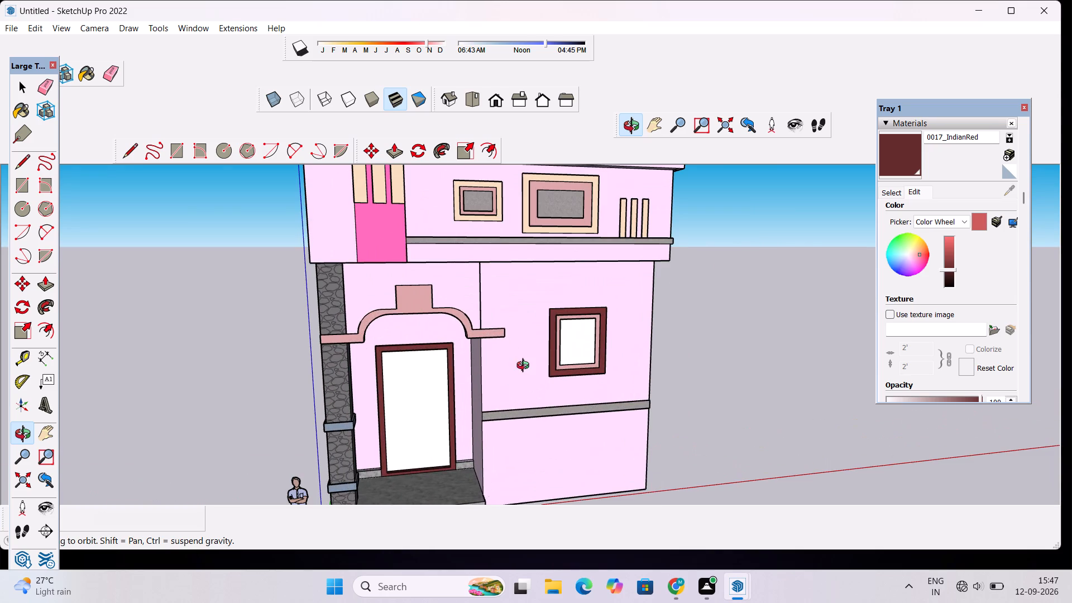
scroll(571, 395, "down", 3)
left_click_drag(601, 413, 530, 401, "shift")
scroll(529, 401, "down", 3)
left_click_drag(547, 414, 533, 414)
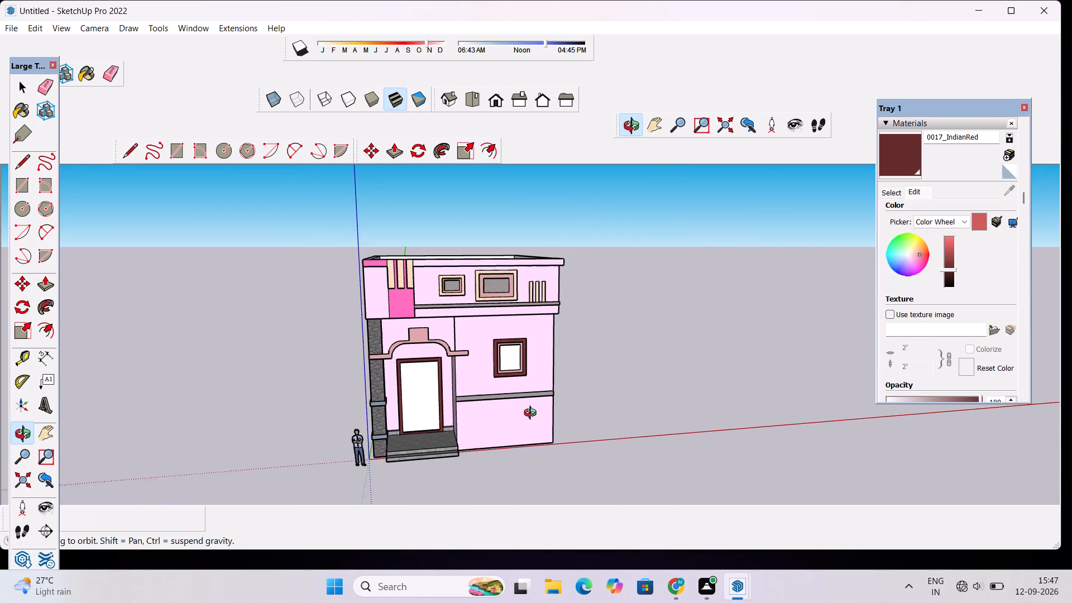
left_click_drag(533, 414, 510, 414)
scroll(461, 406, "up", 10)
scroll(435, 411, "down", 4)
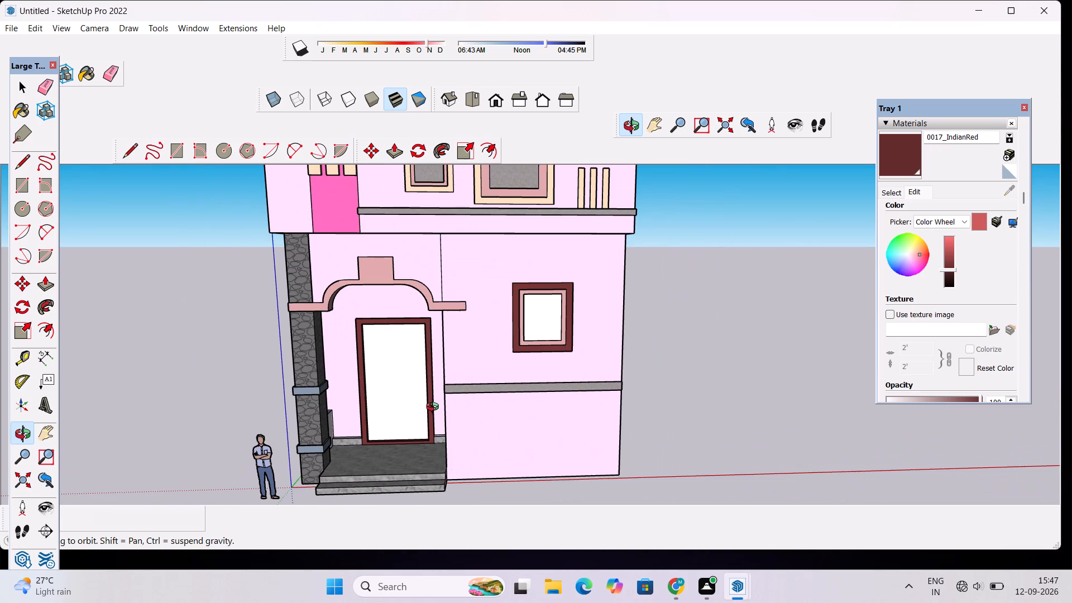
left_click_drag(405, 408, 748, 380)
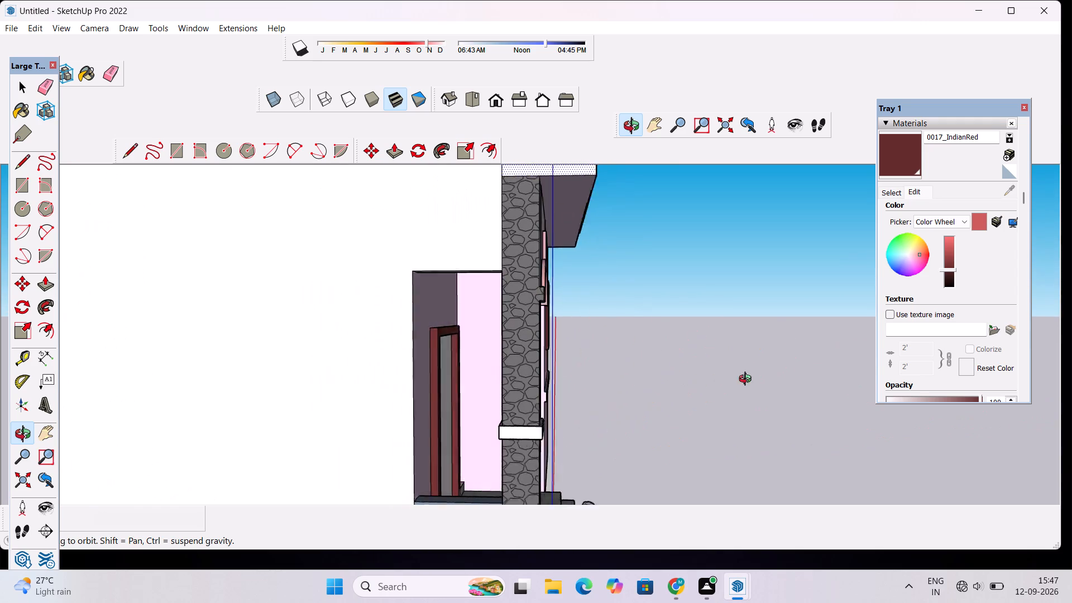
left_click_drag(748, 380, 786, 378)
scroll(787, 378, "down", 3)
left_click_drag(805, 382, 774, 389)
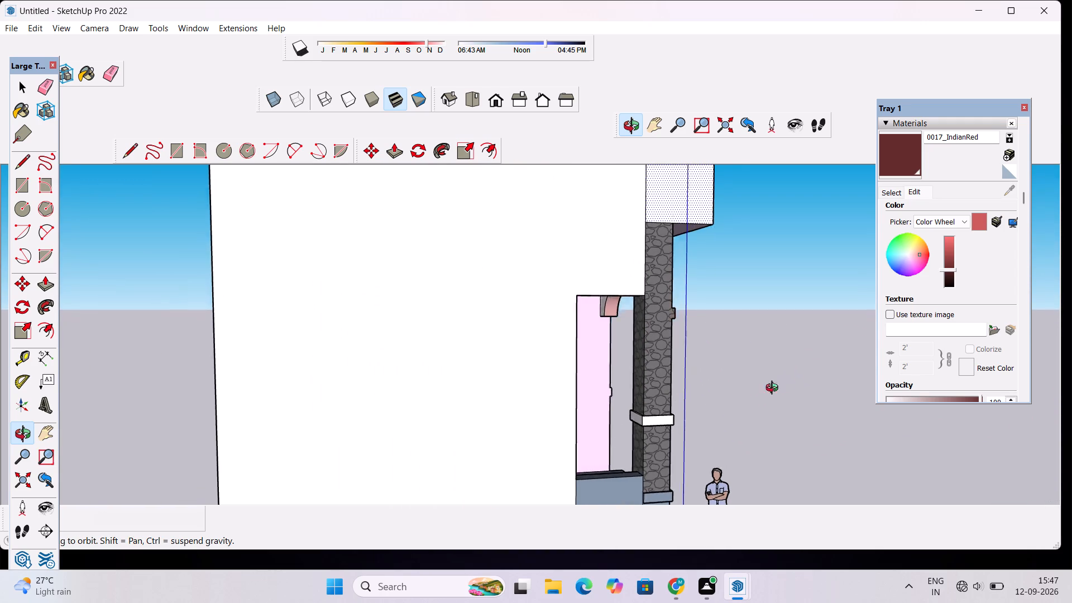
left_click_drag(774, 389, 508, 391)
scroll(495, 393, "down", 6)
left_click_drag(587, 415, 449, 419)
scroll(491, 385, "up", 10)
scroll(491, 385, "down", 9)
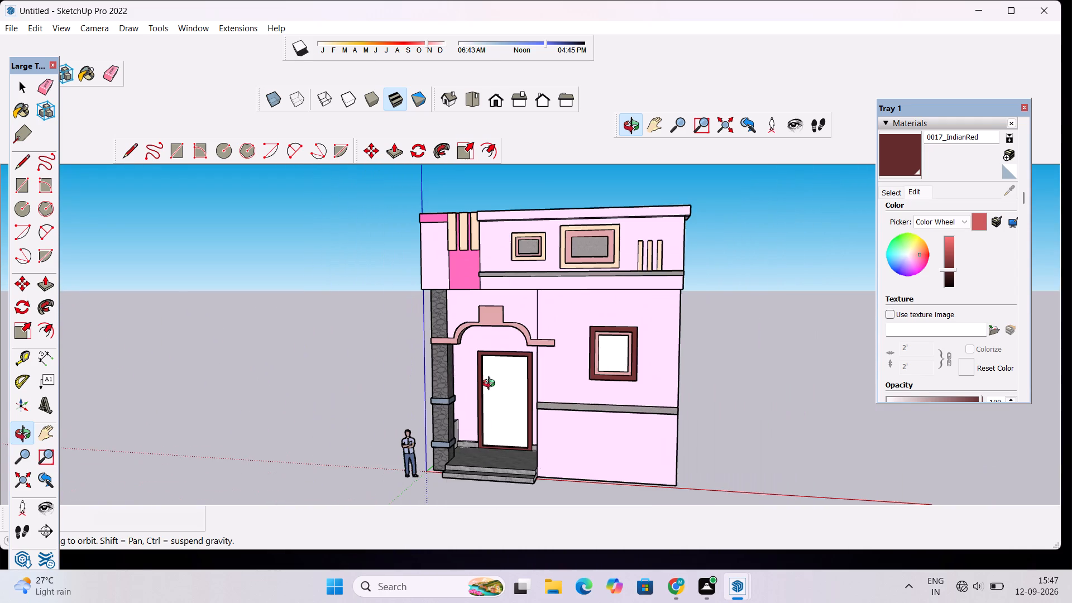
left_click_drag(428, 385, 633, 389)
scroll(633, 389, "down", 3)
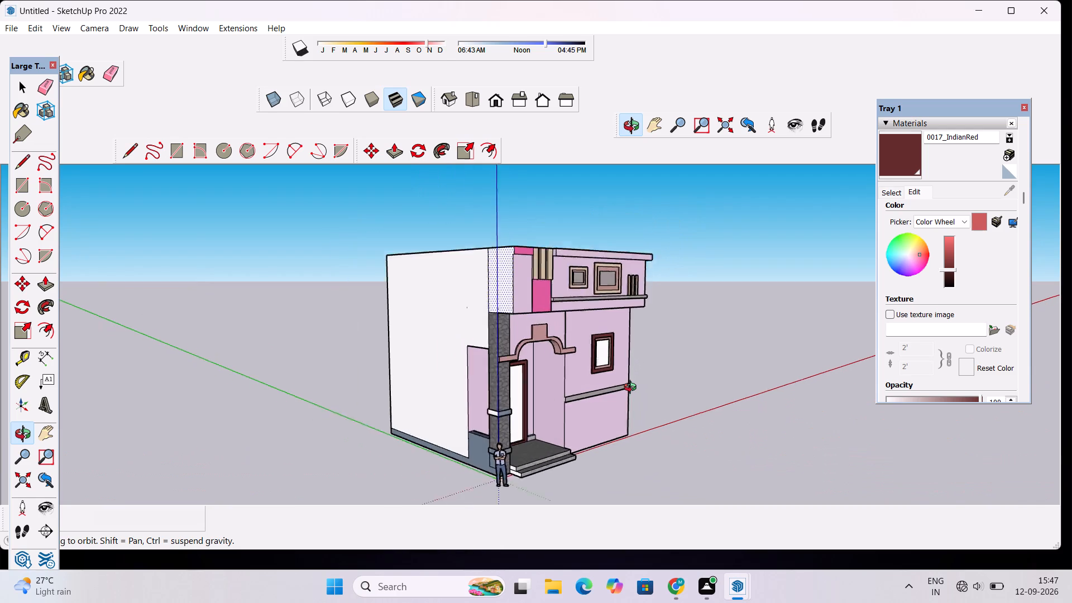
scroll(633, 389, "down", 12)
left_click_drag(707, 384, 557, 401)
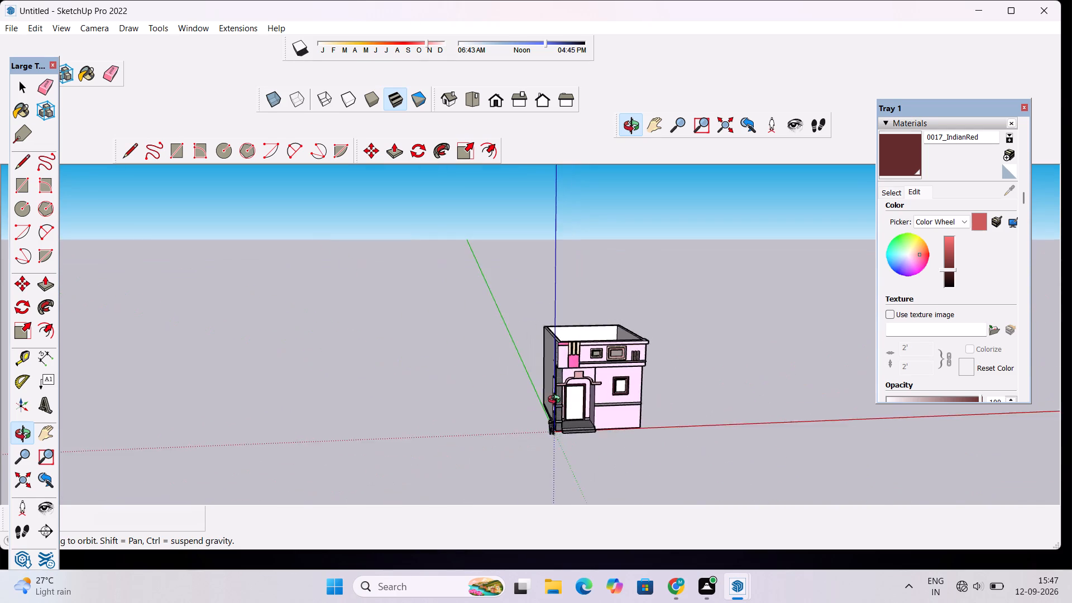
left_click_drag(557, 401, 510, 401)
scroll(510, 401, "up", 9)
left_click_drag(521, 372, 567, 357)
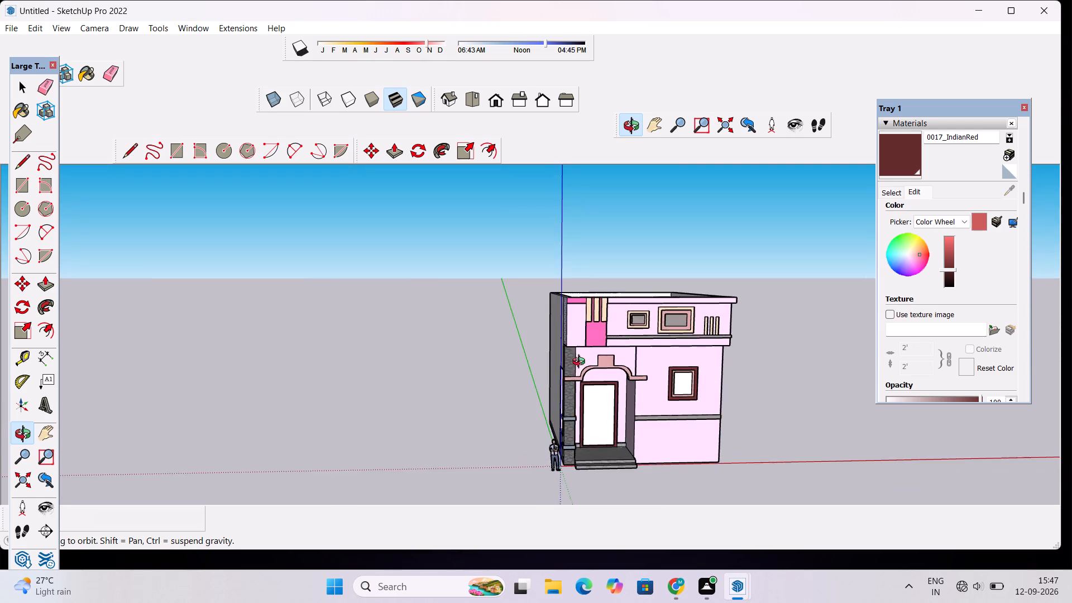
scroll(647, 405, "up", 5)
scroll(686, 398, "down", 2)
left_click_drag(690, 396, 672, 399, "shift")
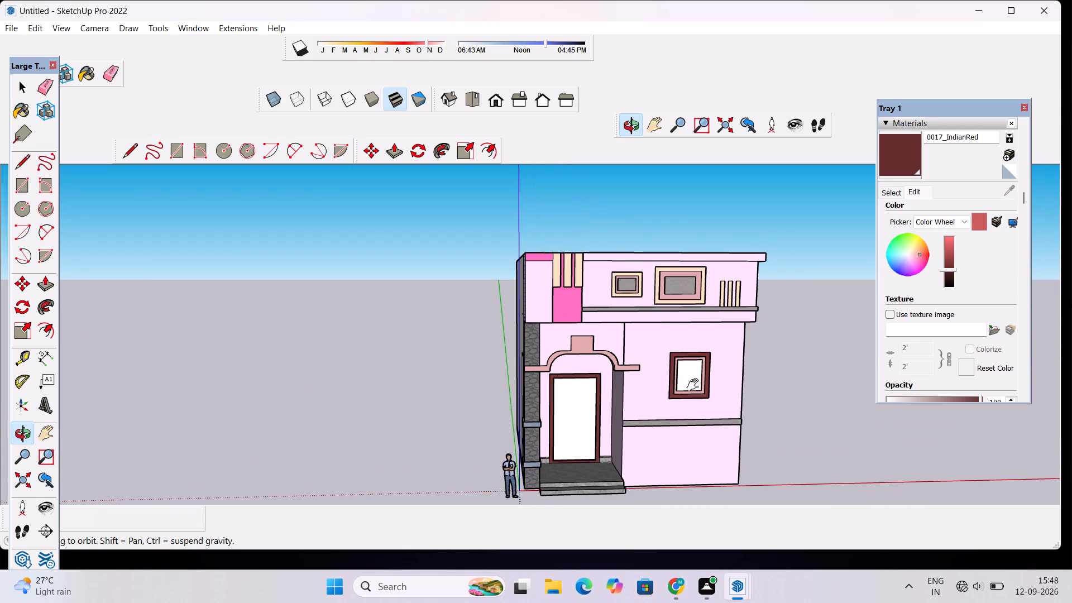
left_click_drag(649, 370, 474, 338, "shift")
scroll(542, 386, "up", 5)
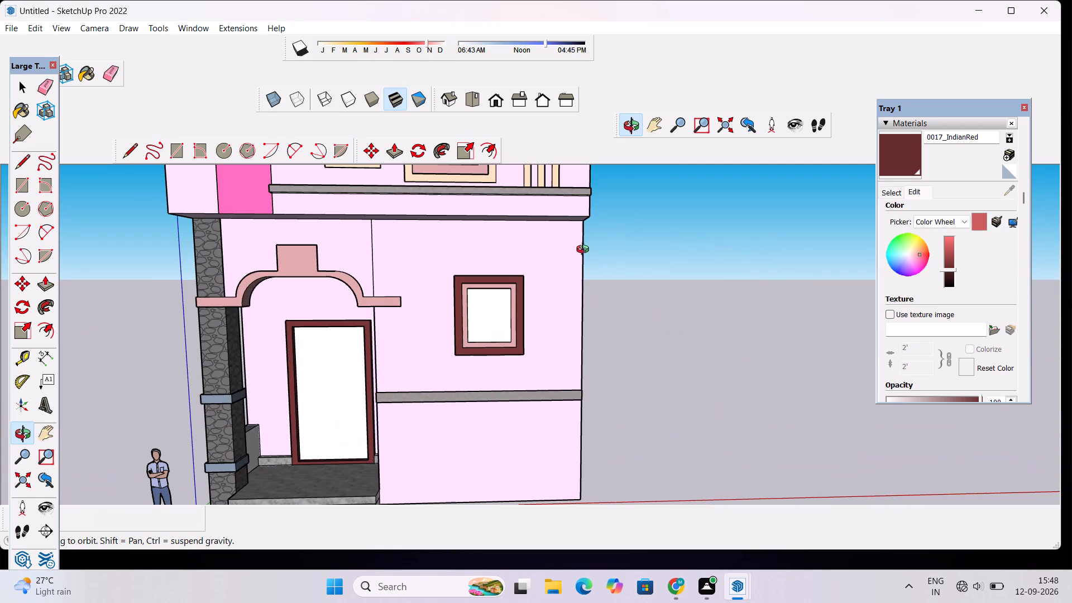
Paint the door panel inside the entrance frame with Wood Cherry Original from the Wood materials.
left_click(893, 189)
scroll(932, 280, "up", 2)
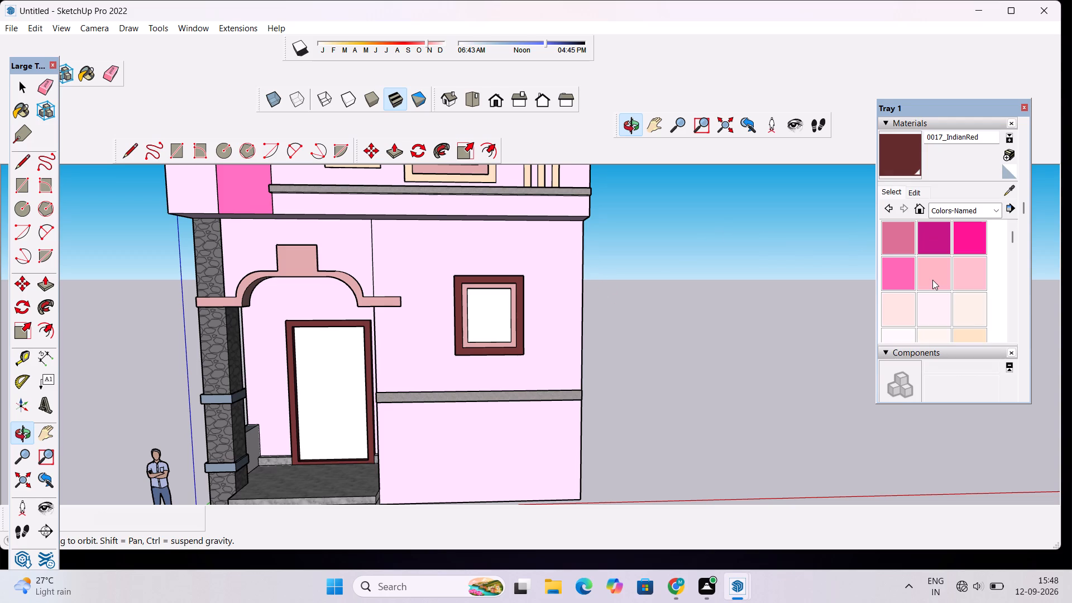
scroll(930, 267, "down", 6)
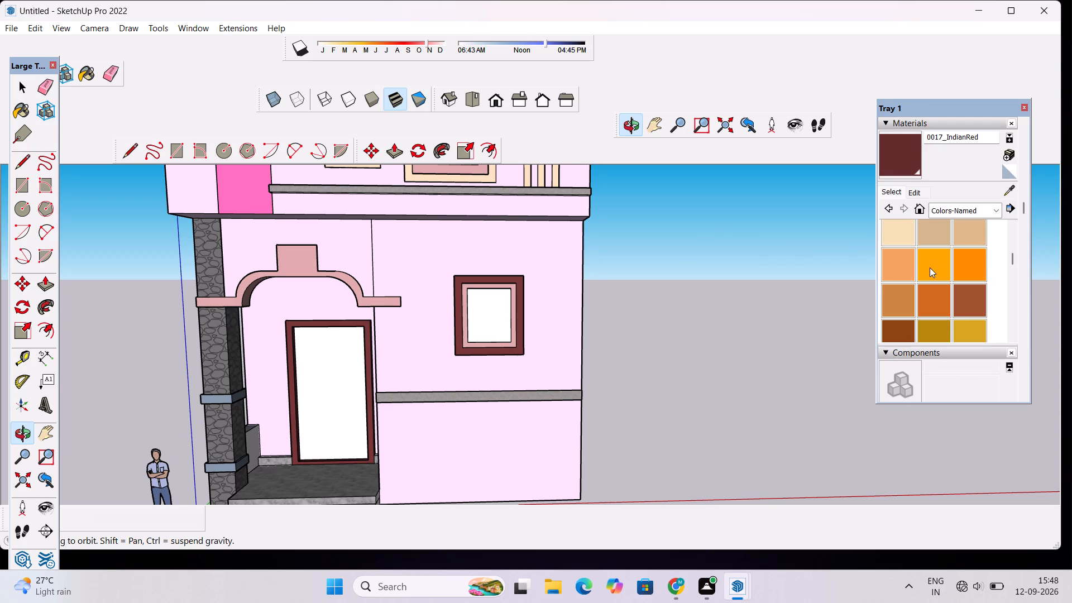
left_click(998, 209)
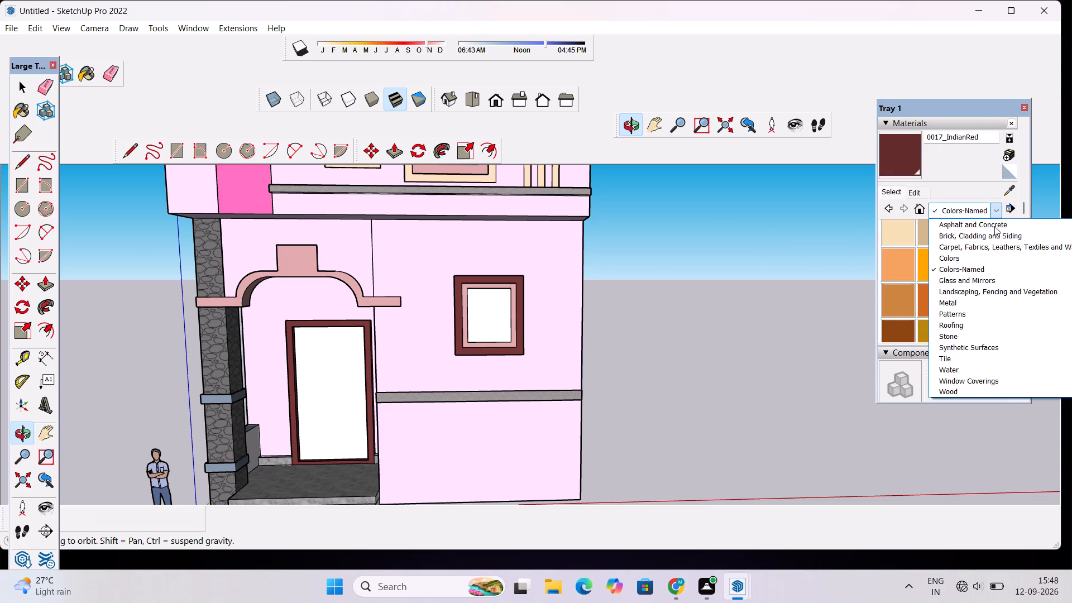
left_click(974, 391)
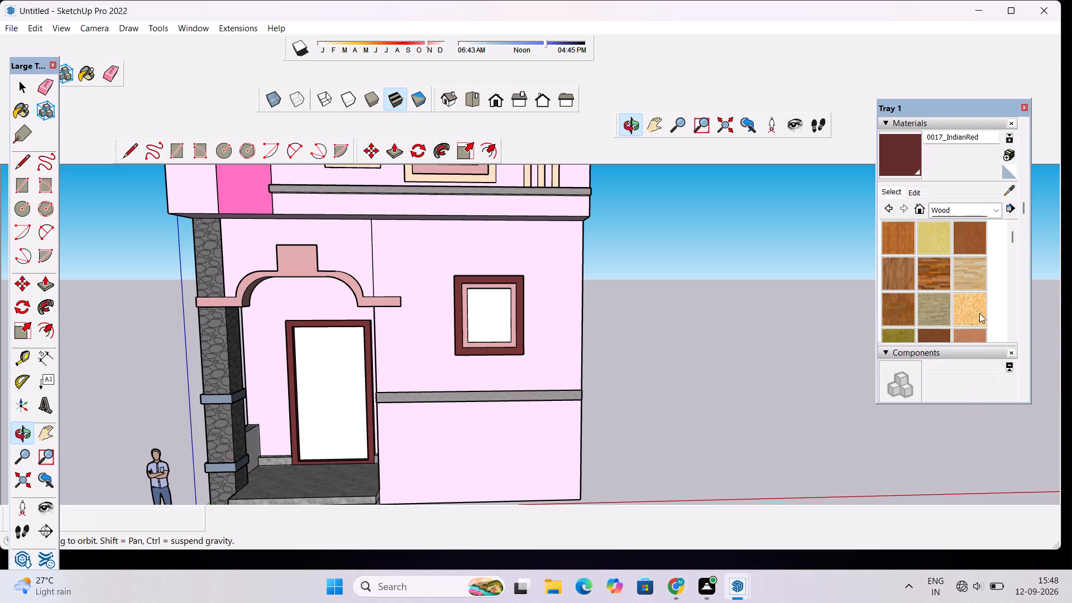
left_click(968, 240)
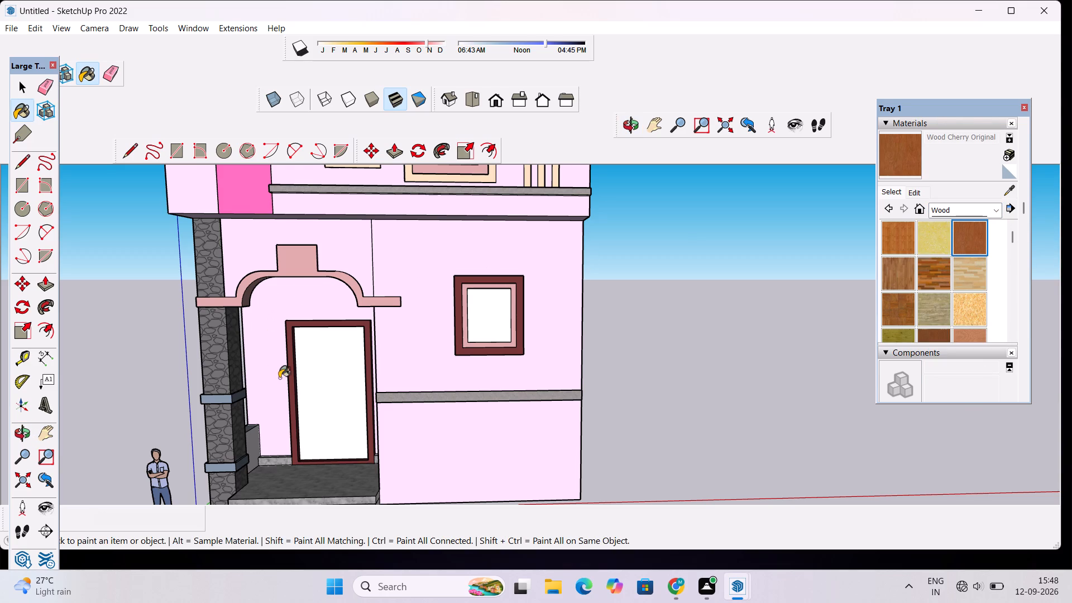
left_click(328, 370)
scroll(324, 355, "up", 15)
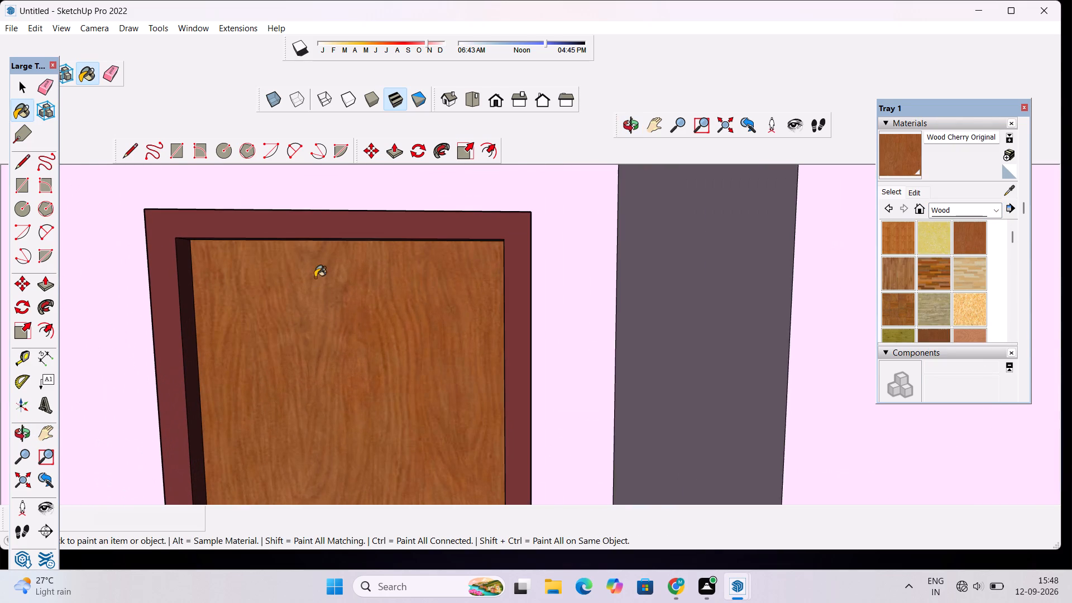
scroll(318, 279, "down", 5)
left_click(629, 139)
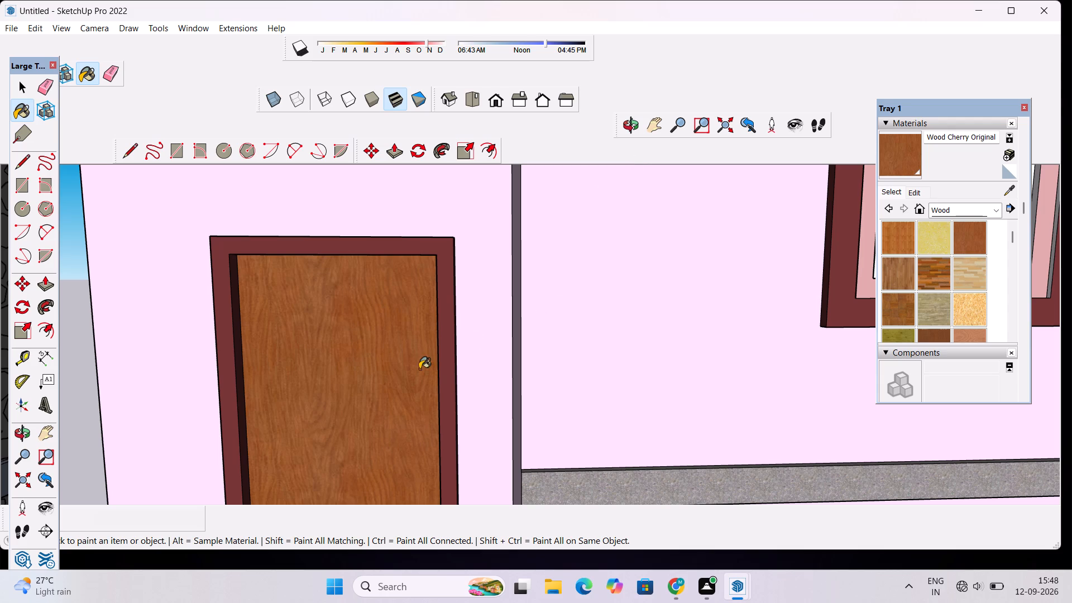
Look through the Brick, Cladding and Siding materials for a finish for the ground-floor window pane.
left_click(631, 123)
left_click_drag(382, 294, 510, 172)
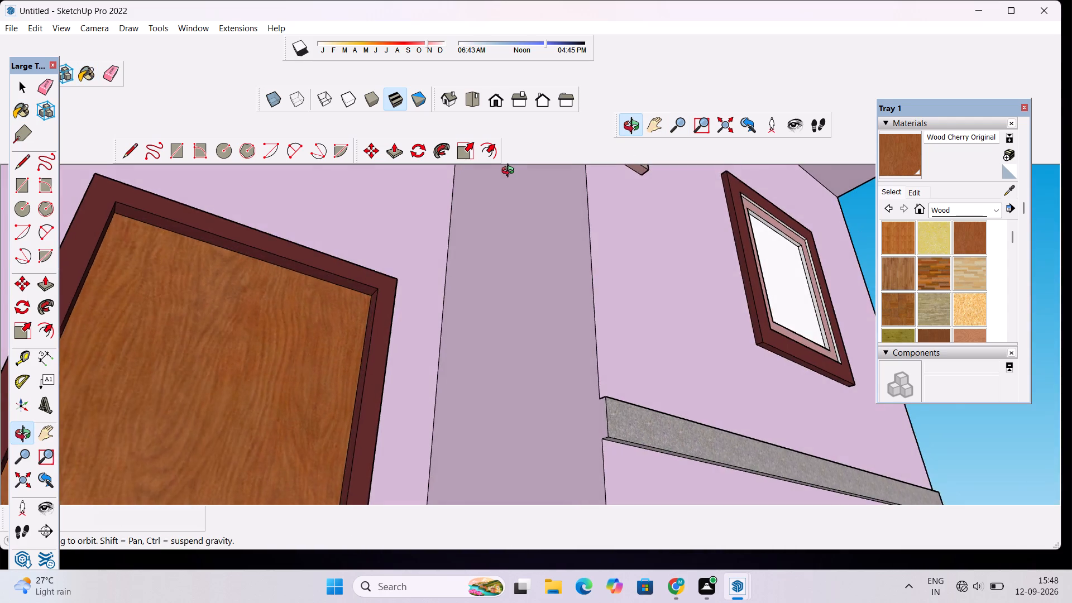
left_click_drag(510, 172, 312, 341)
scroll(309, 335, "down", 6)
left_click_drag(347, 344, 357, 401)
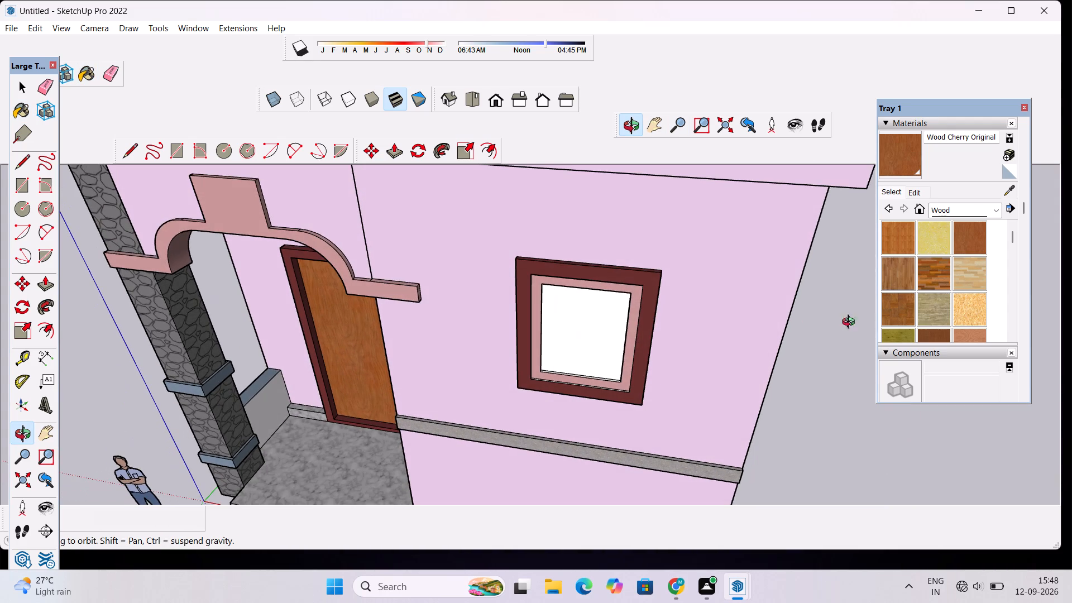
left_click_drag(315, 338, 348, 300)
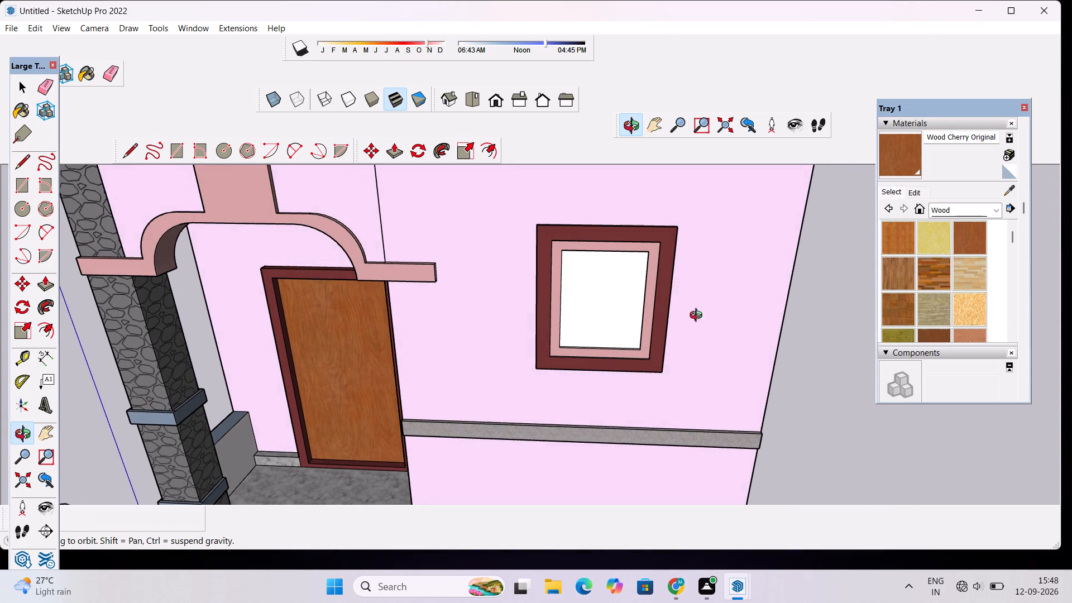
scroll(639, 317, "up", 2)
left_click(992, 210)
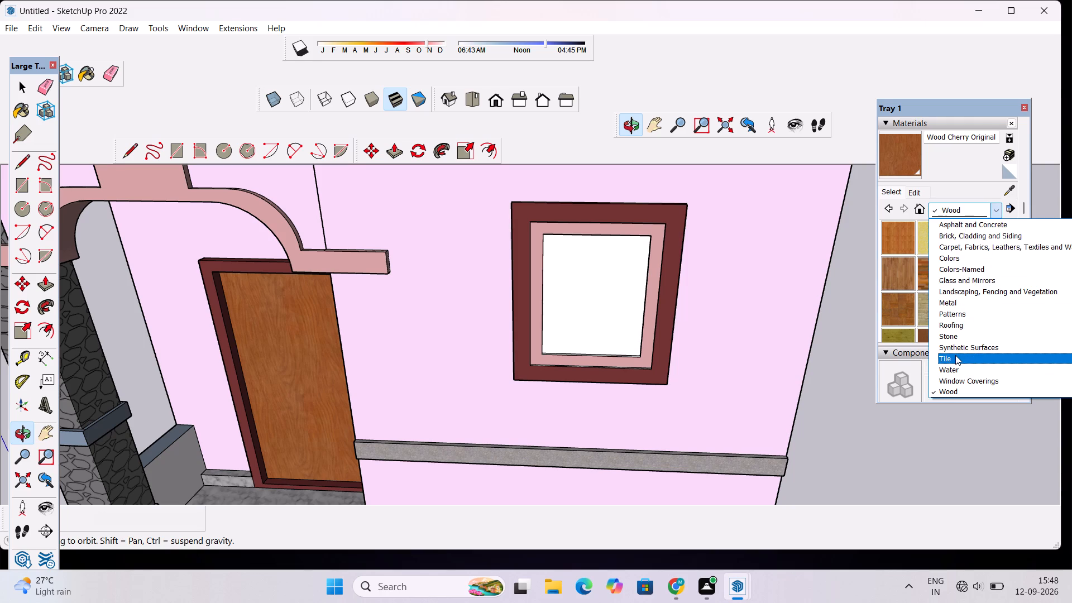
left_click(959, 236)
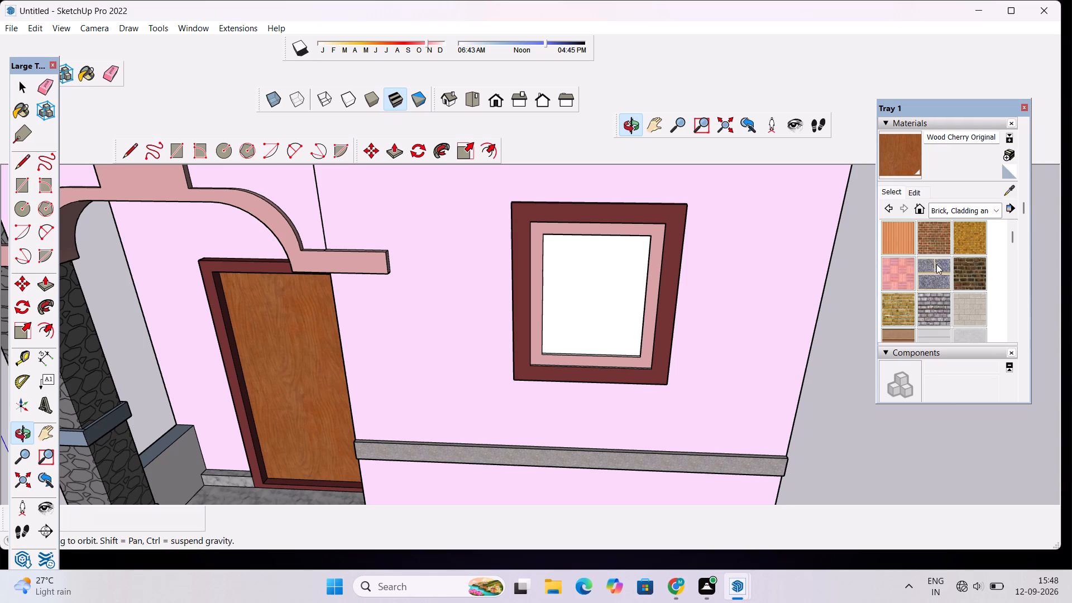
scroll(936, 264, "down", 3)
scroll(936, 264, "up", 5)
scroll(942, 269, "down", 2)
left_click(994, 214)
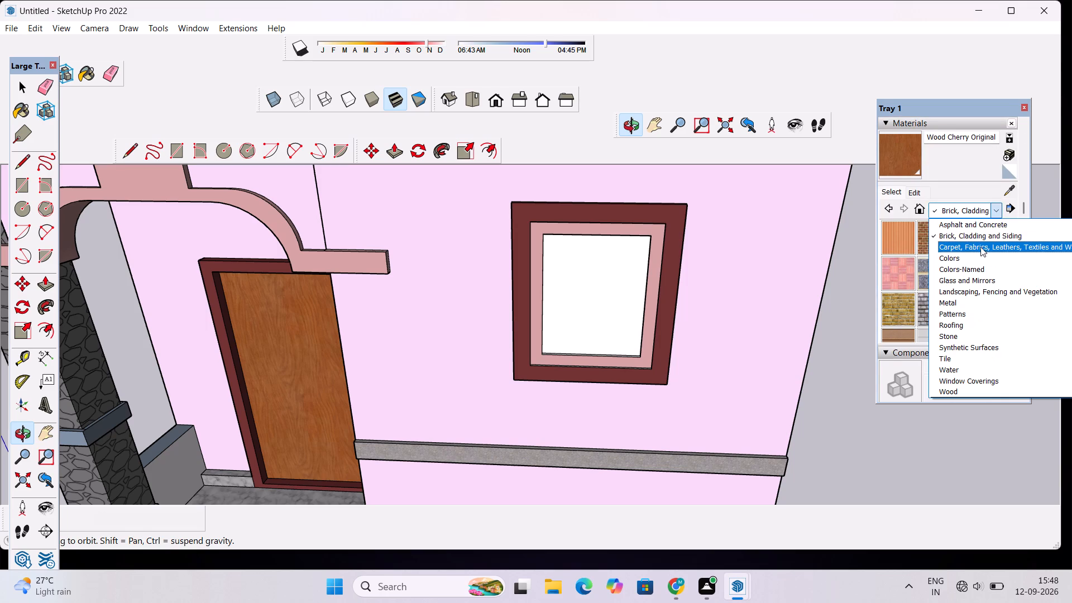
left_click(979, 233)
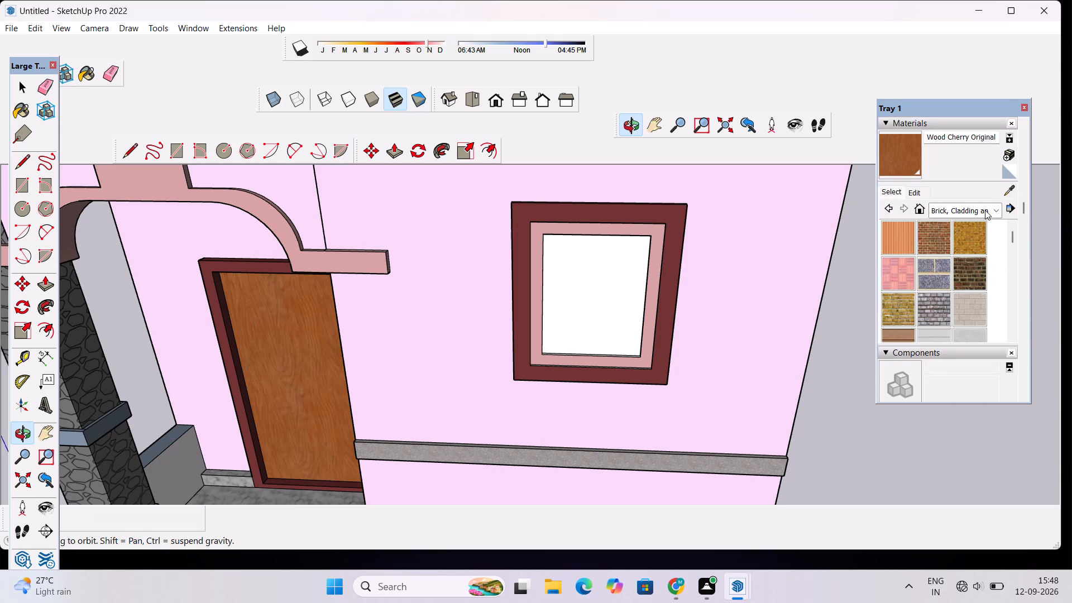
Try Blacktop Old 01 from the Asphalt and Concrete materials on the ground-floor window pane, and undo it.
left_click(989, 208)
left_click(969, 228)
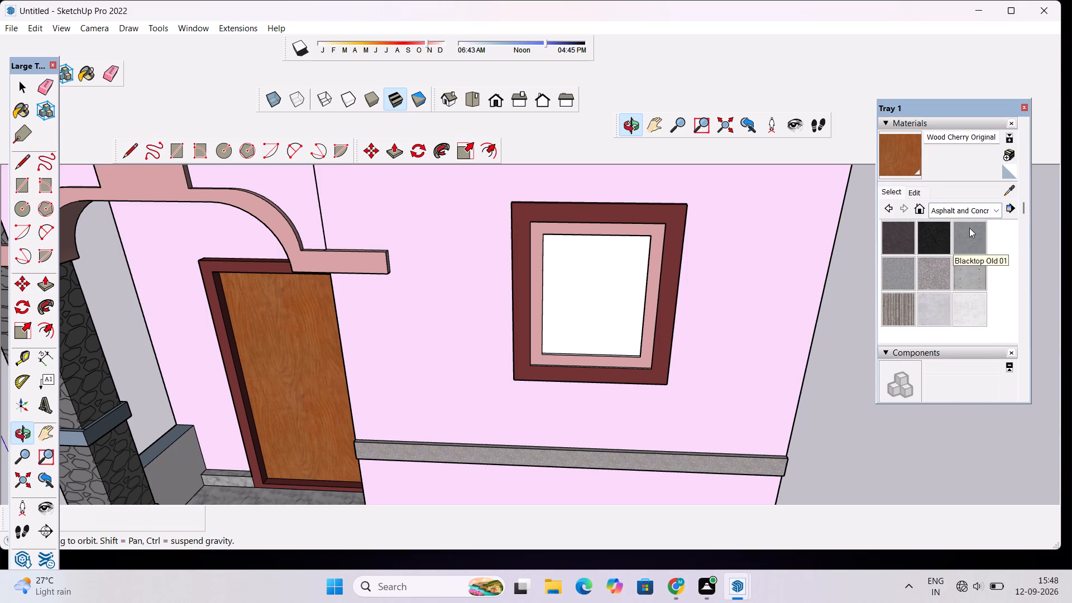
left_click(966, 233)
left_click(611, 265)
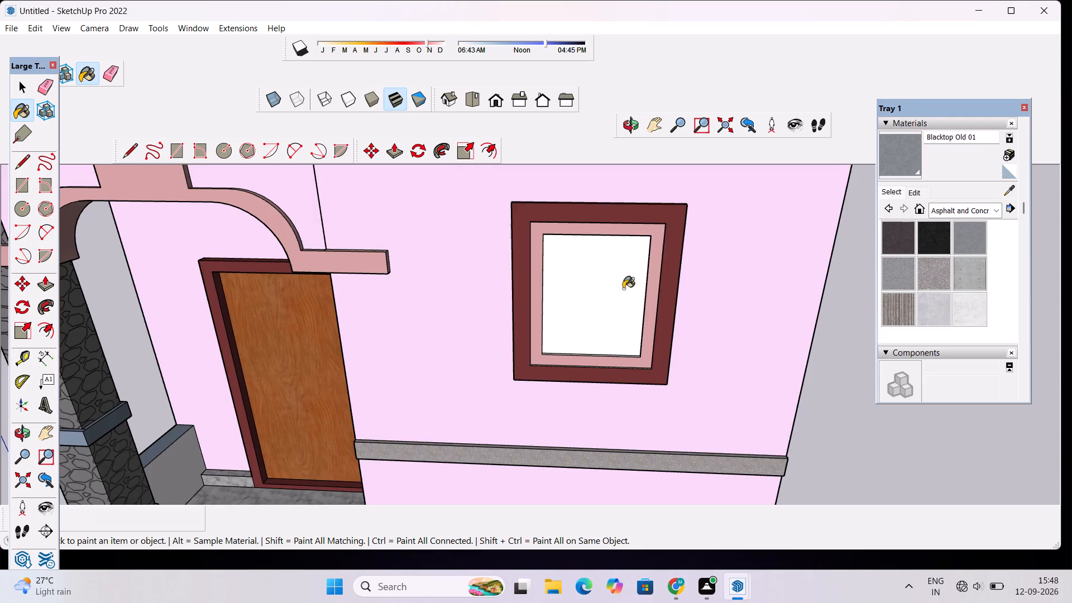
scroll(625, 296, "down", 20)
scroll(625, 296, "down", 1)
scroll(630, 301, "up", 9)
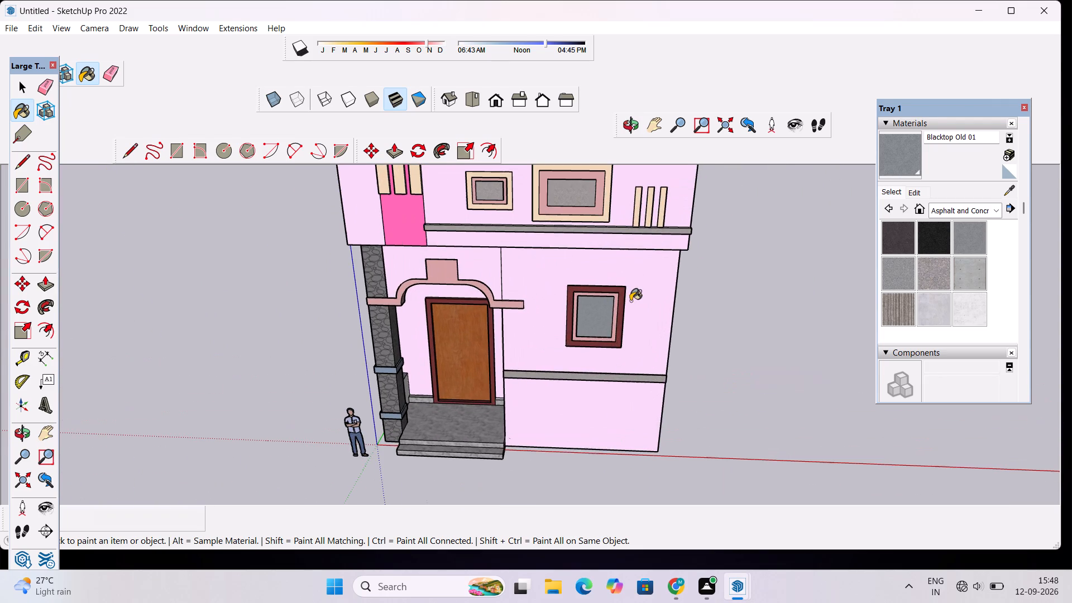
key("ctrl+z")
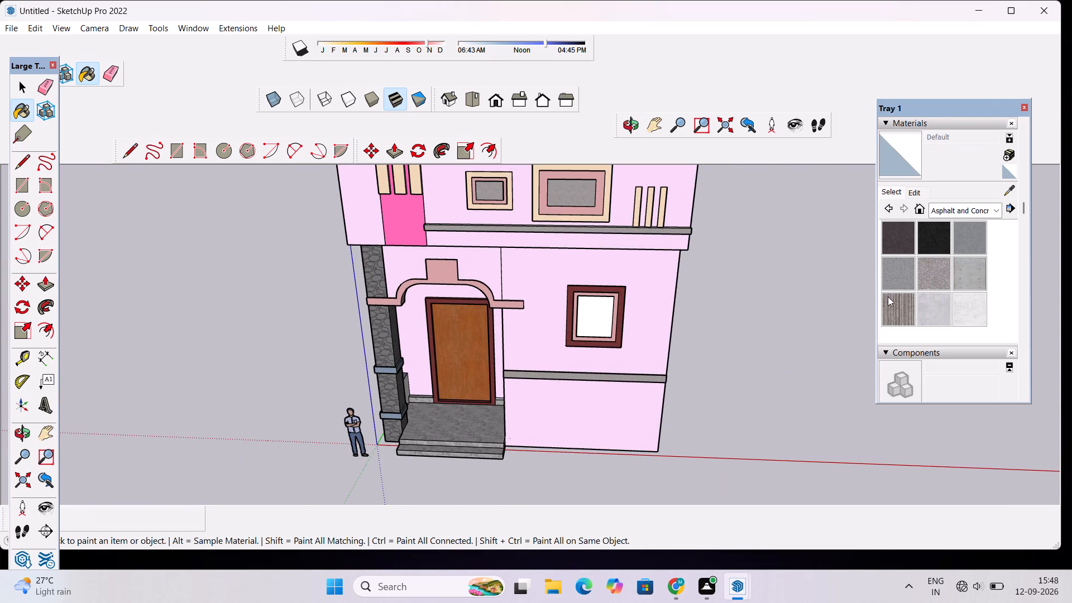
Paint the ground-floor window pane with the speckled Concrete Aggregate material from Asphalt and Concrete.
left_click(931, 272)
left_click(602, 315)
Paint the bottom, side and top reveal faces around the ground-floor window pane with the same Concrete Aggregate material.
scroll(602, 315, "up", 6)
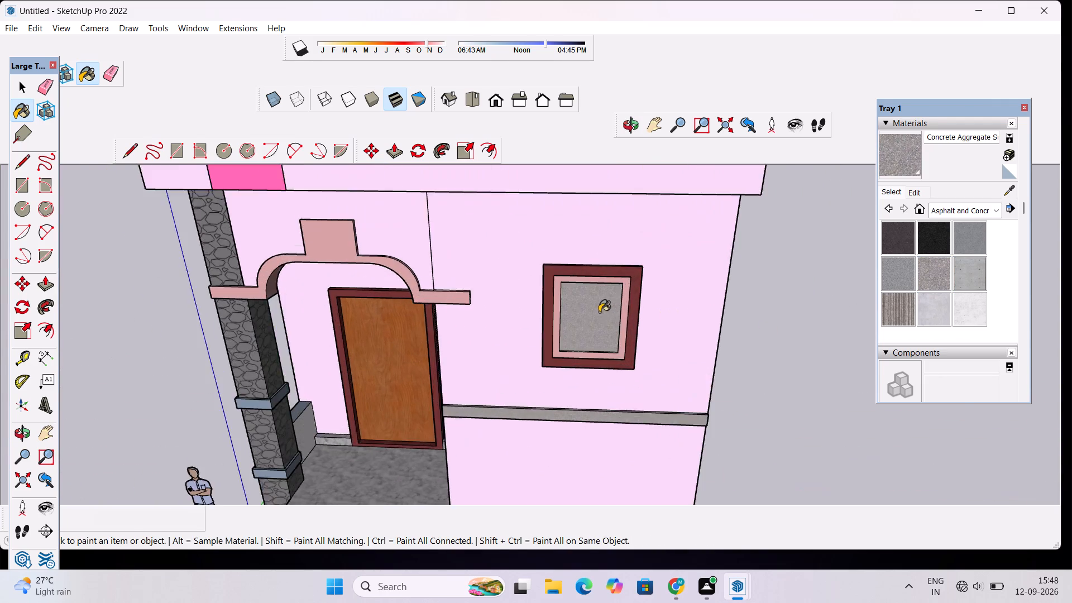
scroll(599, 312, "up", 11)
scroll(605, 420, "up", 10)
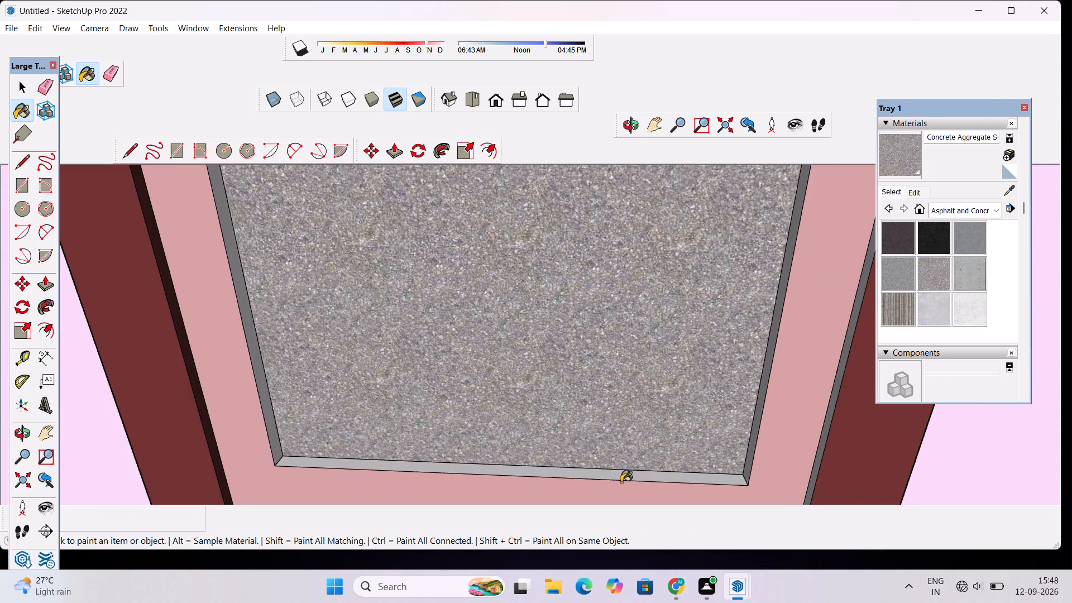
left_click(621, 482)
left_click(765, 449)
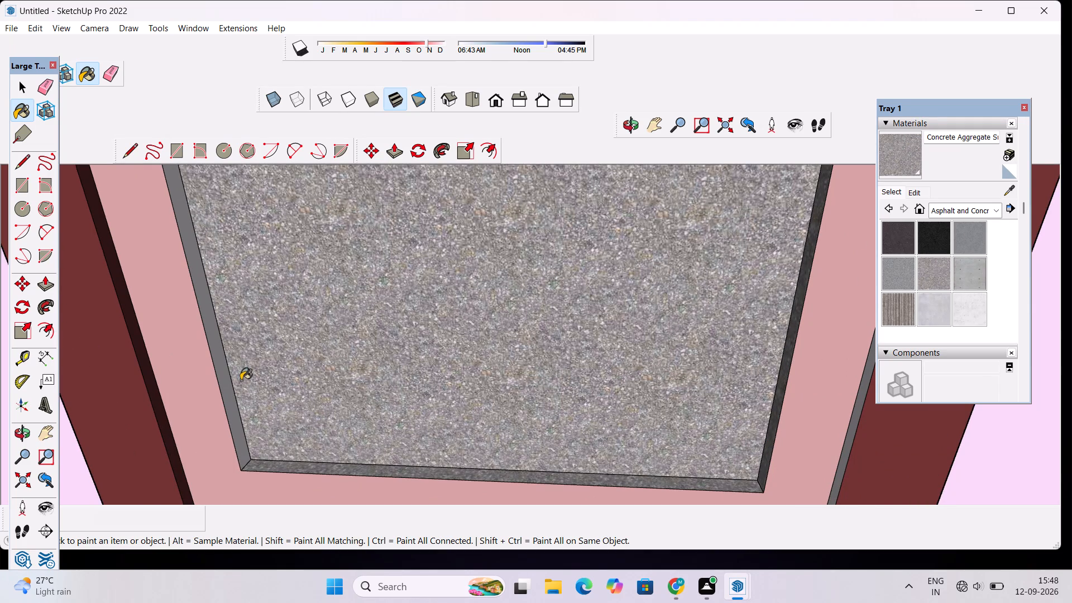
left_click(228, 404)
scroll(235, 389, "down", 17)
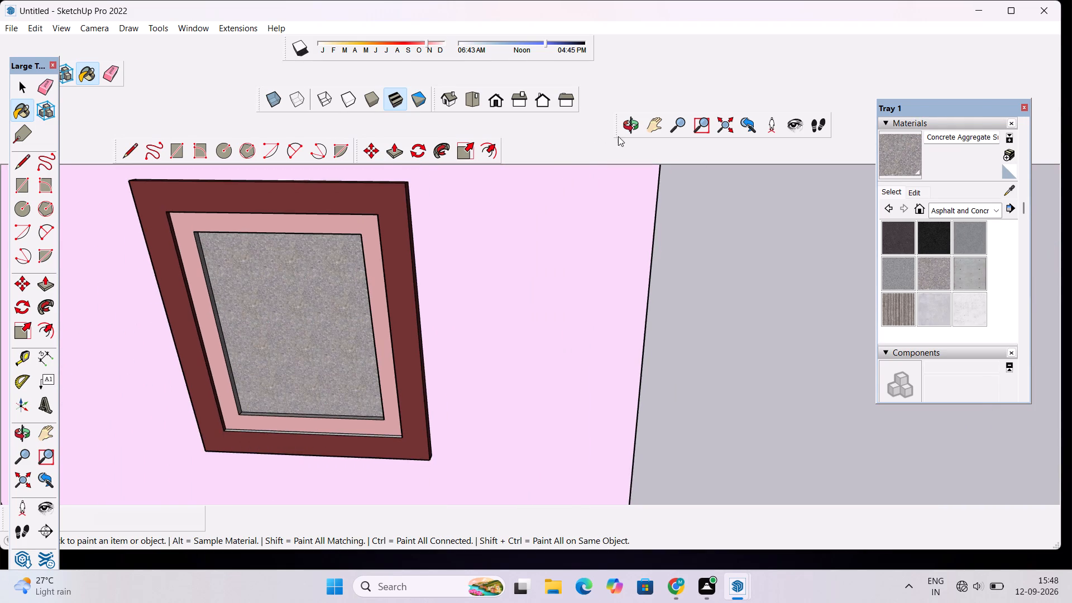
left_click(631, 134)
left_click_drag(351, 325, 398, 184)
scroll(253, 253, "up", 5)
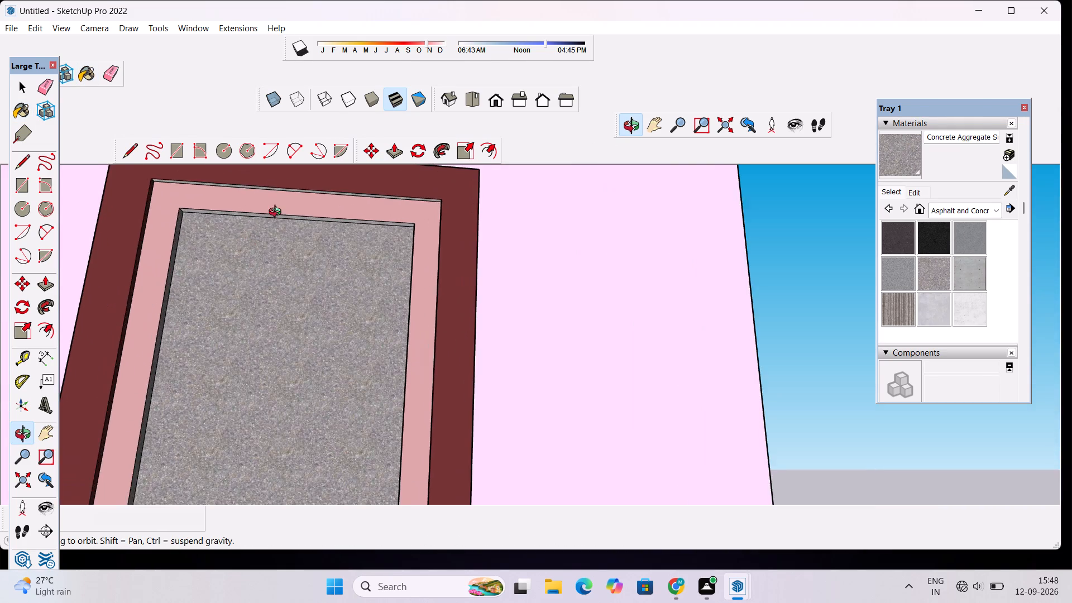
left_click_drag(277, 212, 303, 169)
left_click(896, 167)
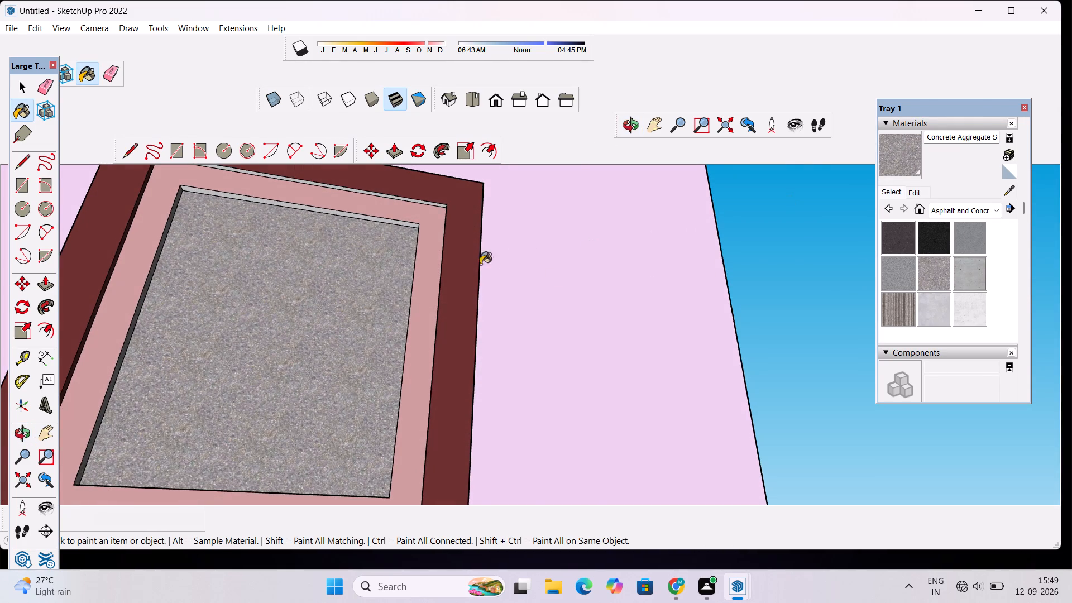
scroll(374, 222, "up", 7)
left_click(375, 213)
scroll(435, 194, "down", 7)
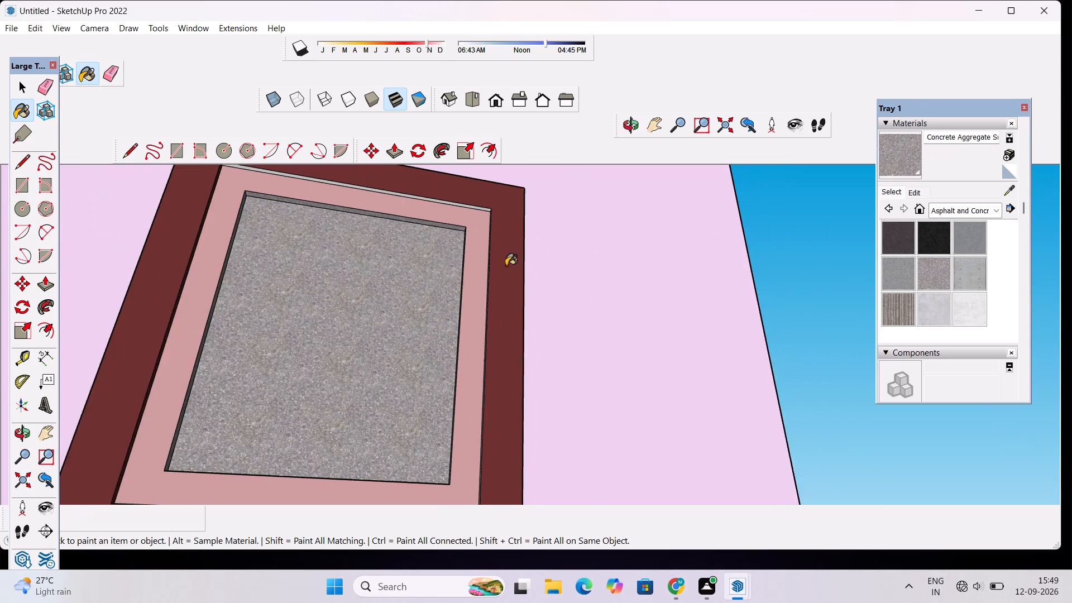
Examine the painted house from the front, above and the side, checking the window, door and facade finishes.
scroll(506, 266, "down", 5)
left_click(625, 126)
left_click_drag(610, 200, 471, 366)
scroll(471, 366, "down", 7)
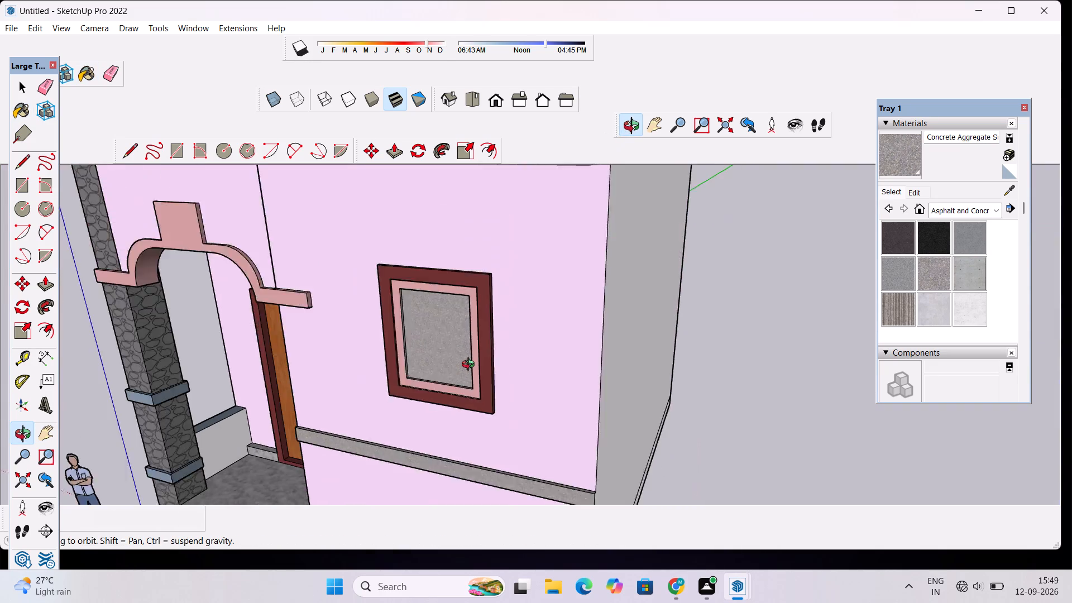
scroll(471, 366, "down", 5)
left_click_drag(443, 361, 620, 394, "shift")
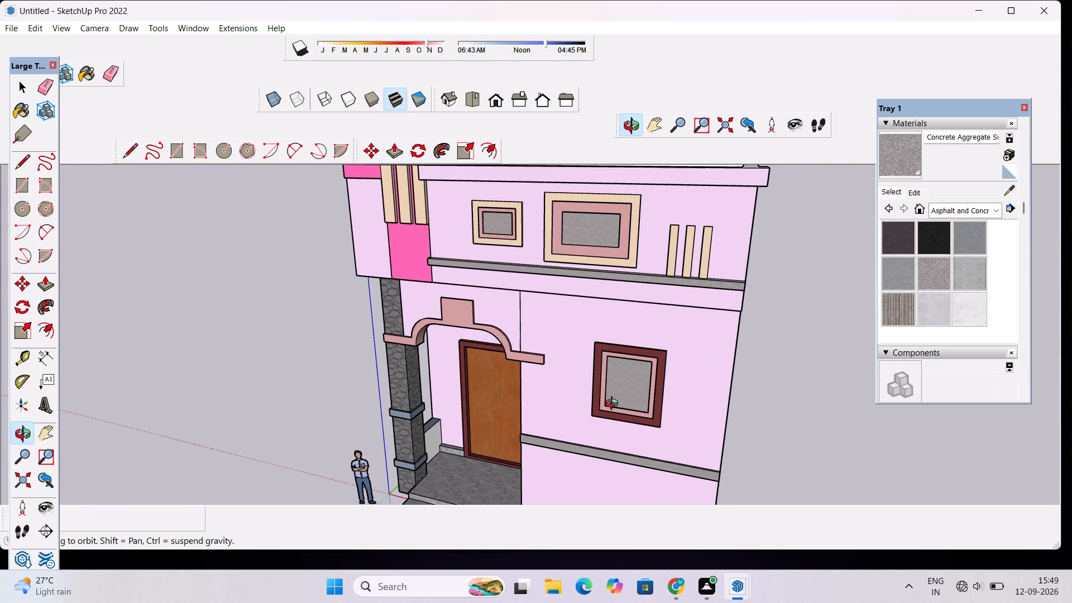
scroll(614, 410, "down", 1)
left_click_drag(523, 429, 606, 442)
scroll(606, 442, "down", 2)
left_click_drag(561, 453, 561, 453)
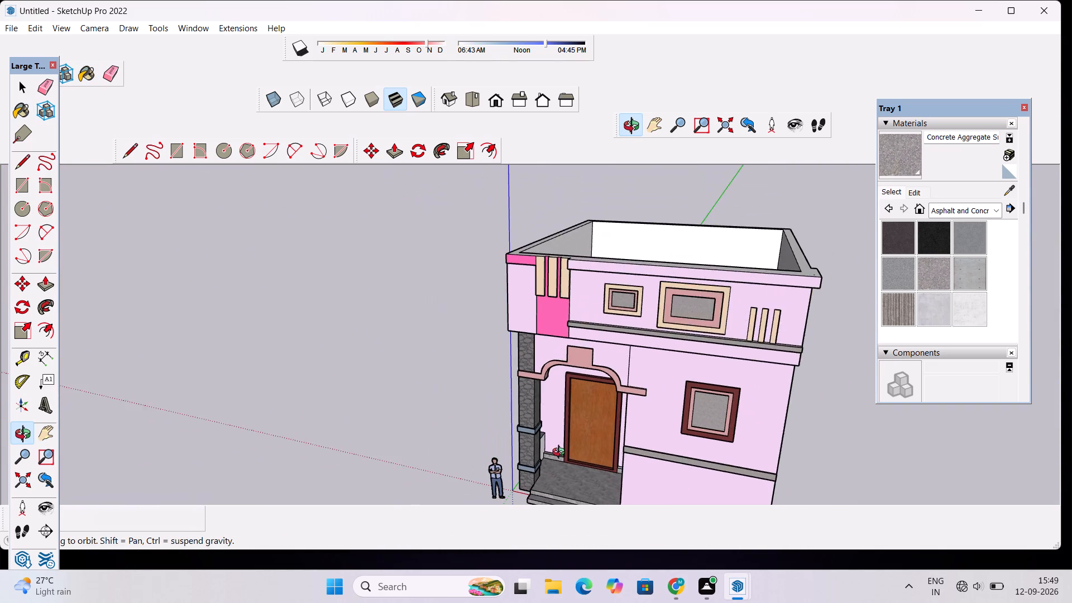
left_click_drag(561, 453, 635, 454)
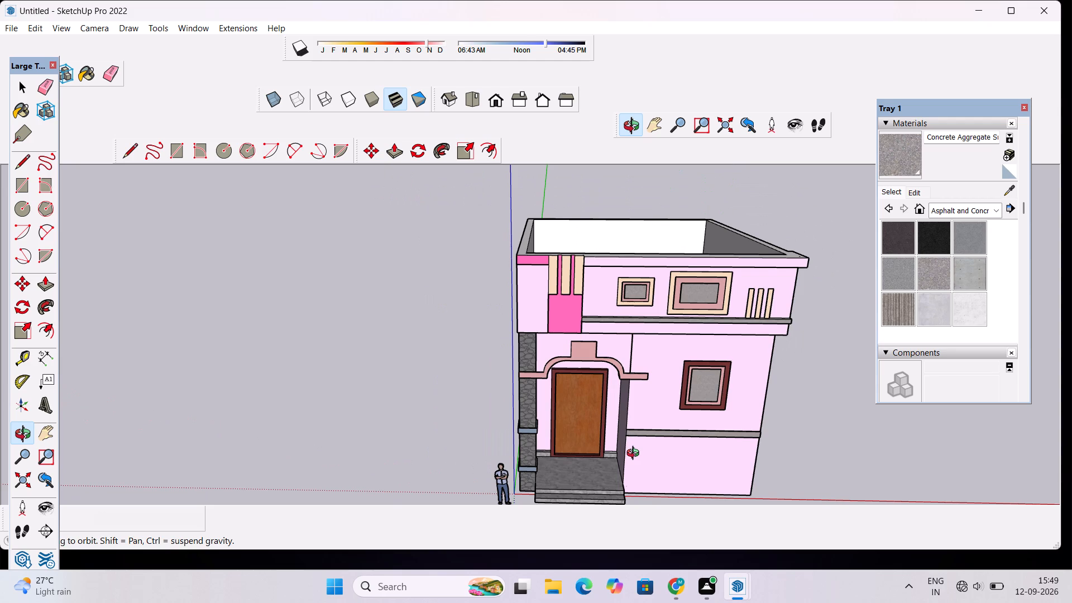
scroll(582, 419, "down", 5)
left_click_drag(647, 469, 627, 386)
scroll(625, 382, "up", 2)
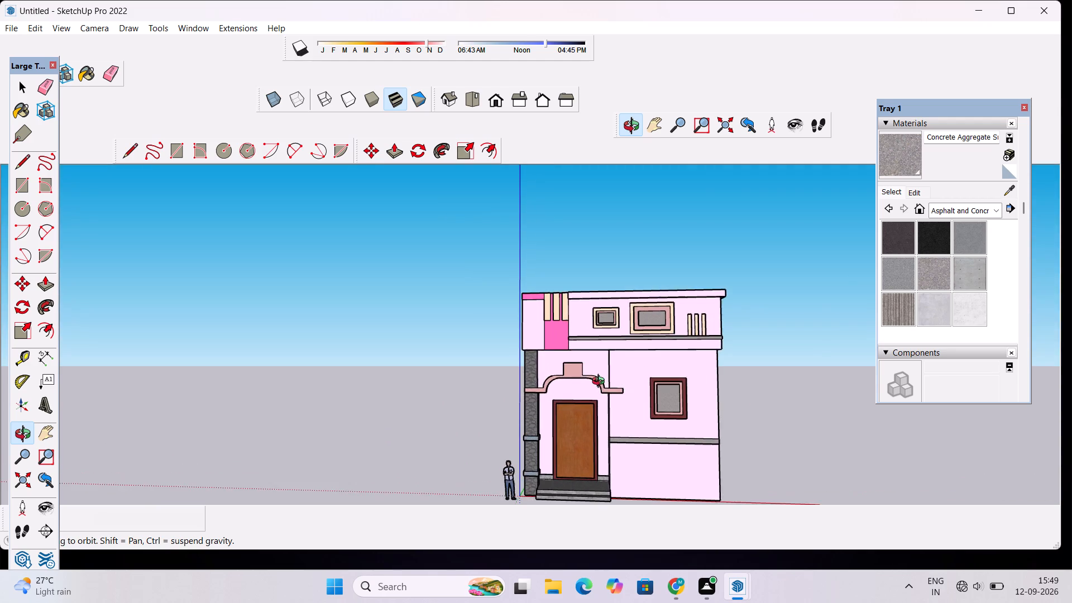
left_click_drag(600, 383, 649, 420)
left_click_drag(700, 386, 633, 390, "shift")
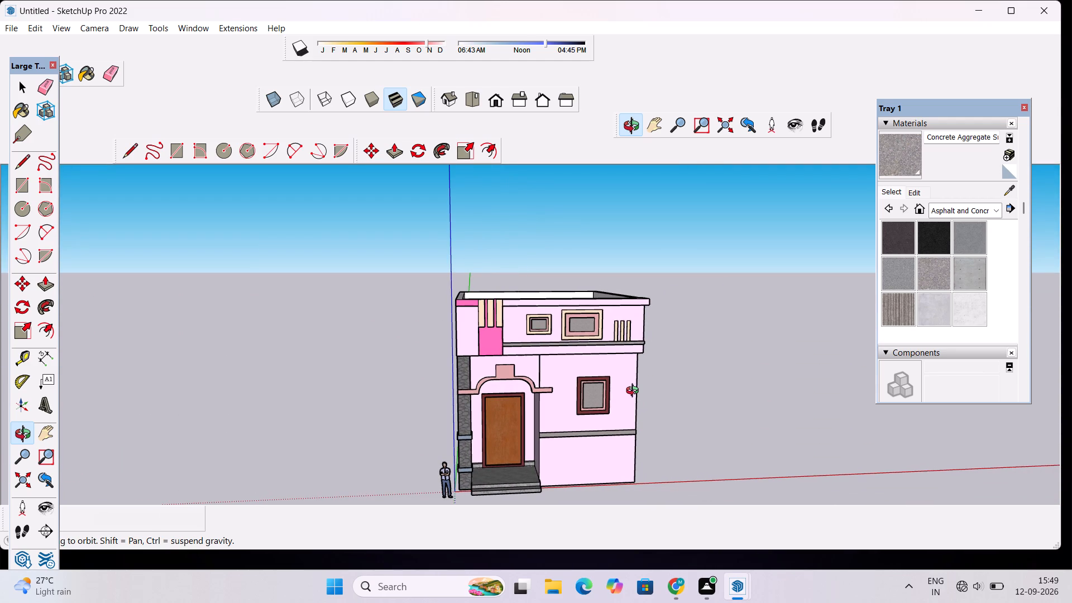
left_click_drag(697, 400, 552, 363)
scroll(543, 338, "down", 5)
left_click_drag(519, 362, 563, 404)
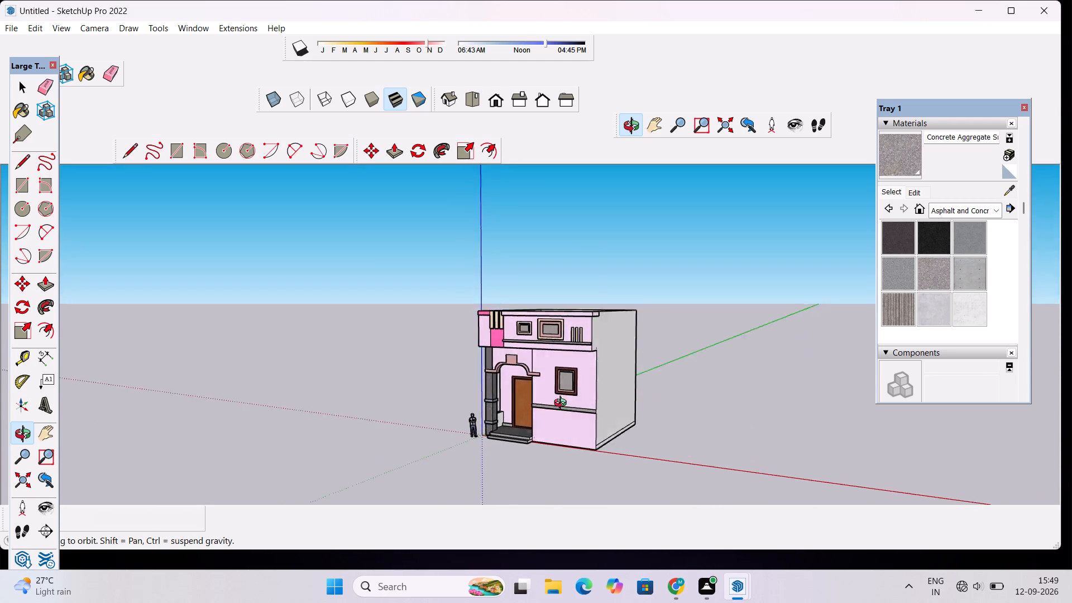
left_click_drag(563, 404, 650, 472)
scroll(534, 387, "up", 11)
left_click_drag(602, 338, 439, 325)
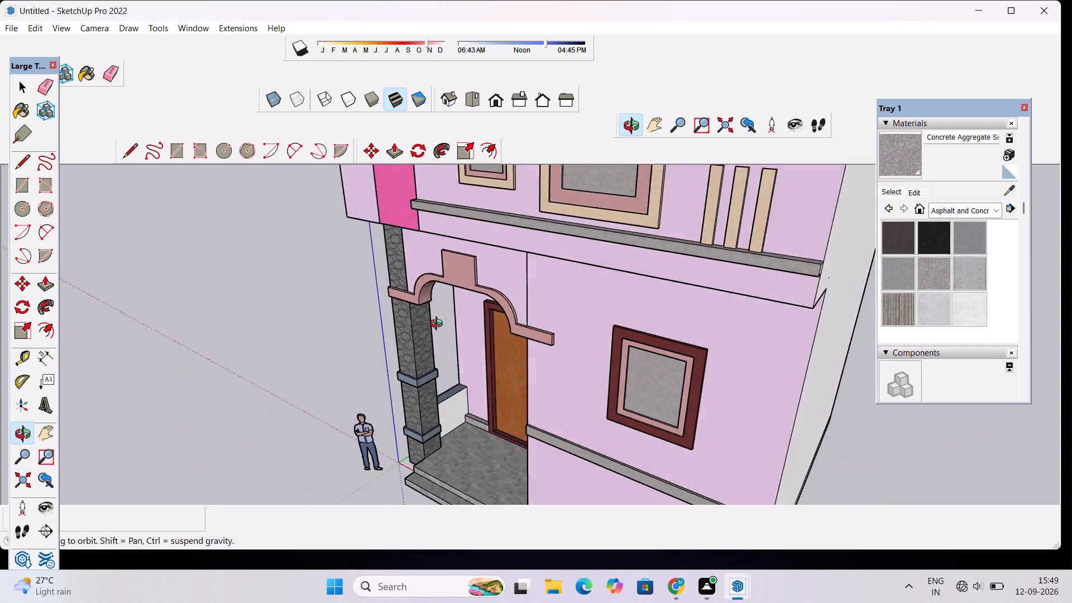
left_click_drag(439, 325, 506, 351)
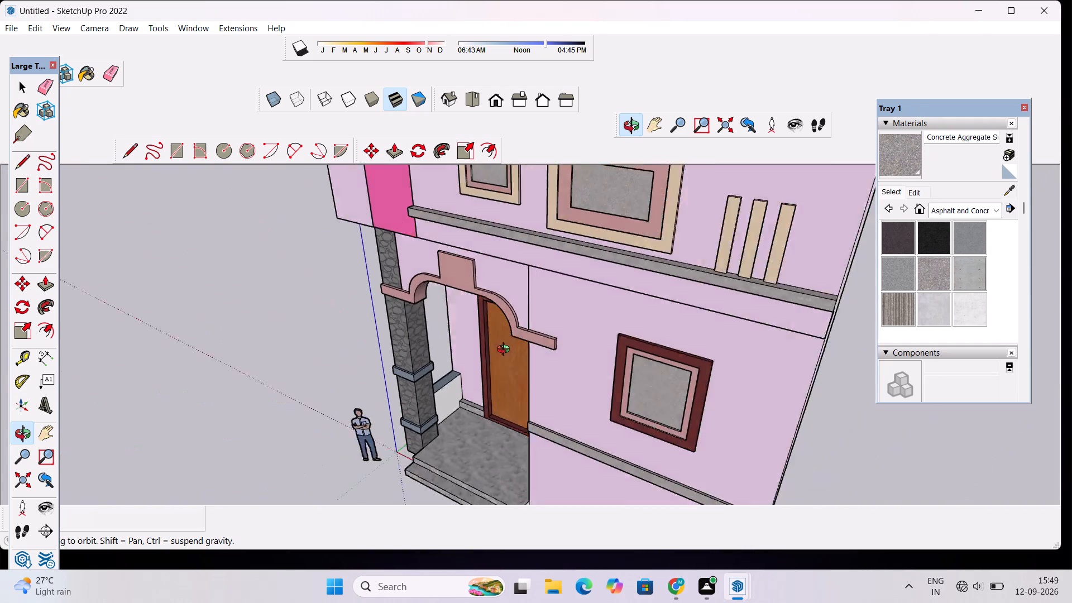
left_click_drag(506, 351, 527, 339)
scroll(534, 337, "down", 10)
left_click_drag(489, 404, 521, 307)
scroll(519, 333, "up", 1)
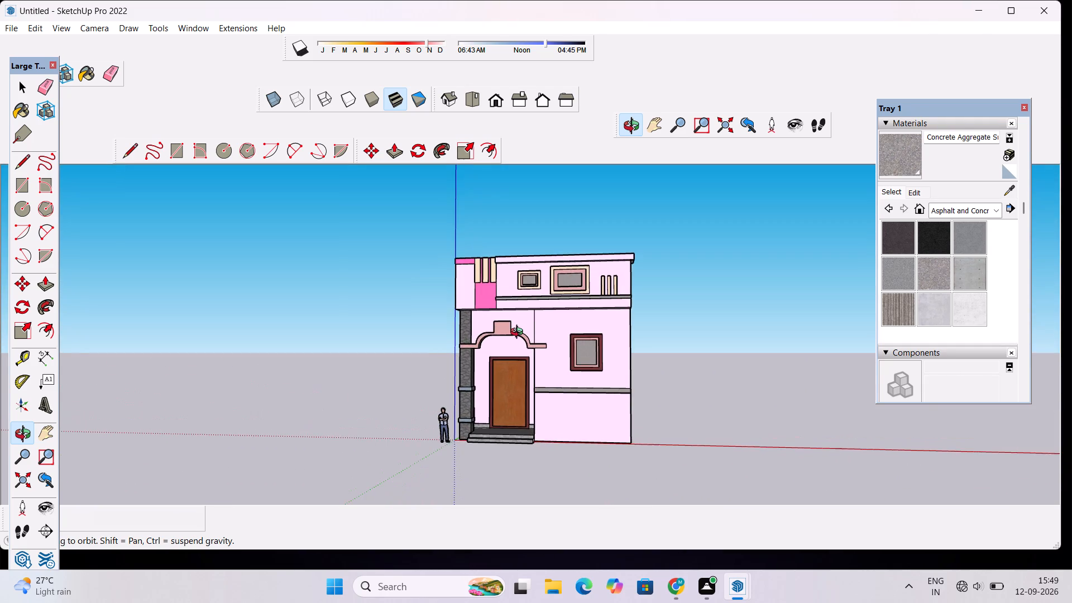
left_click_drag(515, 337, 518, 371, "shift")
Close the tray holding the materials and components.
left_click(1022, 107)
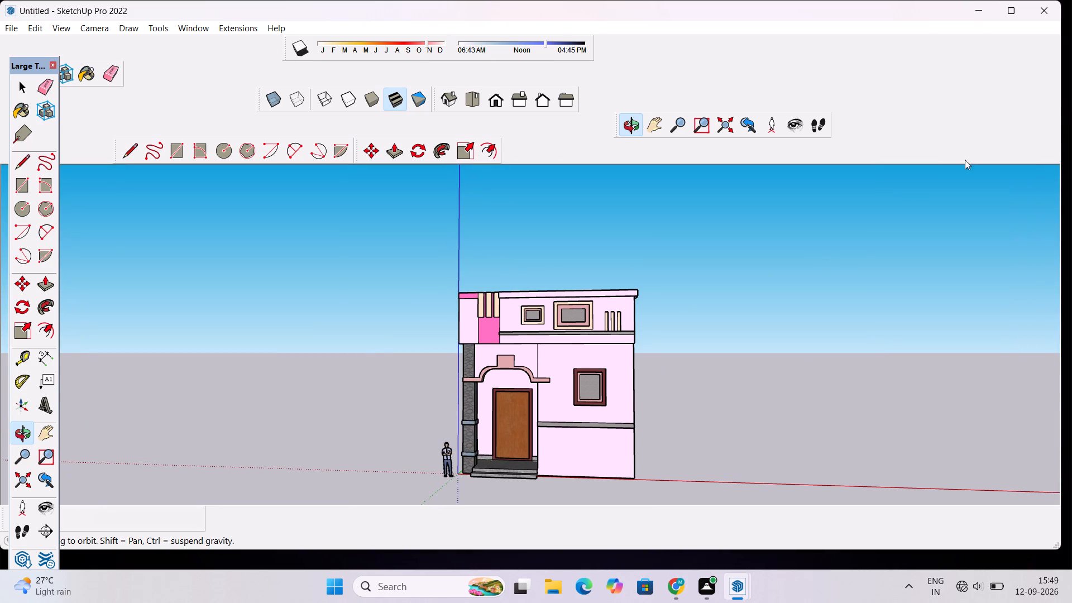
Select all the connected geometry of the house and make it a single group.
left_click_drag(540, 266, 552, 339)
left_click(547, 369)
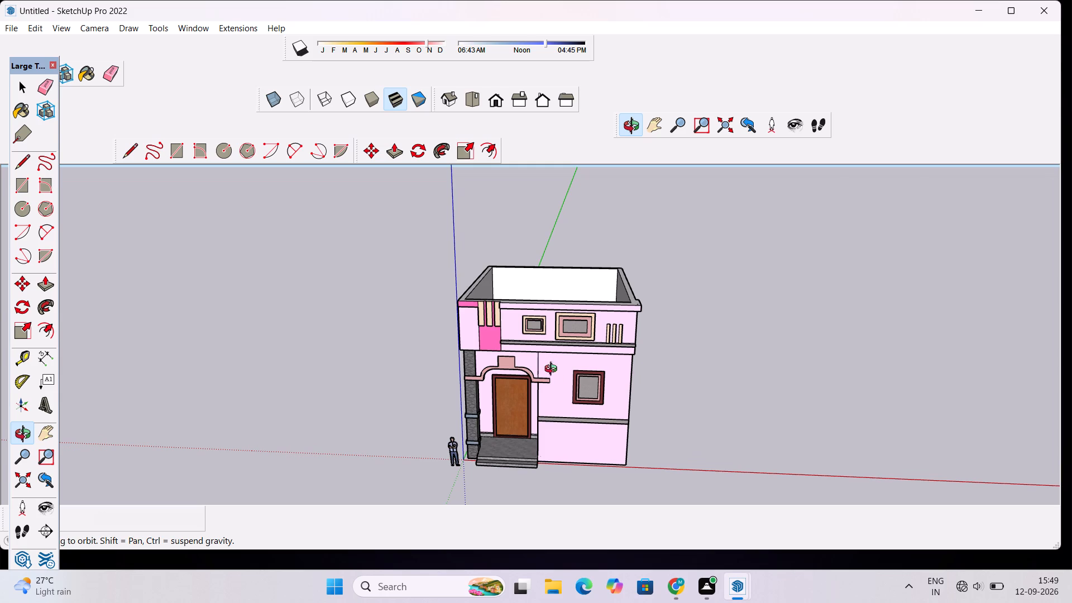
scroll(562, 428, "up", 4)
key("space")
triple_click(555, 332)
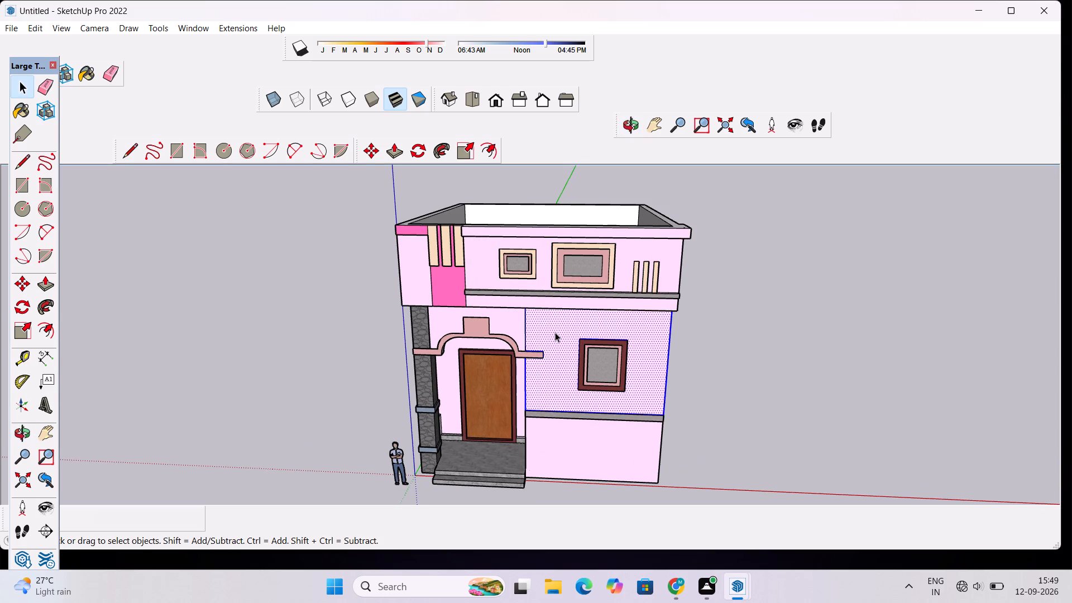
right_click(555, 332)
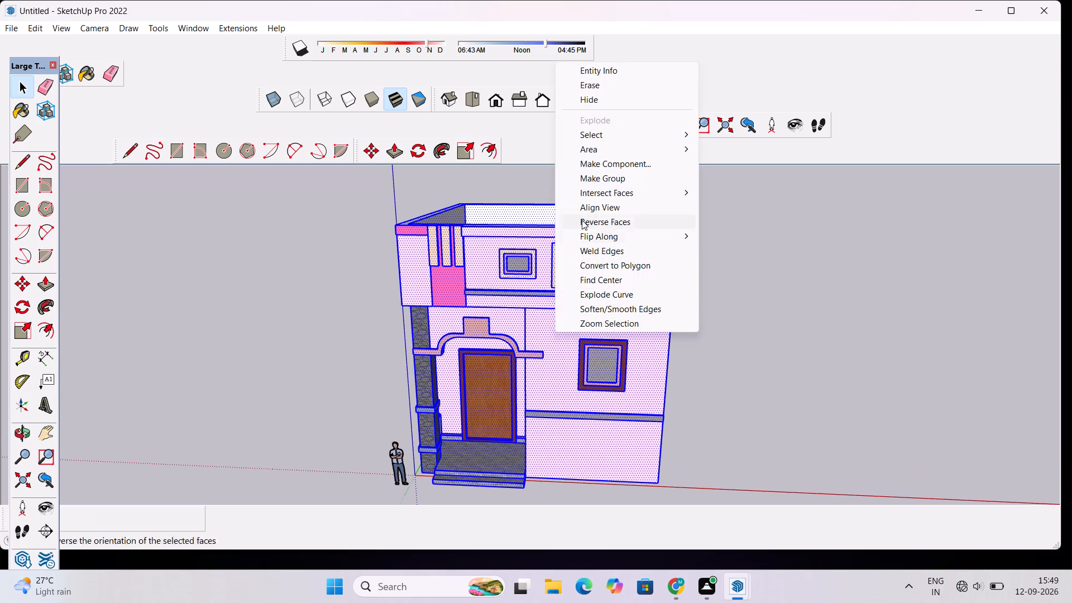
left_click(601, 183)
Move the grouped house about 48' 4" away from the origin, leaving the loose line behind.
scroll(612, 184, "up", 1)
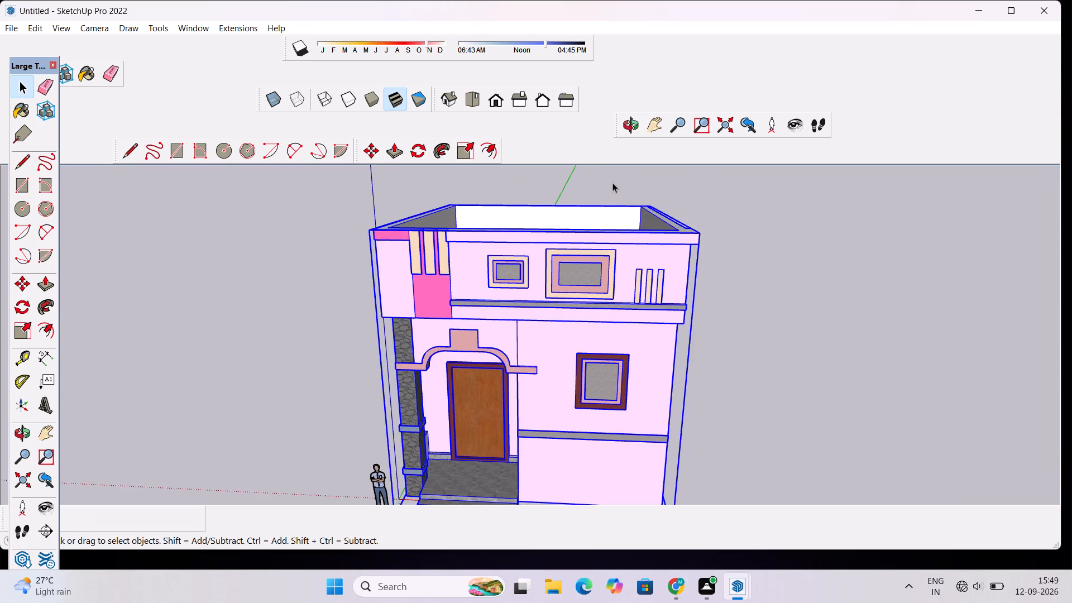
scroll(612, 183, "down", 6)
key("m")
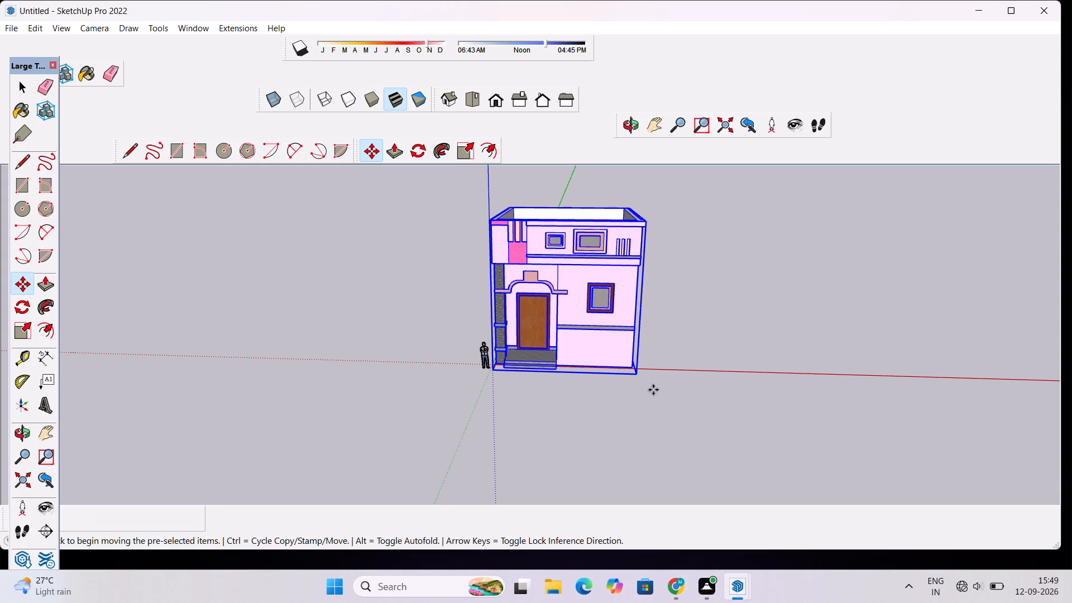
left_click(635, 371)
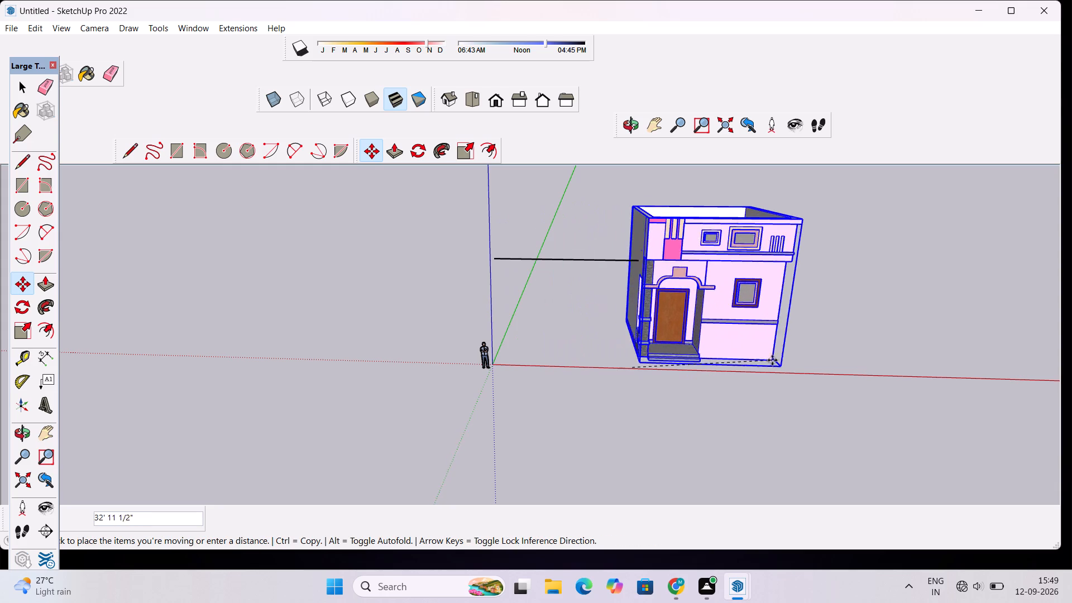
left_click(811, 347)
key("space")
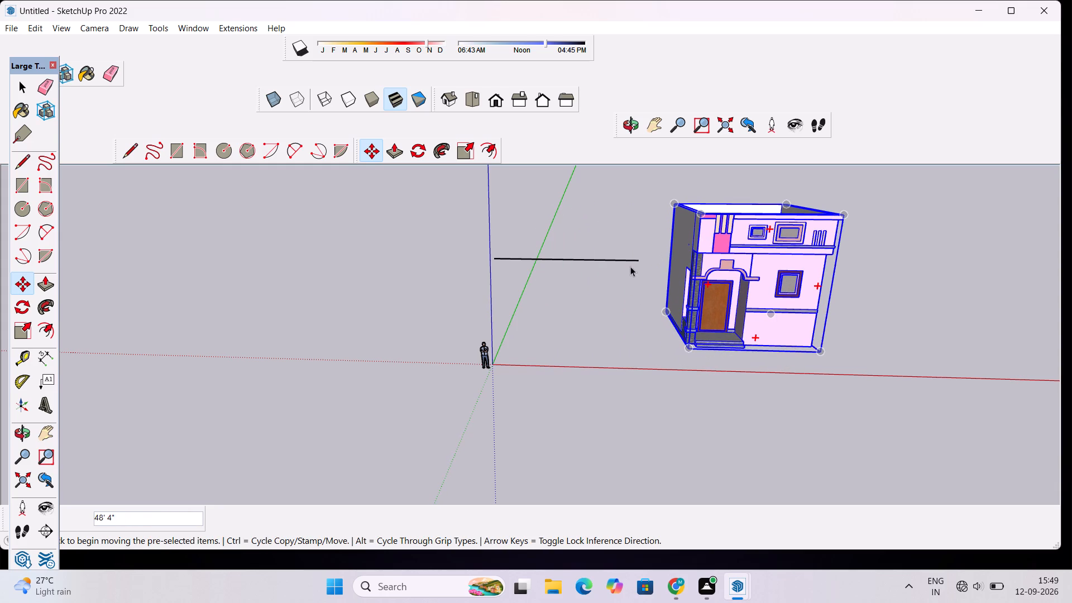
Delete the stray horizontal line left standing beside the blue axis.
left_click(629, 260)
key("Delete")
Examine the moved house in the standard Front view and from above.
left_click(741, 295)
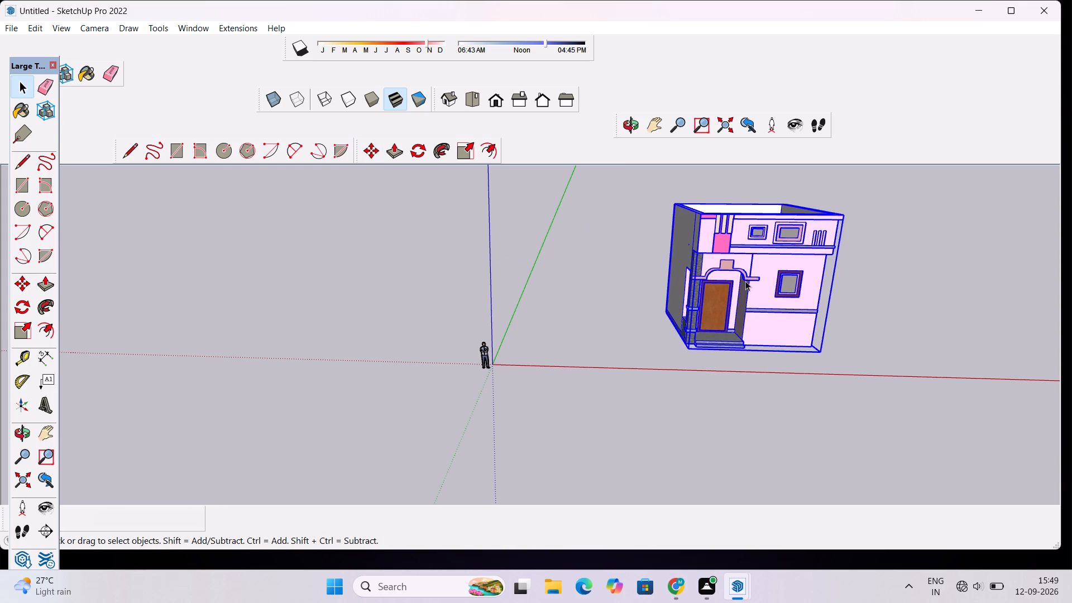
scroll(748, 262, "down", 6)
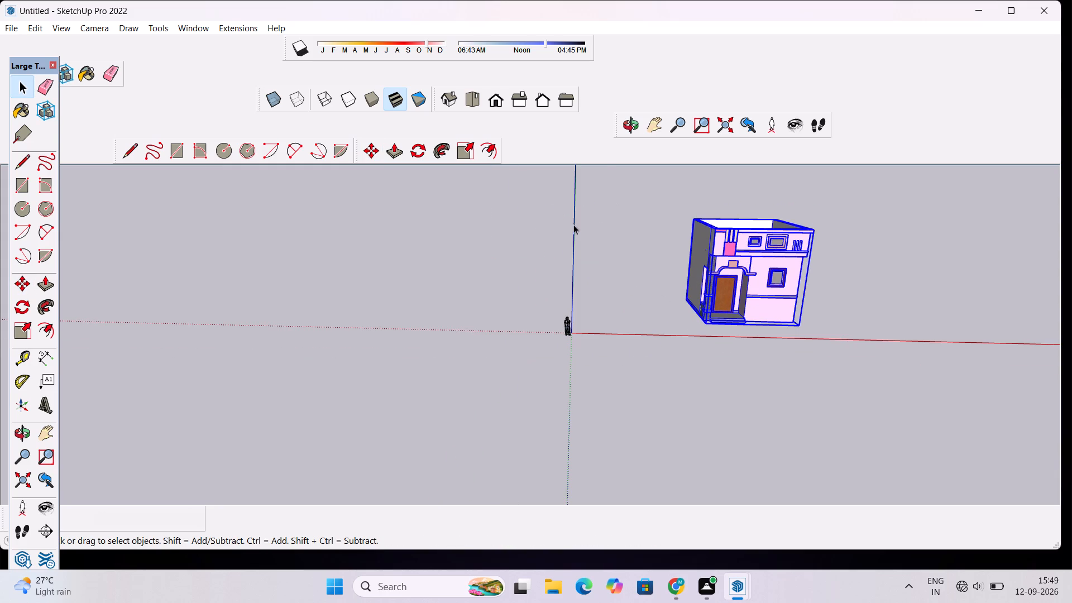
left_click(496, 100)
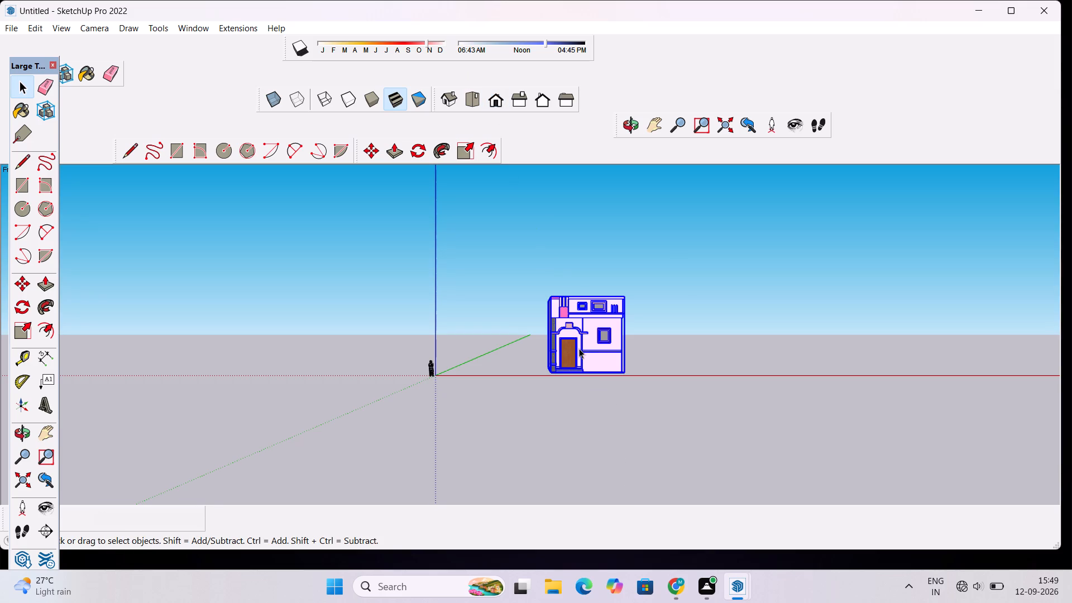
left_click(681, 299)
left_click(629, 124)
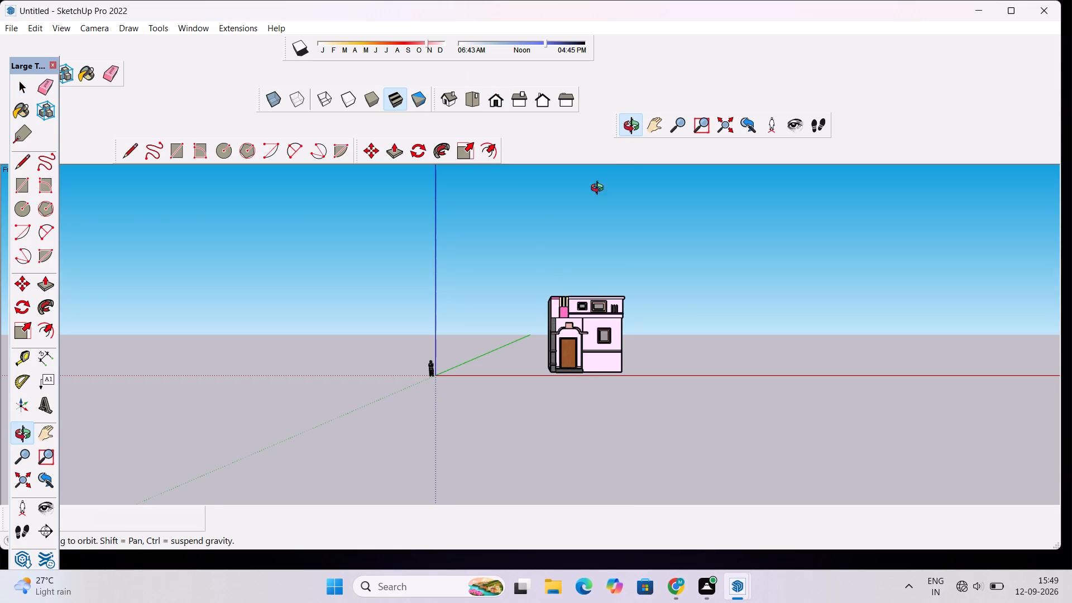
left_click_drag(595, 223, 577, 384)
scroll(612, 367, "up", 6)
left_click_drag(566, 370, 590, 312)
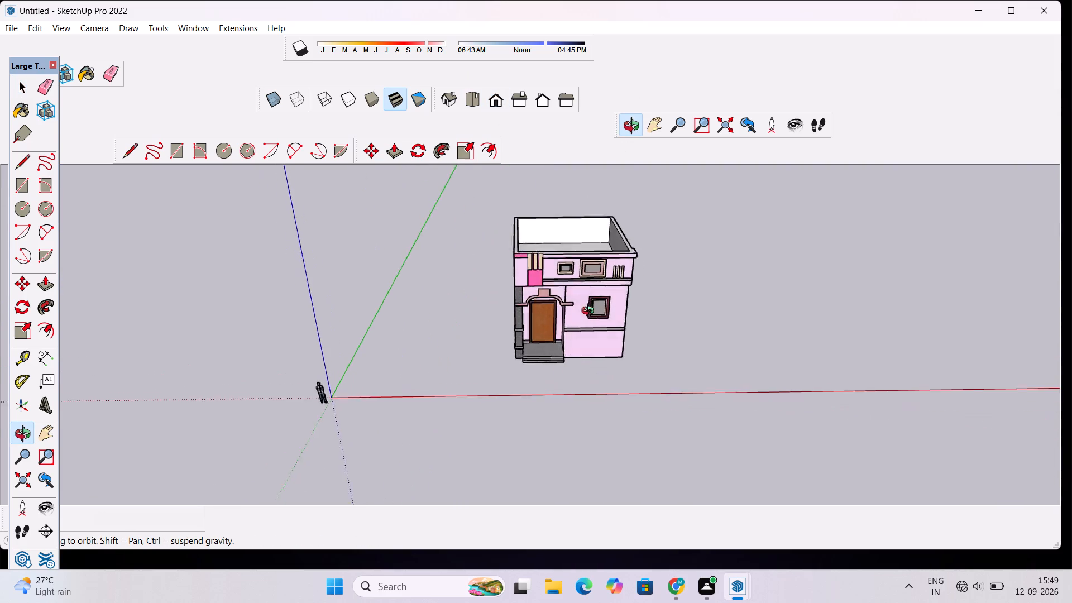
left_click_drag(590, 312, 602, 242)
Set the standard Front view and save the model as 1bhk in the Downloads folder.
left_click(494, 108)
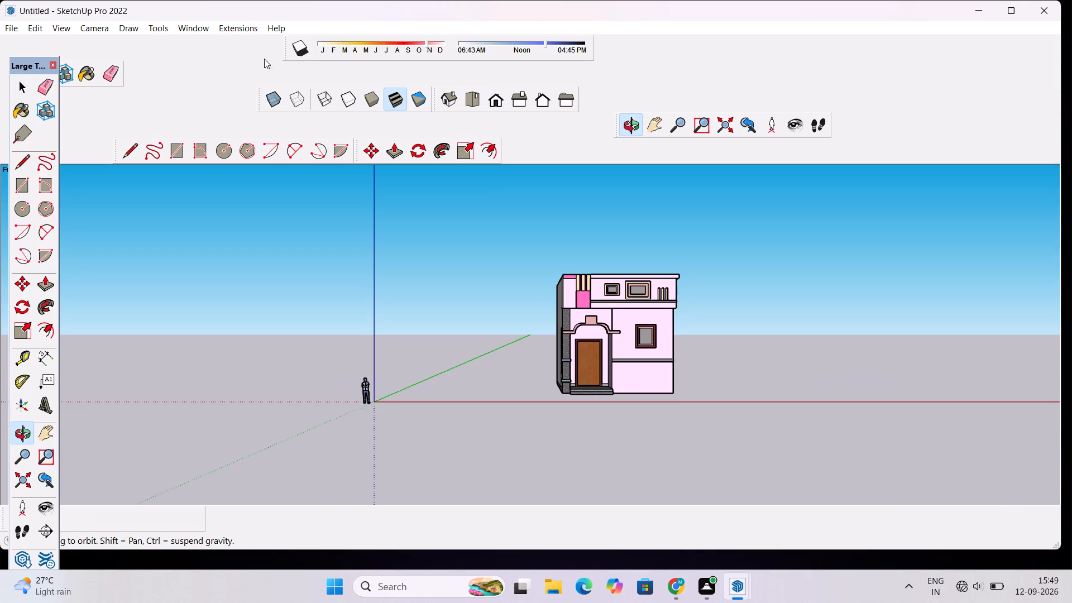
key("ctrl+s")
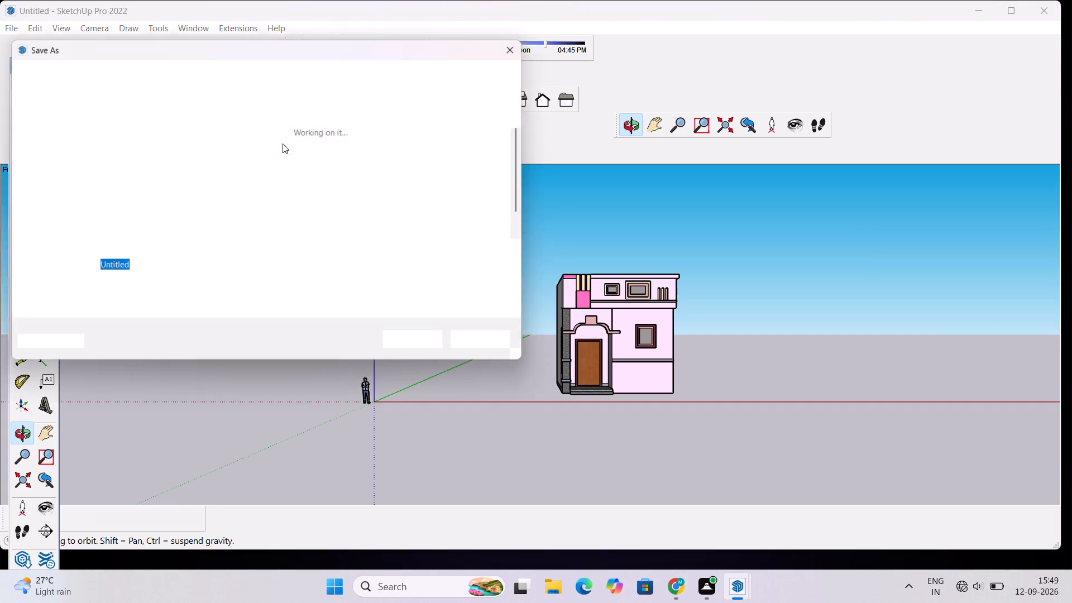
left_click(73, 241)
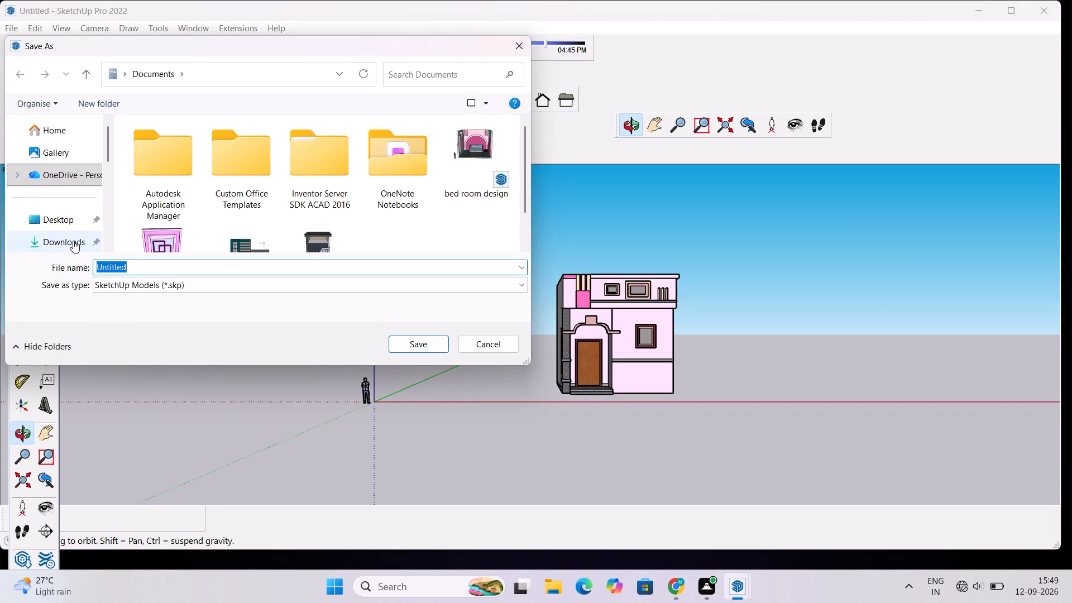
left_click(127, 268)
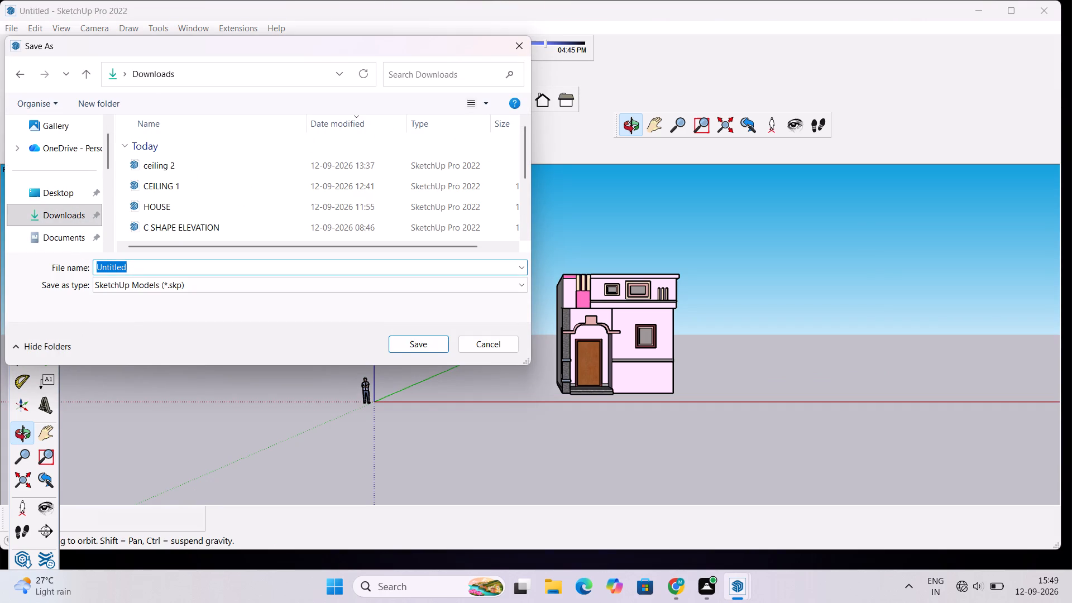
key("BackSpace")
key("BackSpace")
key("BackSpace")
key("BackSpace")
key("BackSpace")
key("BackSpace")
key("BackSpace")
key("BackSpace")
key("BackSpace")
key("BackSpace")
key("BackSpace")
key("BackSpace")
key("BackSpace")
key("BackSpace")
key("BackSpace")
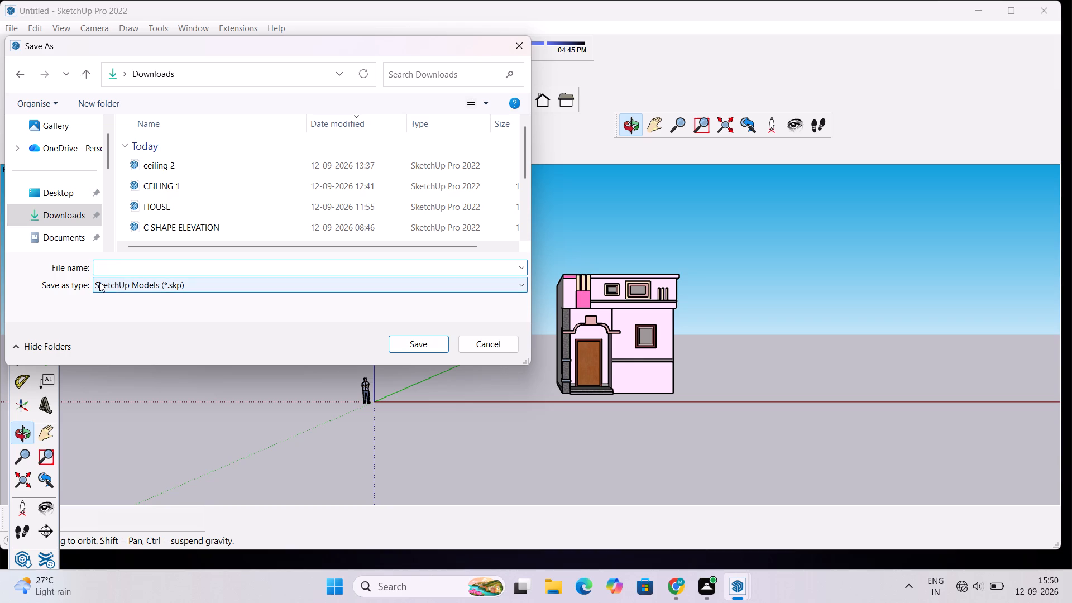
key("1")
type("bhk")
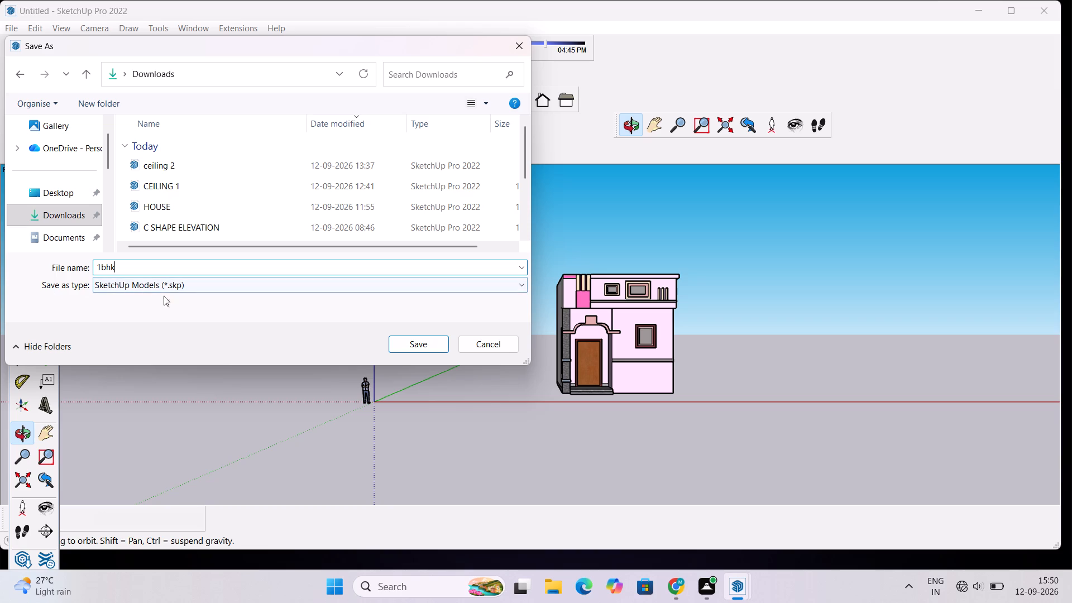
left_click(413, 346)
Export the front view as a 2D graphic PDF file named "1bhk pdf" in the Downloads folder.
left_click(11, 27)
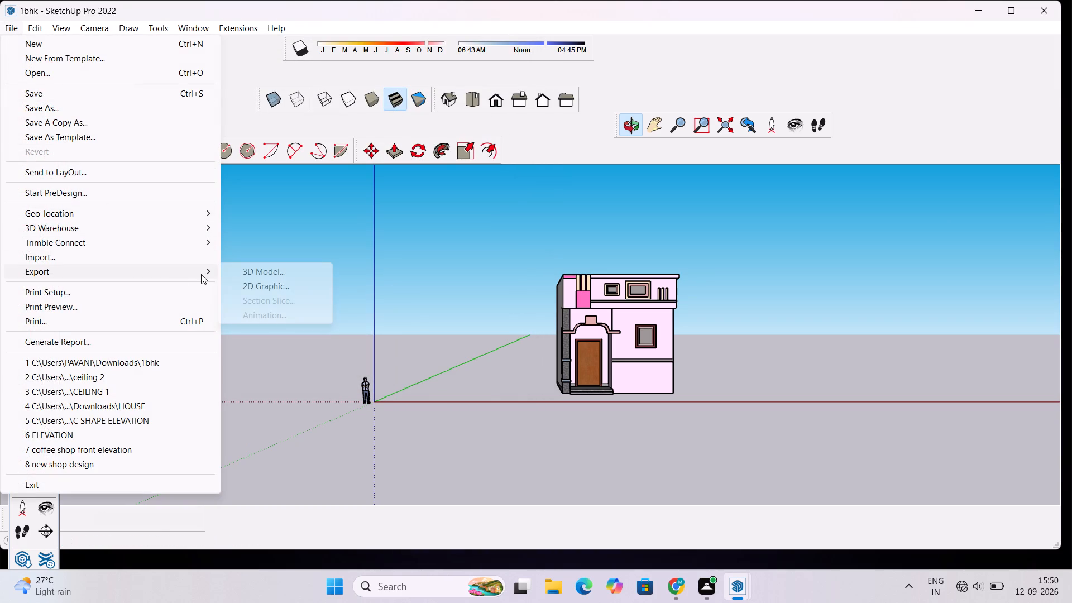
left_click(264, 285)
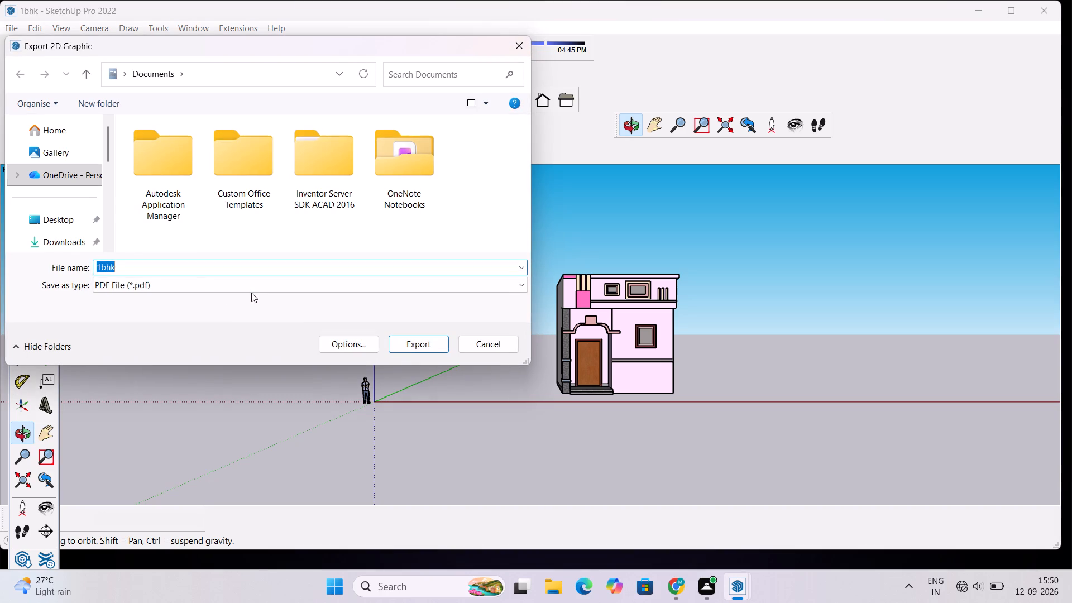
left_click(63, 240)
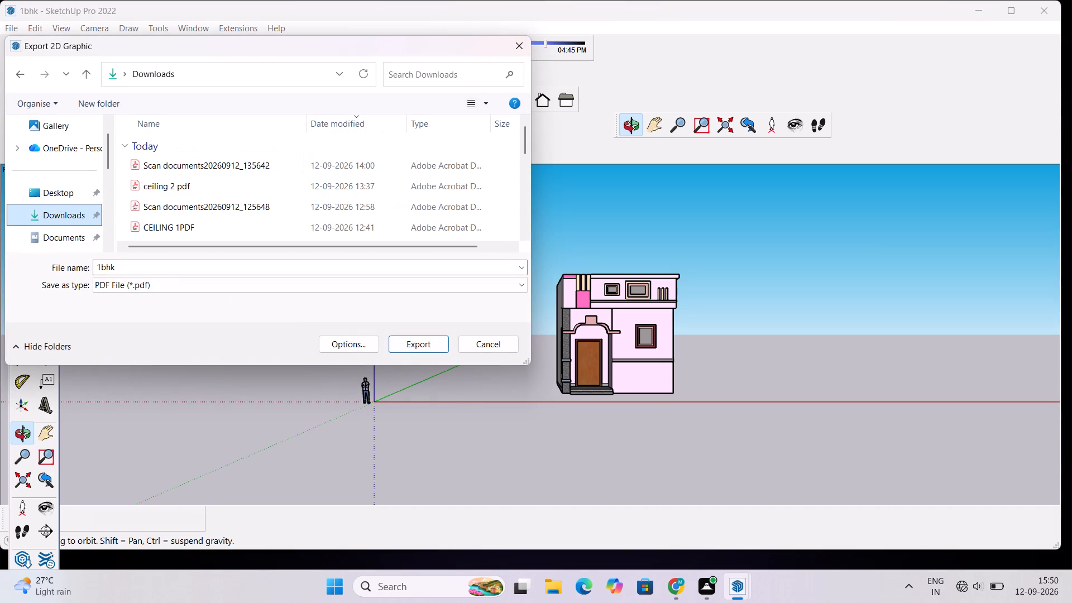
left_click(116, 268)
left_click(117, 267)
double_click(117, 267)
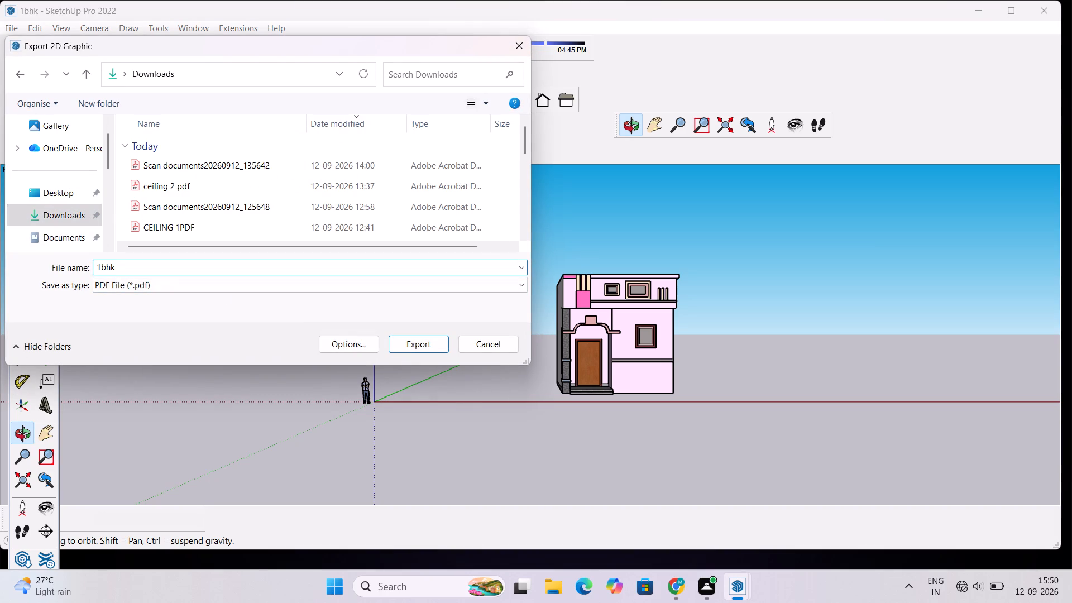